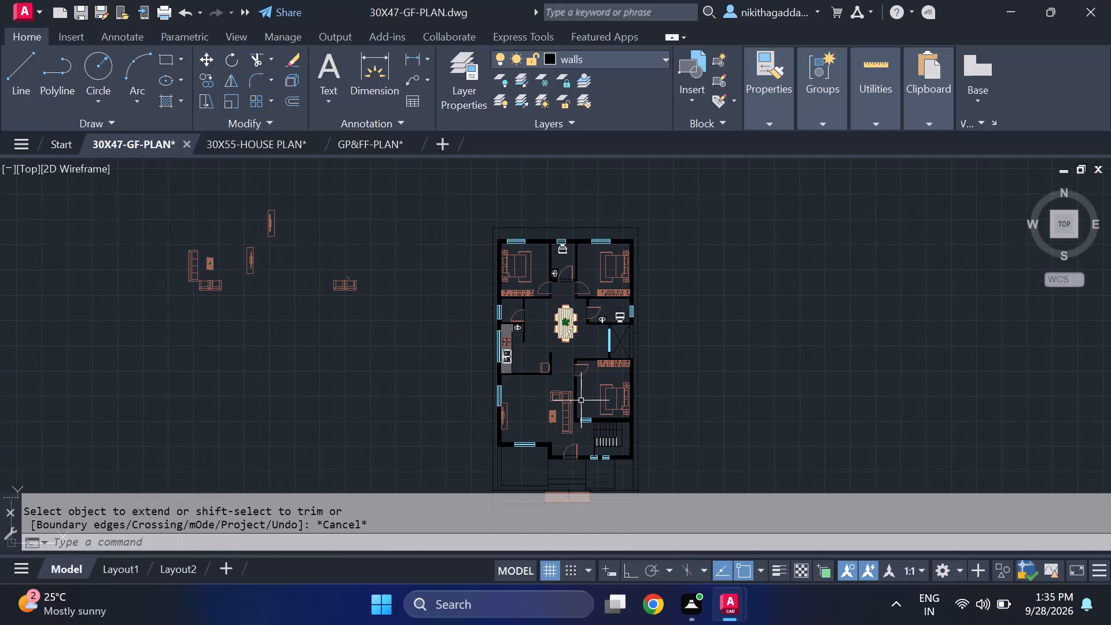
Examine the ground floor plan from the rear bedrooms through the dining area to the front entrance and yard.
middle_click_drag(581, 400, 583, 388)
scroll(588, 374, "up", 1)
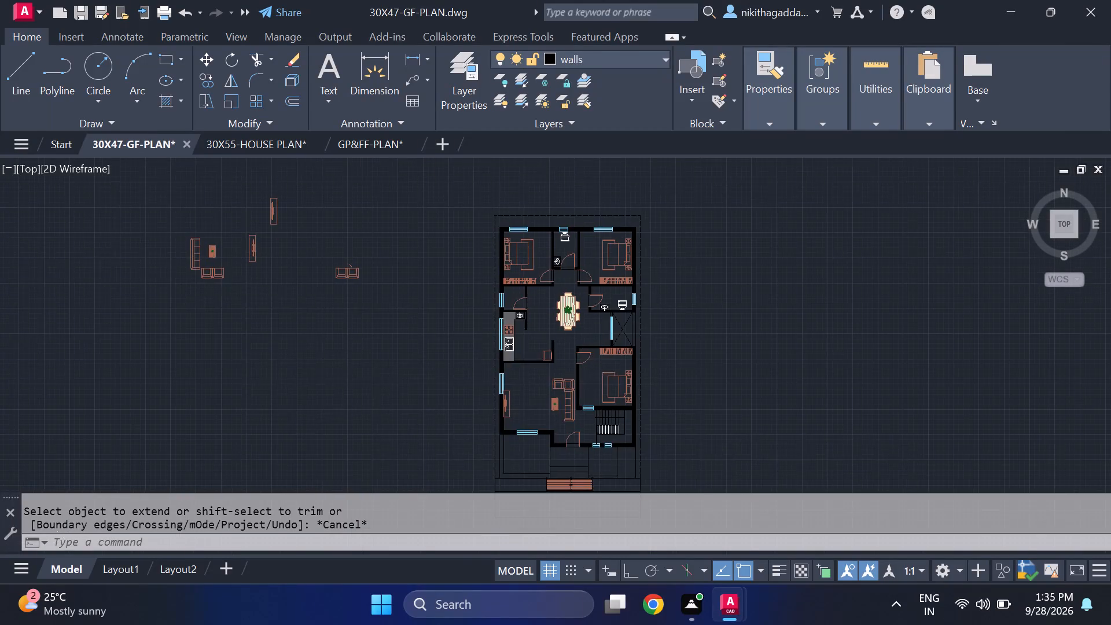
scroll(588, 374, "up", 1)
middle_click_drag(437, 253, 556, 432)
scroll(556, 432, "up", 1)
scroll(612, 398, "down", 1)
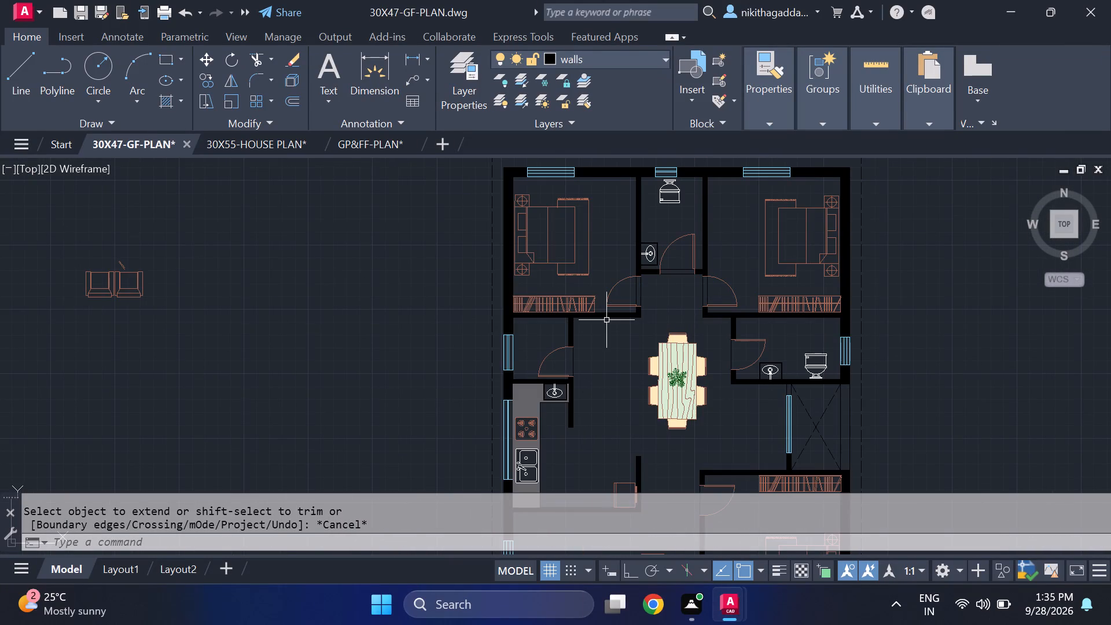
middle_click_drag(709, 384, 664, 384)
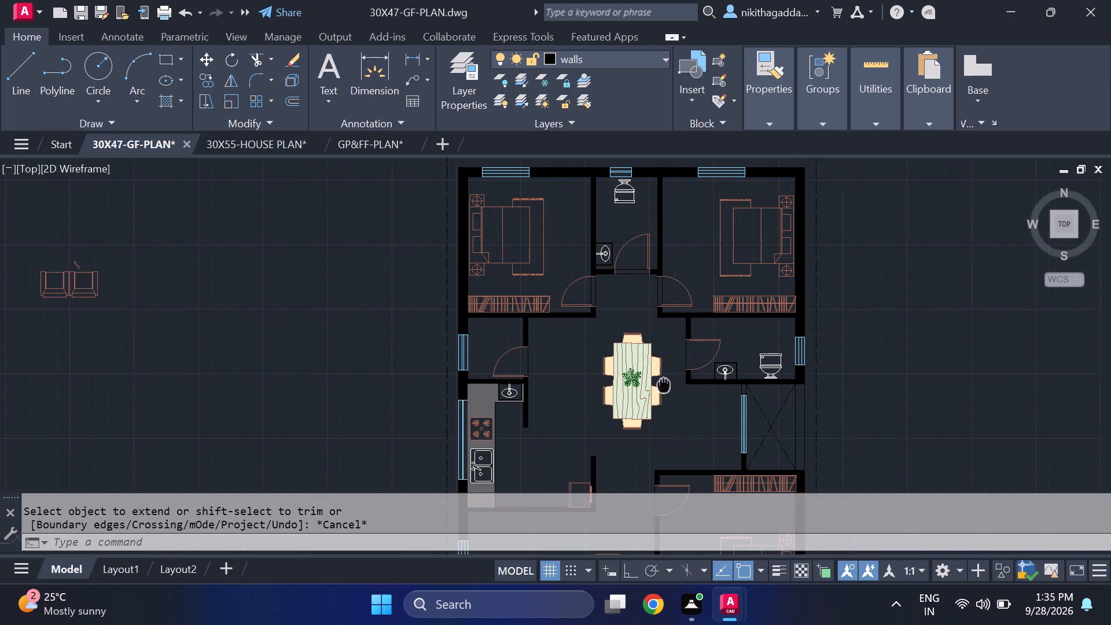
middle_click_drag(664, 384, 641, 401)
middle_click(641, 401)
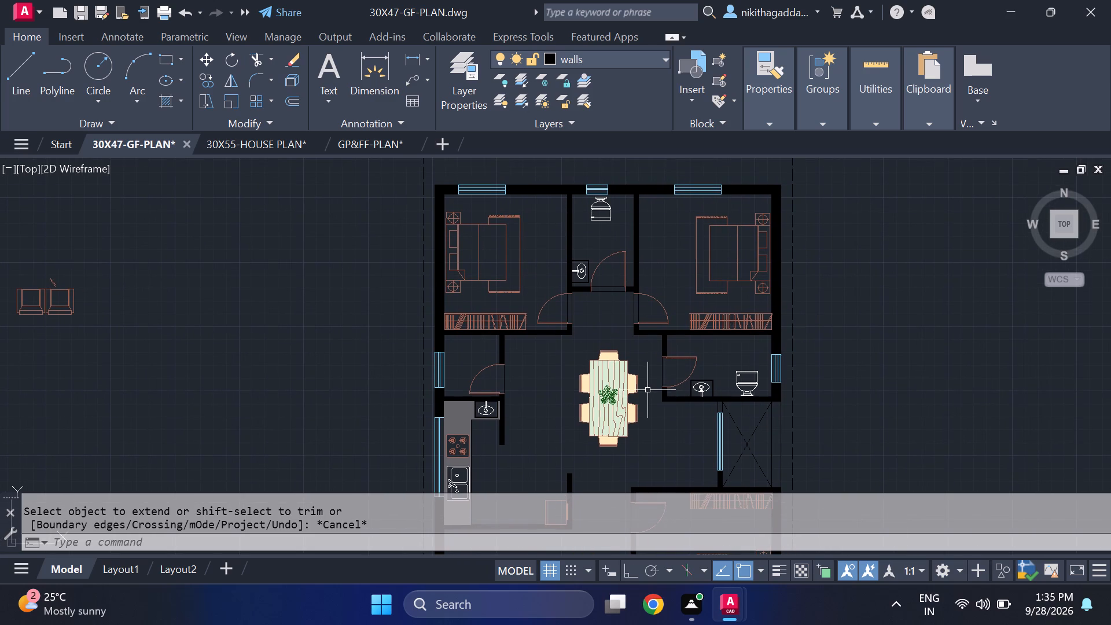
scroll(656, 389, "down", 1)
middle_click_drag(718, 407, 645, 267)
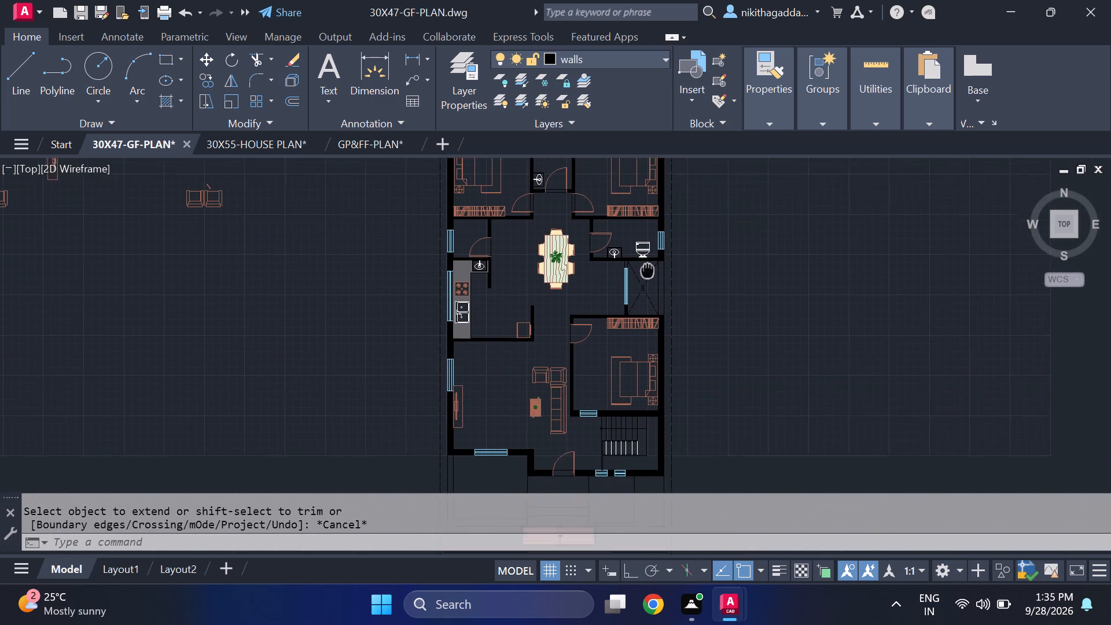
middle_click_drag(645, 267, 635, 233)
middle_click_drag(656, 341, 651, 289)
scroll(604, 370, "up", 1)
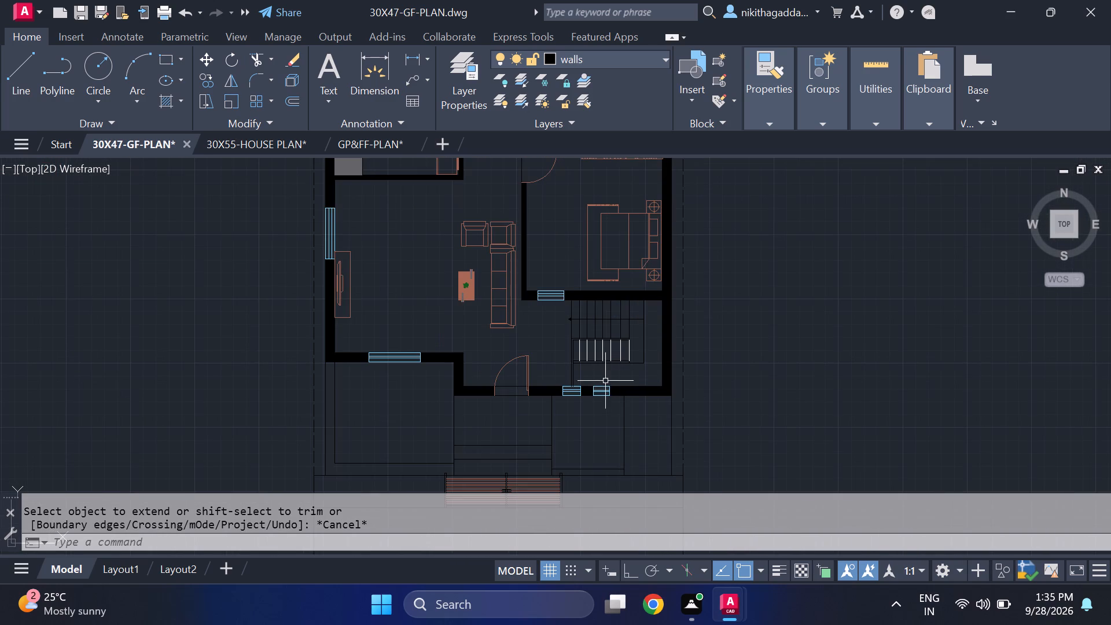
Make the greenary layer current.
left_click(647, 56)
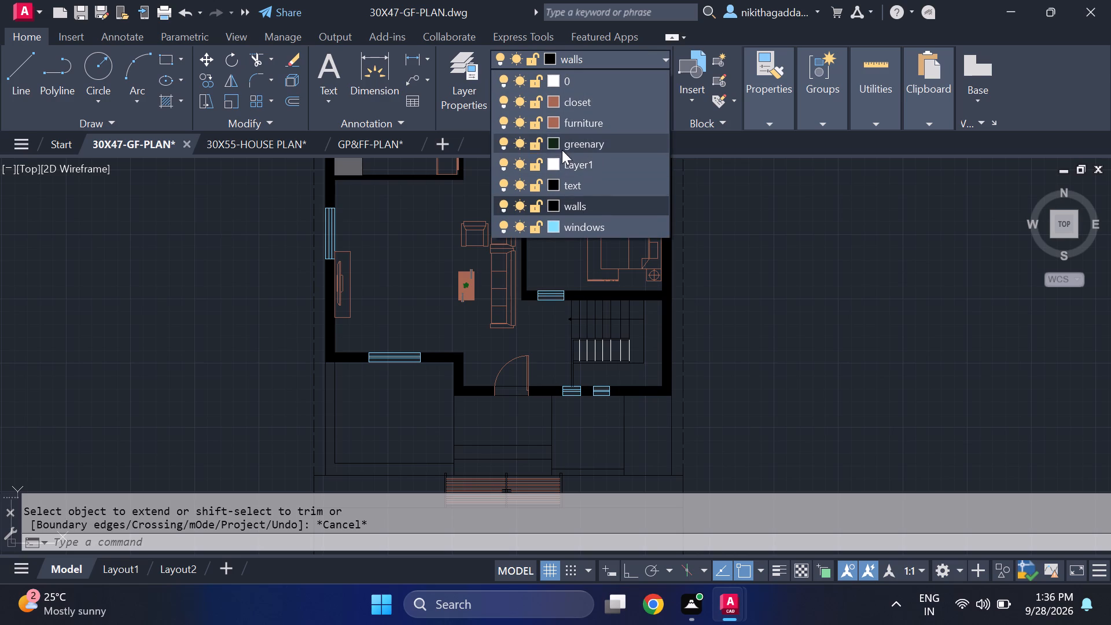
left_click(584, 144)
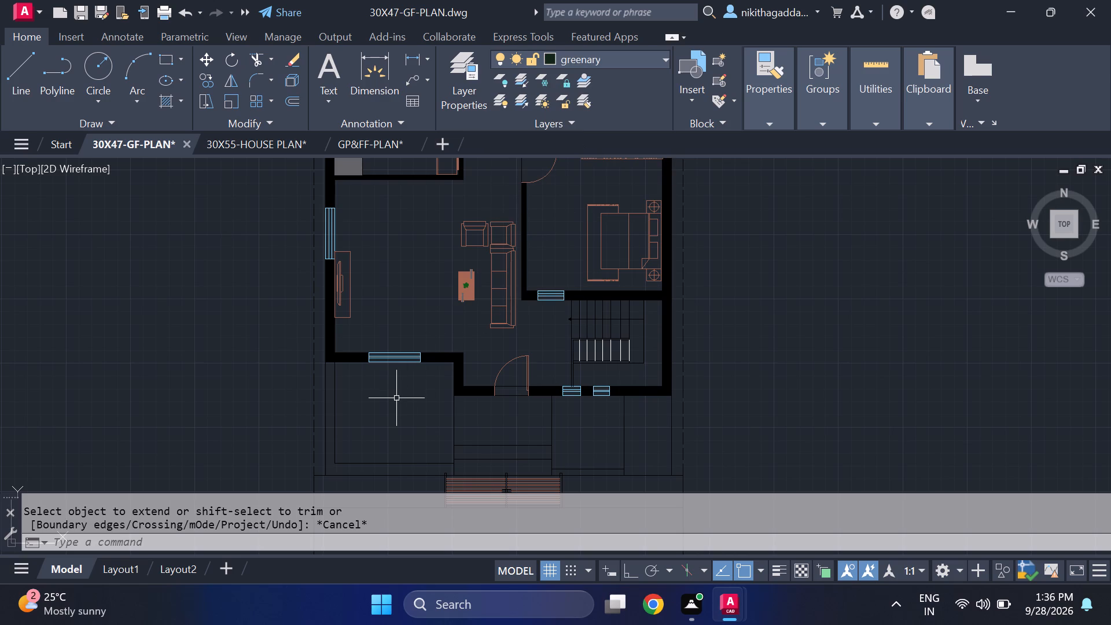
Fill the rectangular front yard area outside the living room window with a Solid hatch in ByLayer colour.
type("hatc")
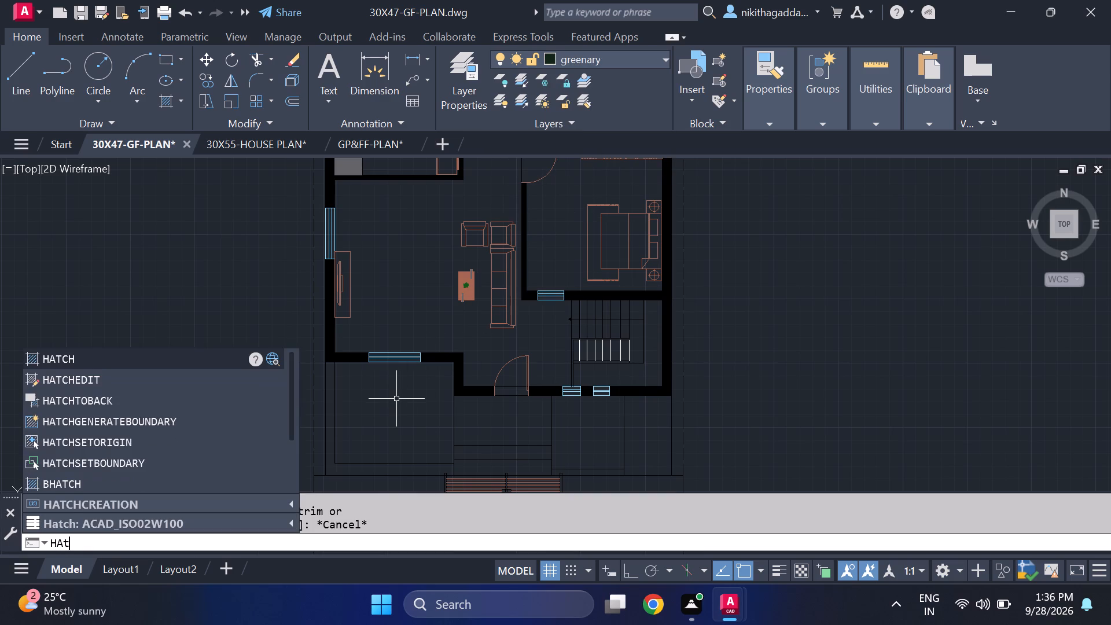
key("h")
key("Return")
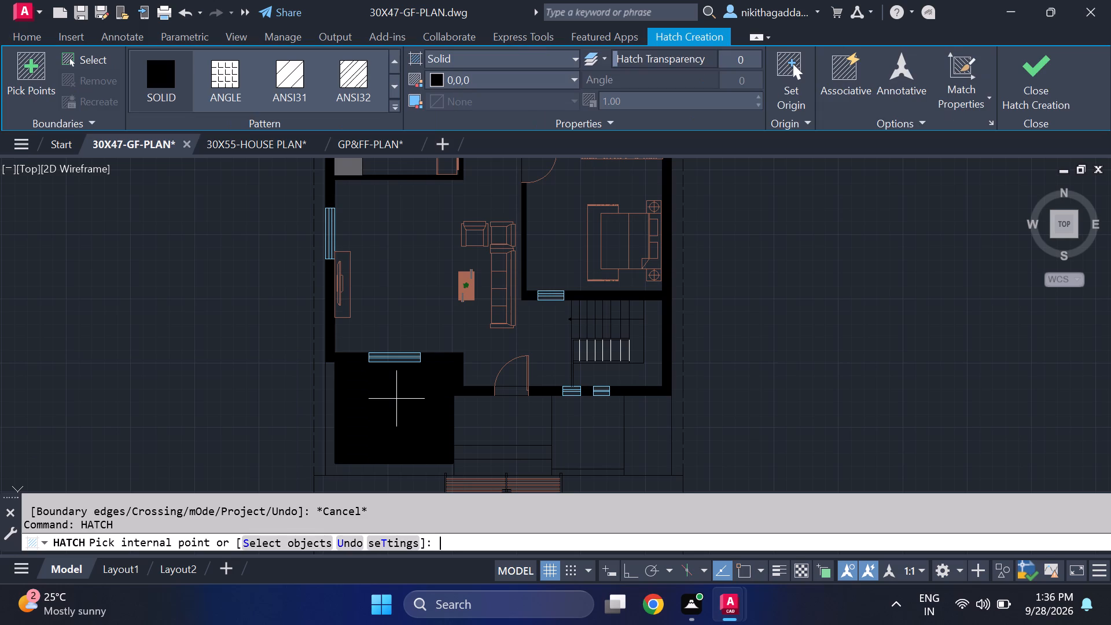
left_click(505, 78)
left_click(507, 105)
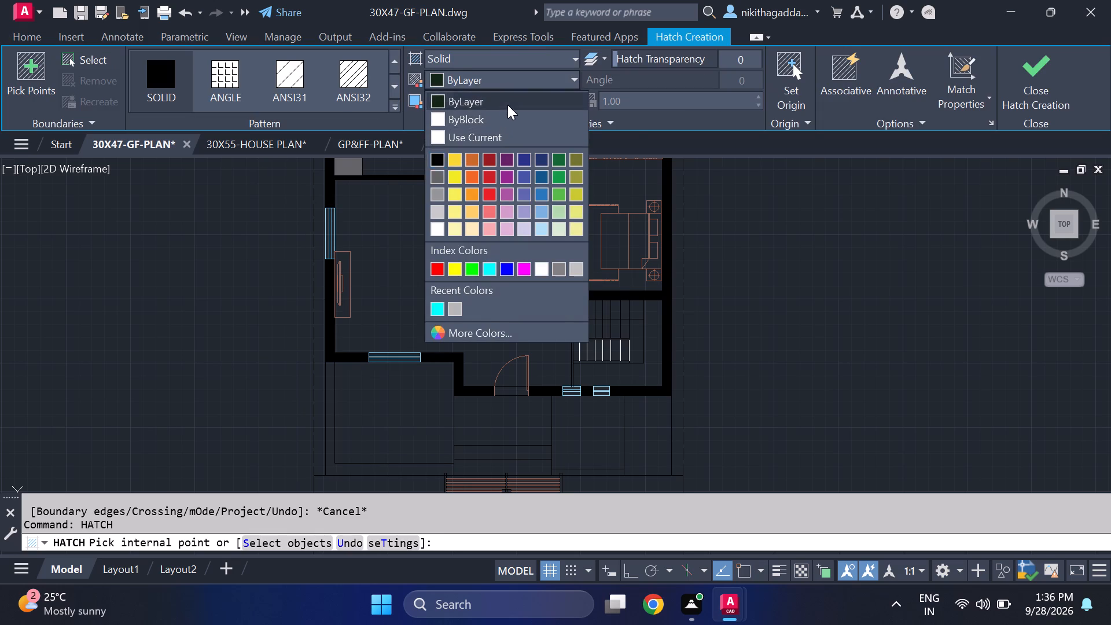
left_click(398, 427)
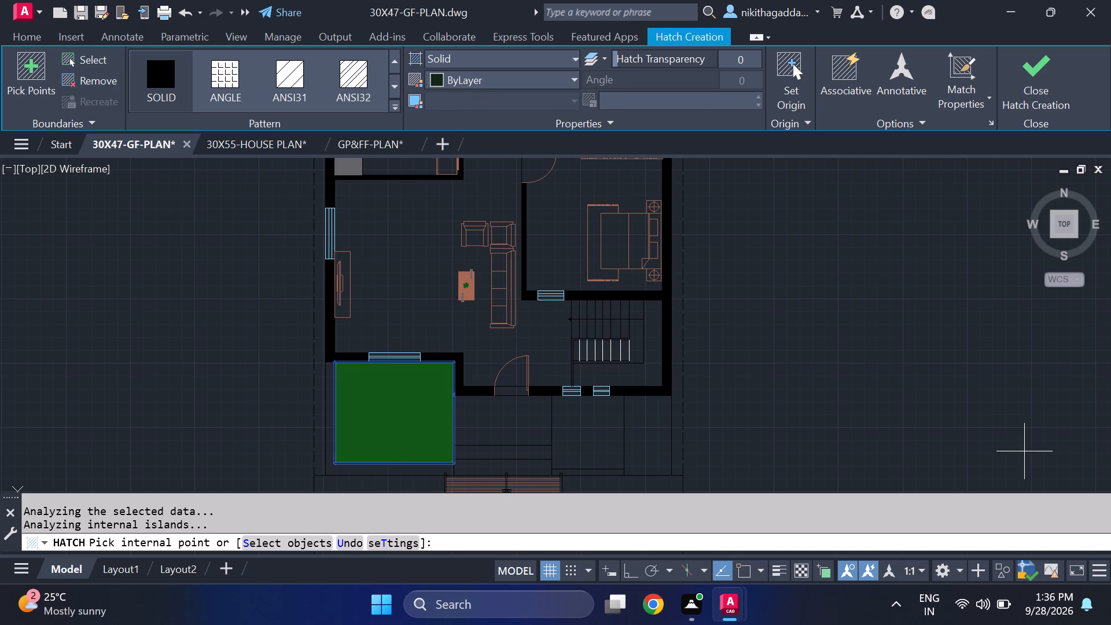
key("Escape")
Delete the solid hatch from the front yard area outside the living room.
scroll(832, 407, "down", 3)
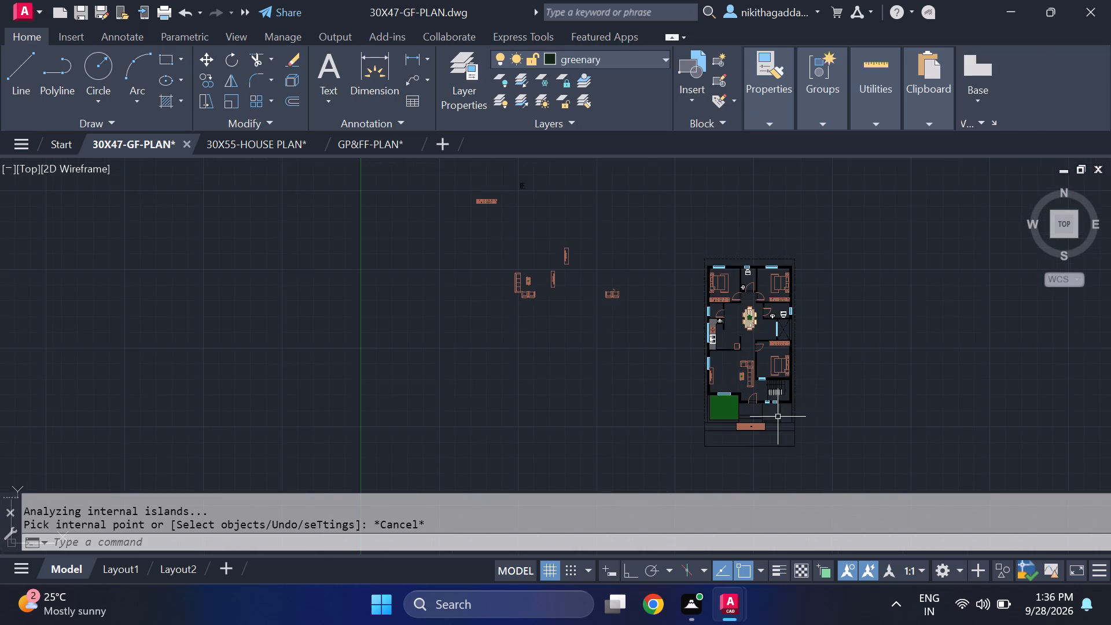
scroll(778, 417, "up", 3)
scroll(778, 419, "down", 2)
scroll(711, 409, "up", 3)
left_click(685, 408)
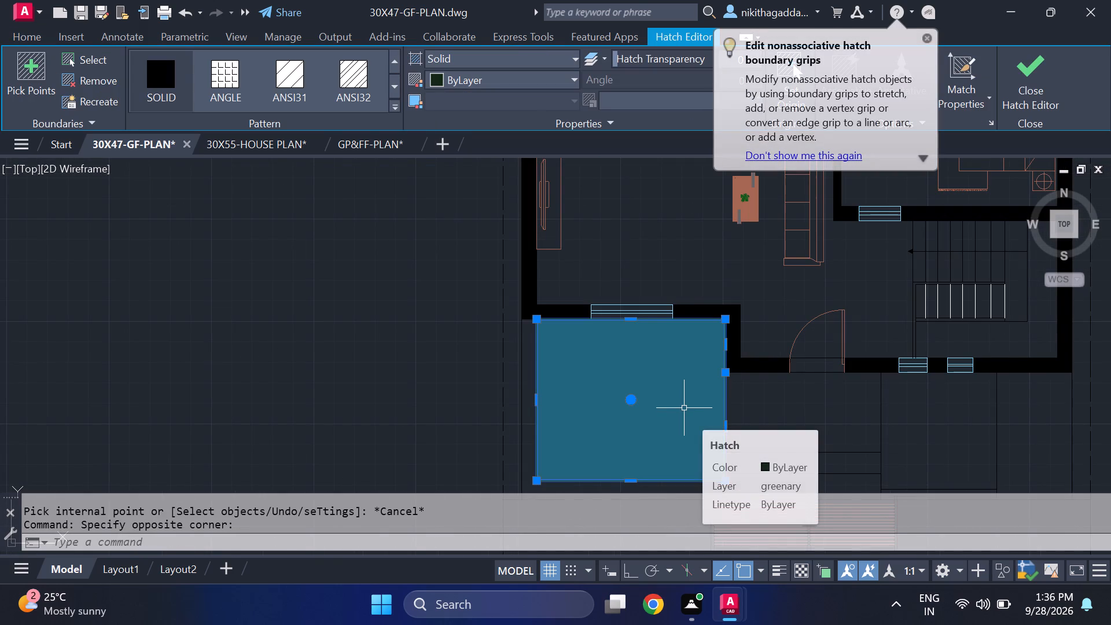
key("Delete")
Insert the Trees - Imperial block from the architectural tool palette just outside the plan, west of the front yard.
type("tp")
key("Return")
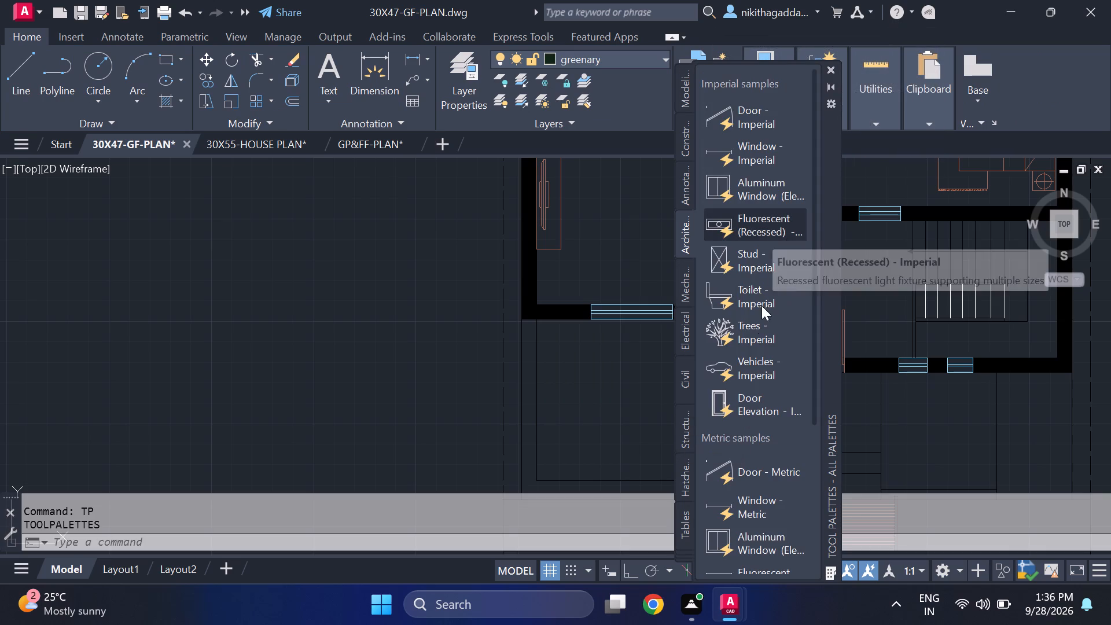
left_click_drag(741, 332, 426, 383)
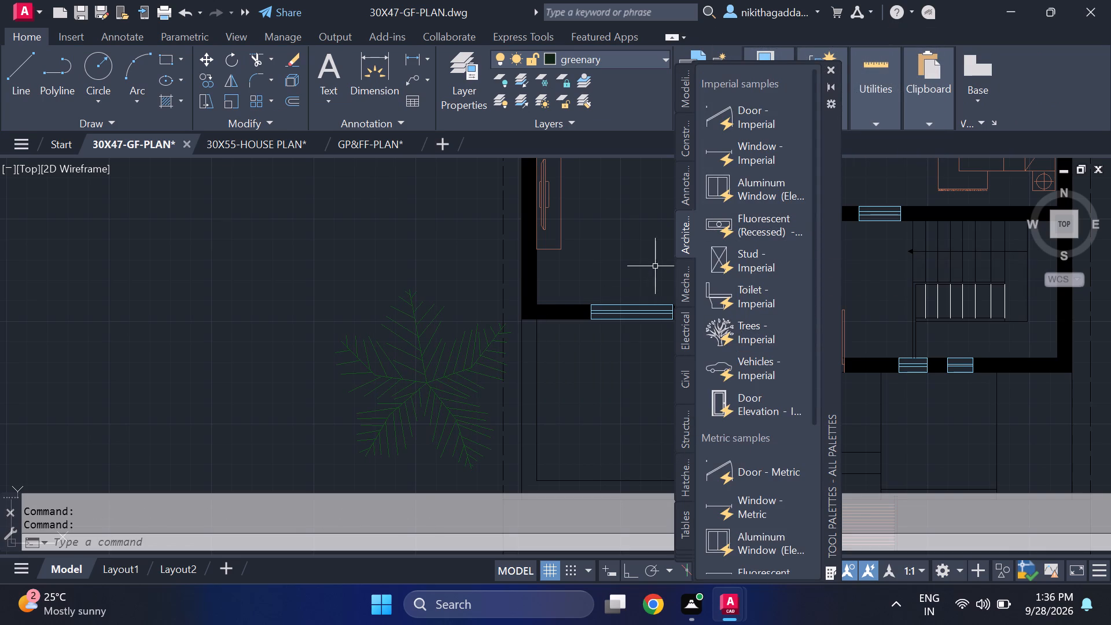
left_click(832, 67)
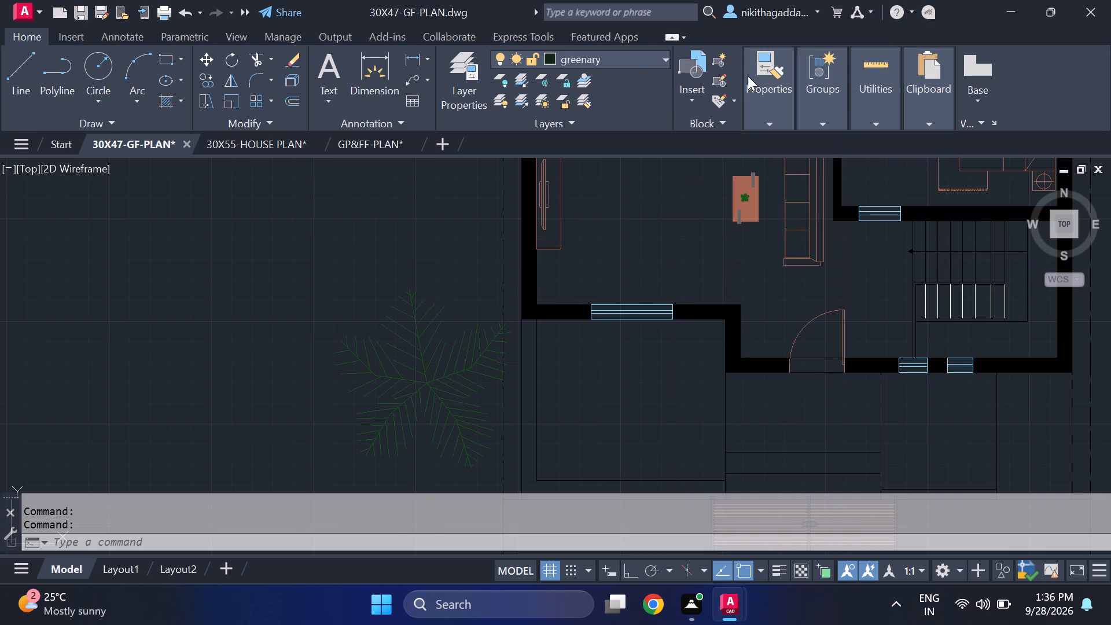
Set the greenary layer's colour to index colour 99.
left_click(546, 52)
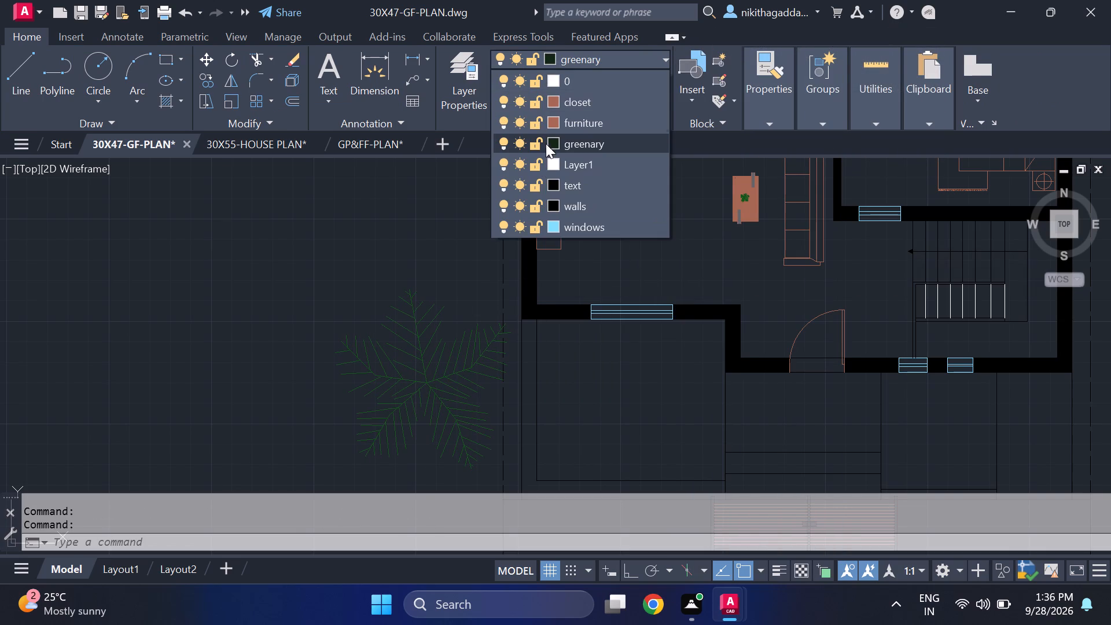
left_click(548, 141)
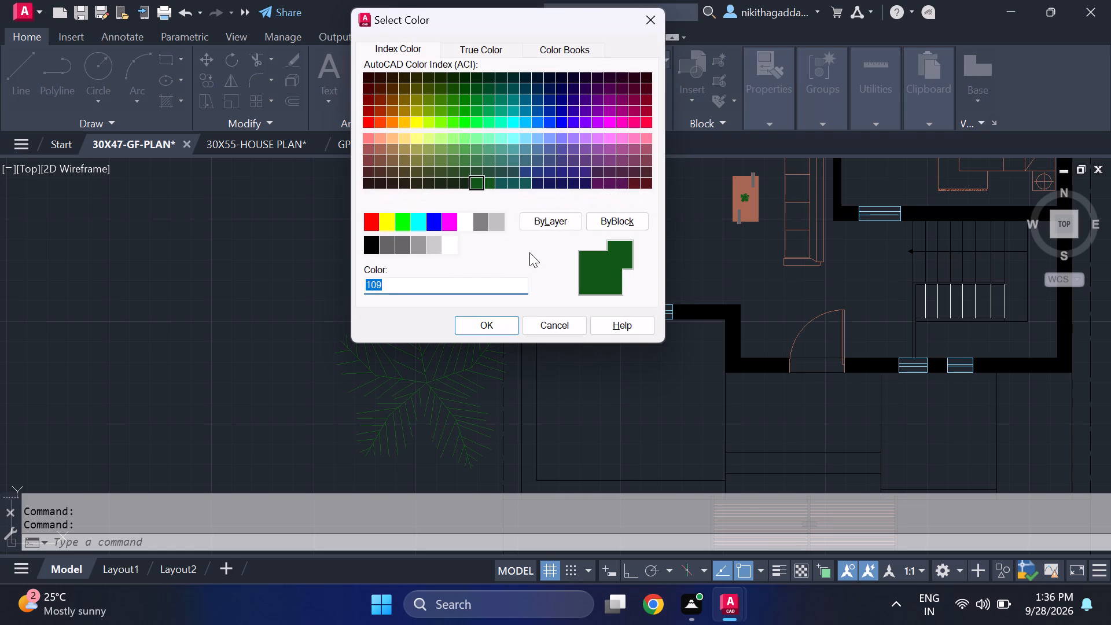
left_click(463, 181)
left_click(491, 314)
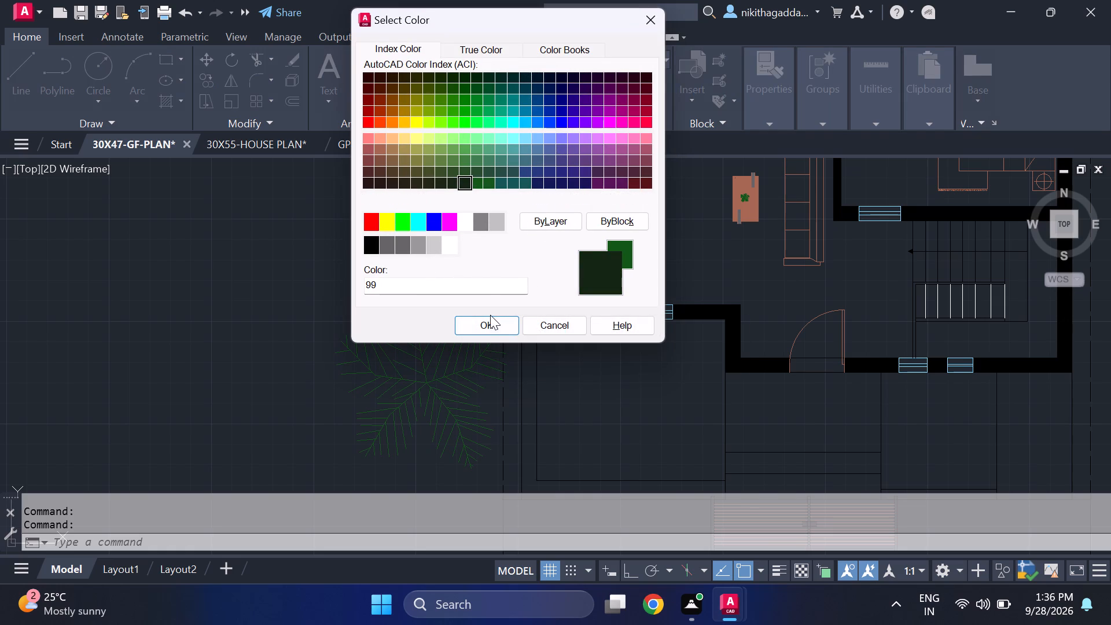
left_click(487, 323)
Set the greenary layer's colour to index colour 87.
left_click(463, 311)
left_click(396, 348)
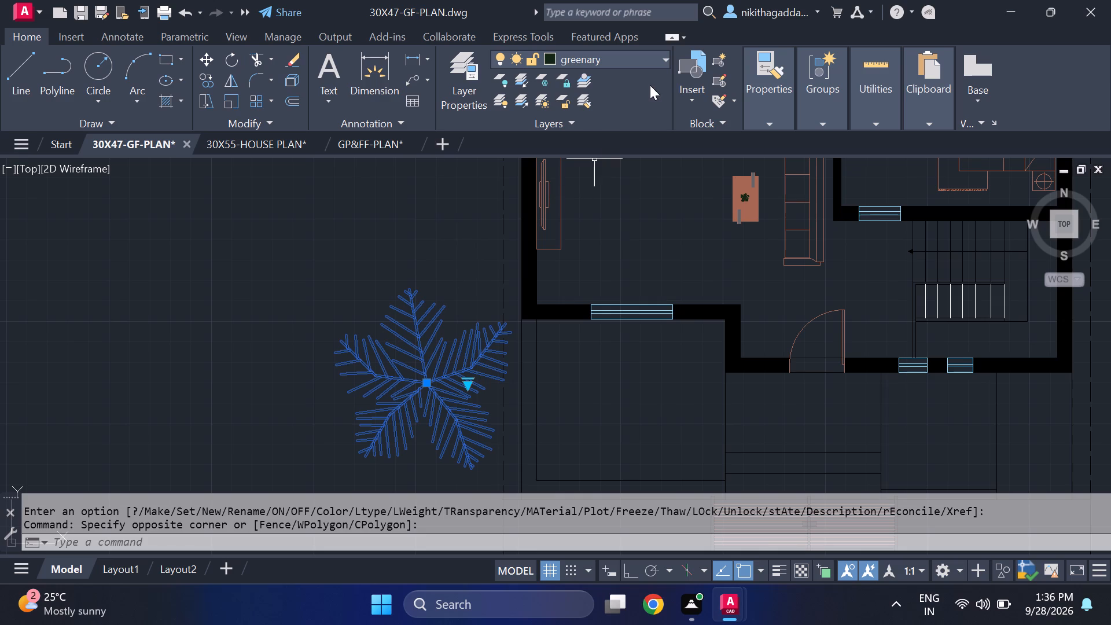
left_click(658, 60)
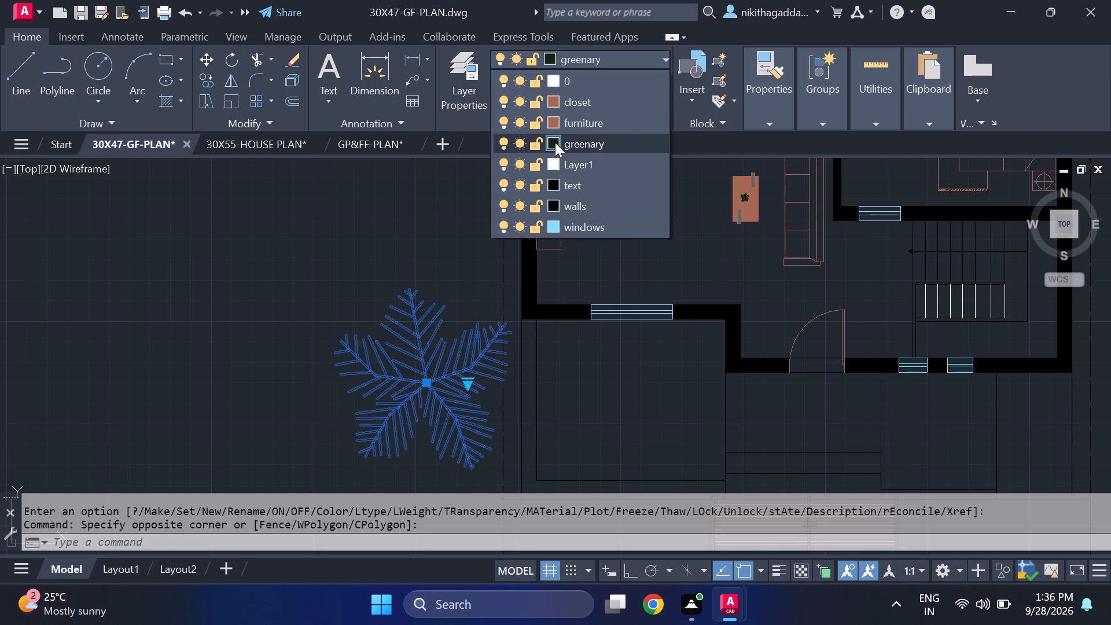
left_click(555, 142)
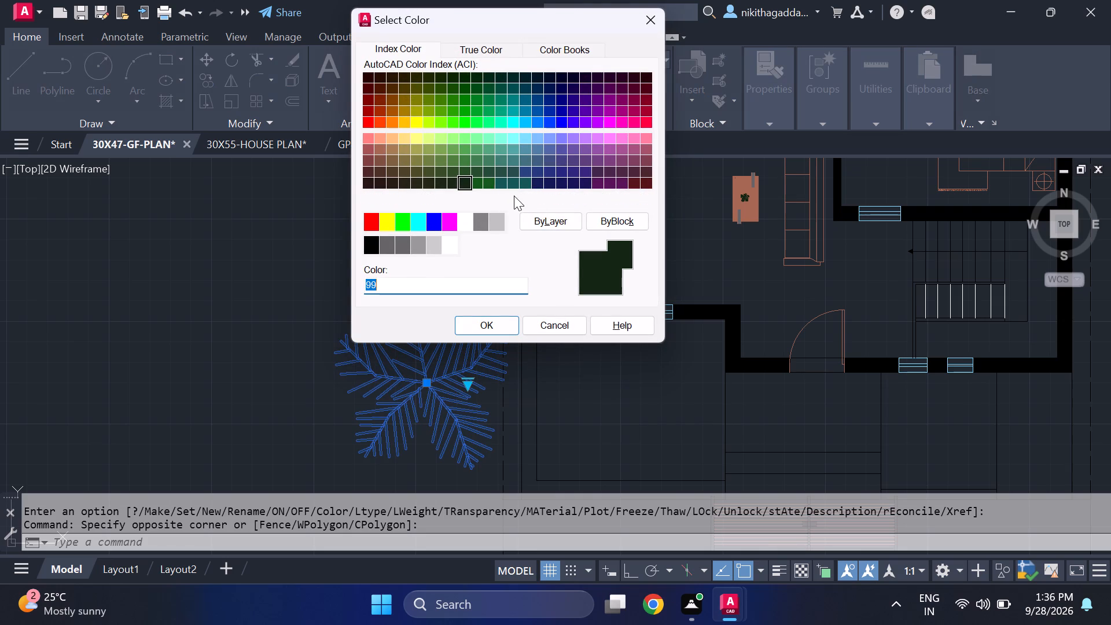
left_click(455, 168)
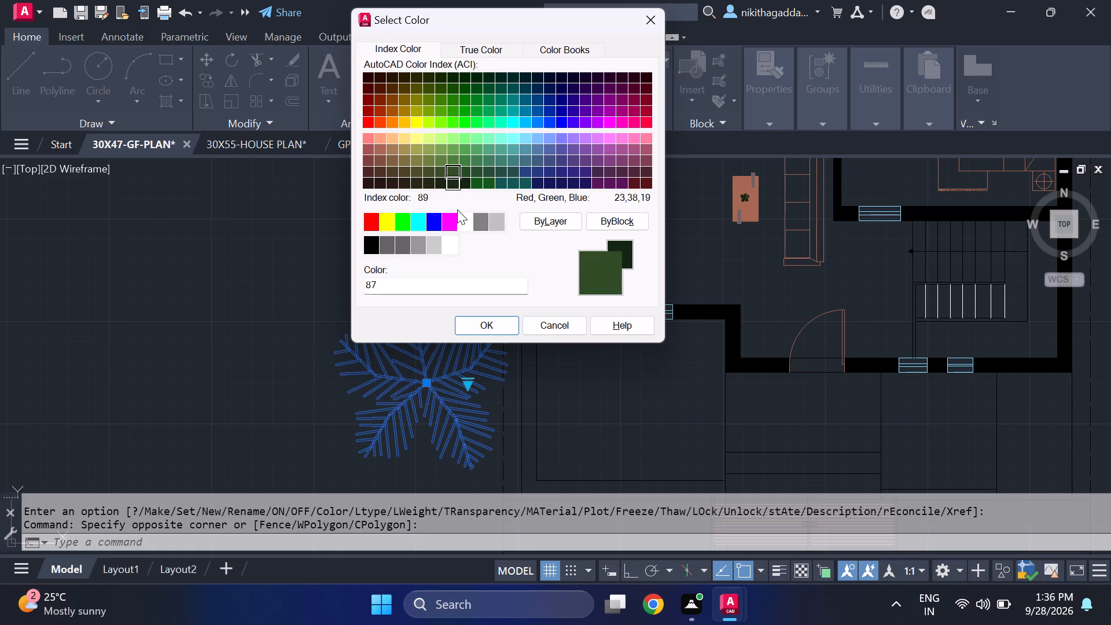
left_click(507, 315)
left_click(478, 326)
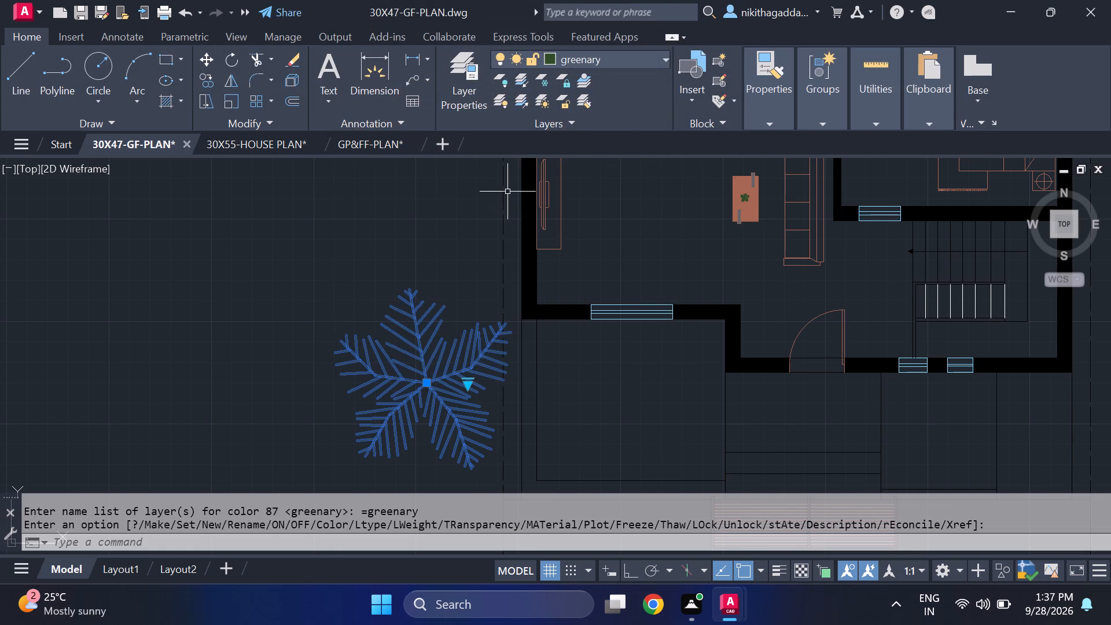
key("Return")
key("Escape")
key("Escape")
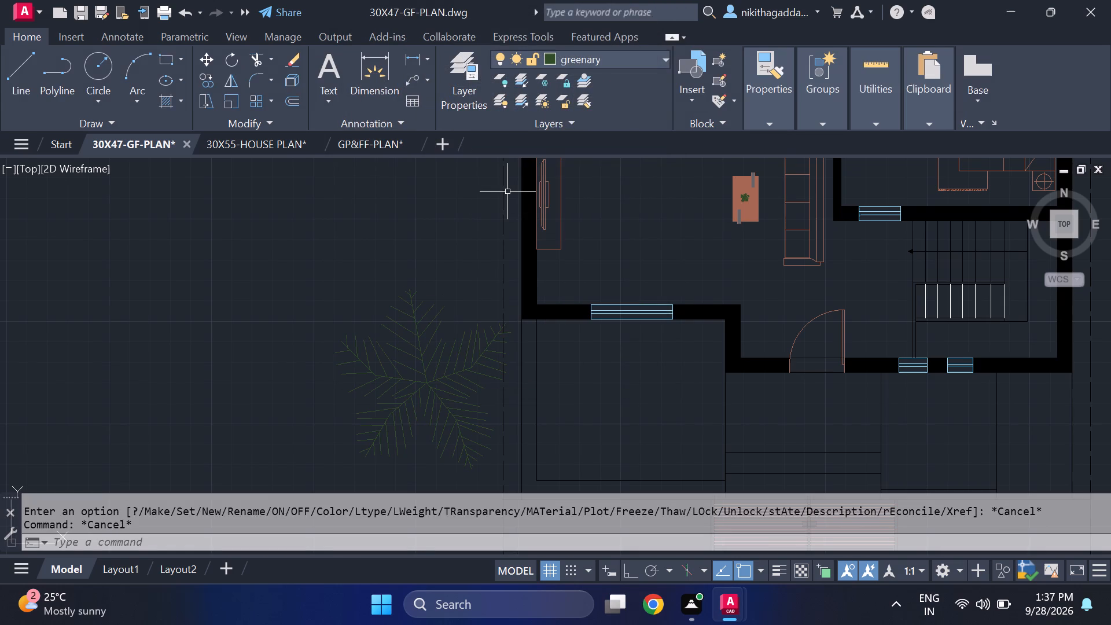
Move the tree block further west, away from the plan's side boundary.
scroll(523, 185, "down", 4)
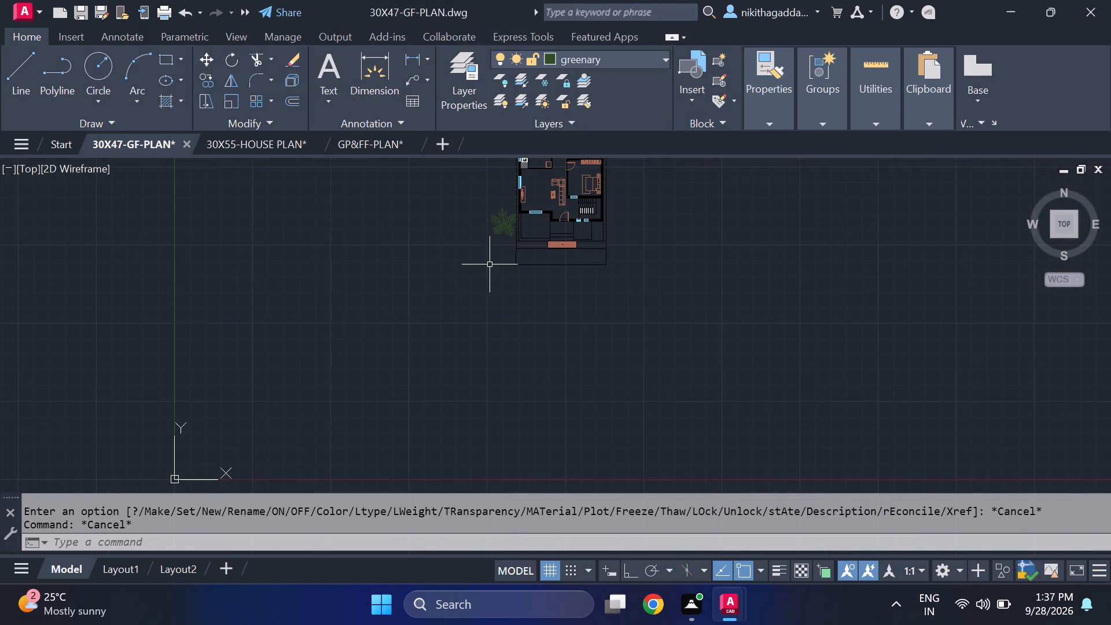
middle_click_drag(490, 264, 468, 303)
scroll(487, 240, "up", 2)
left_click(491, 263)
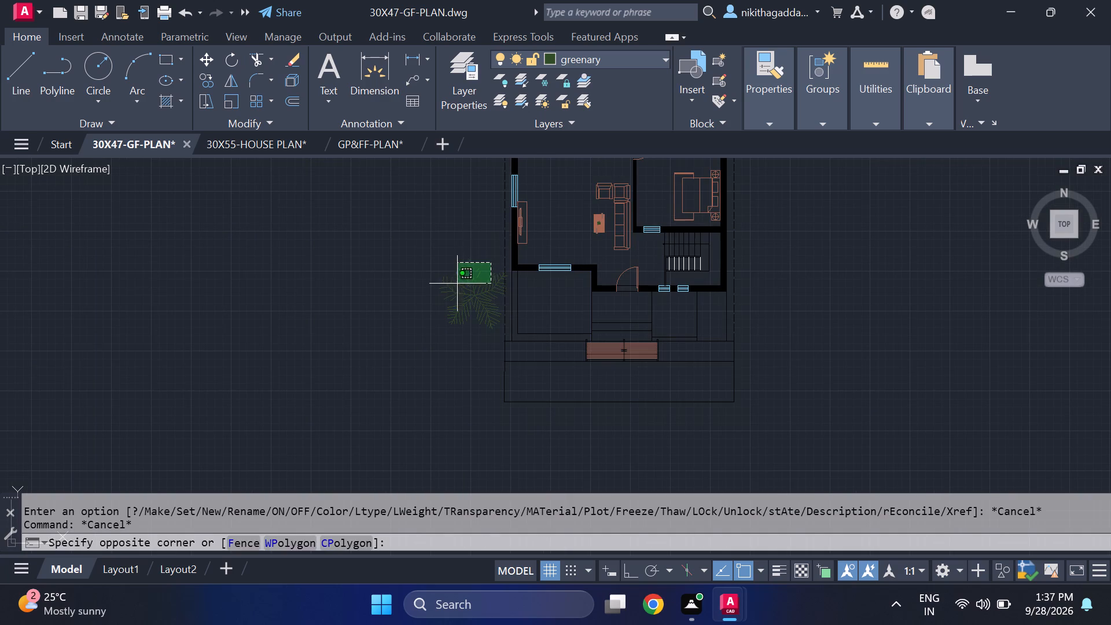
left_click(457, 284)
key("m")
key("Return")
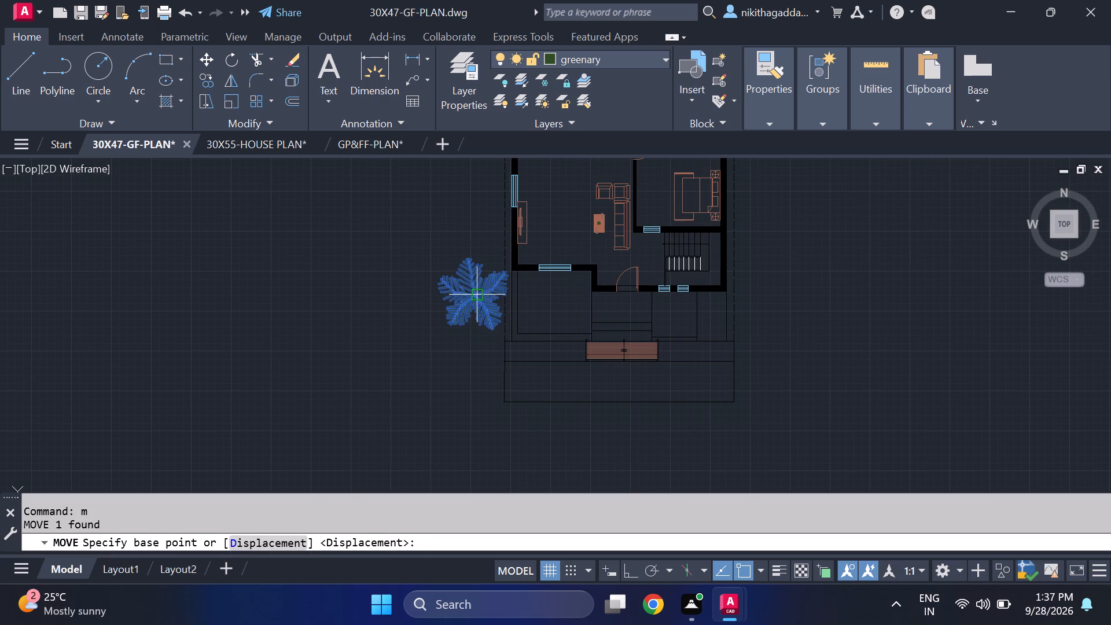
left_click(481, 297)
left_click(340, 297)
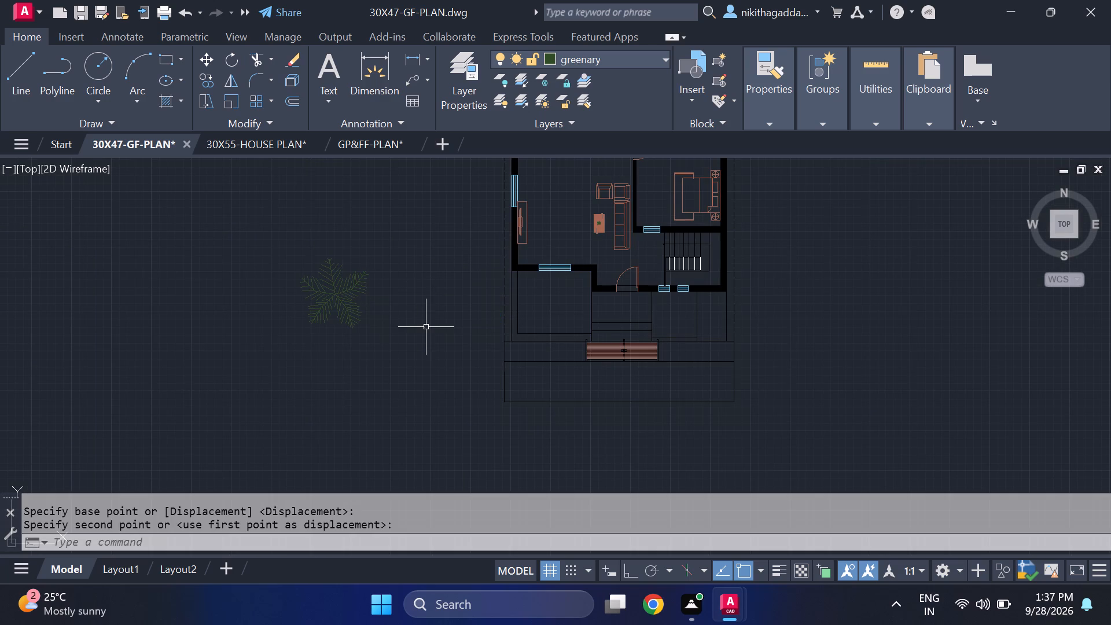
Fill the rectangular front yard area below the living-room window with a solid hatch in green 19,103,52.
scroll(476, 336, "up", 1)
middle_click_drag(589, 333, 527, 384)
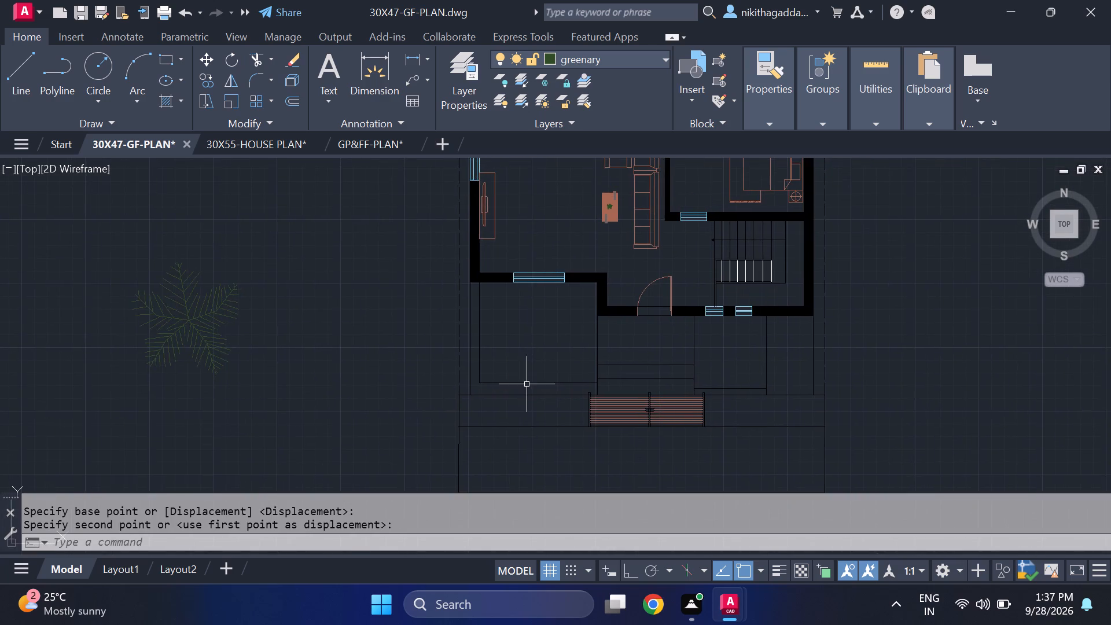
scroll(527, 384, "up", 2)
scroll(523, 384, "down", 1)
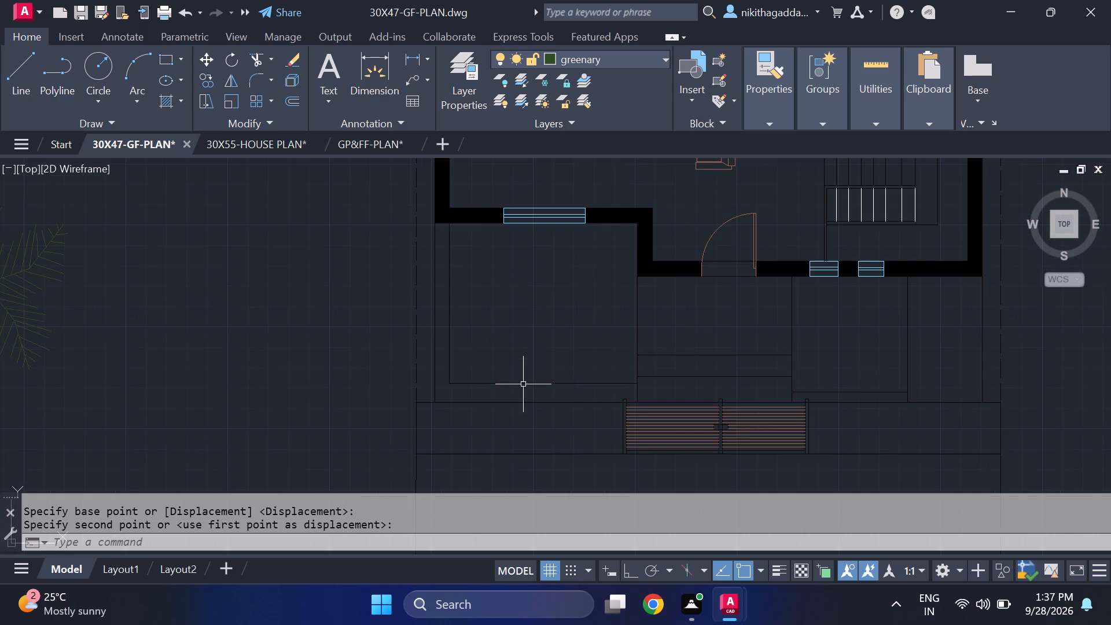
type("ha")
type("tch")
key("Return")
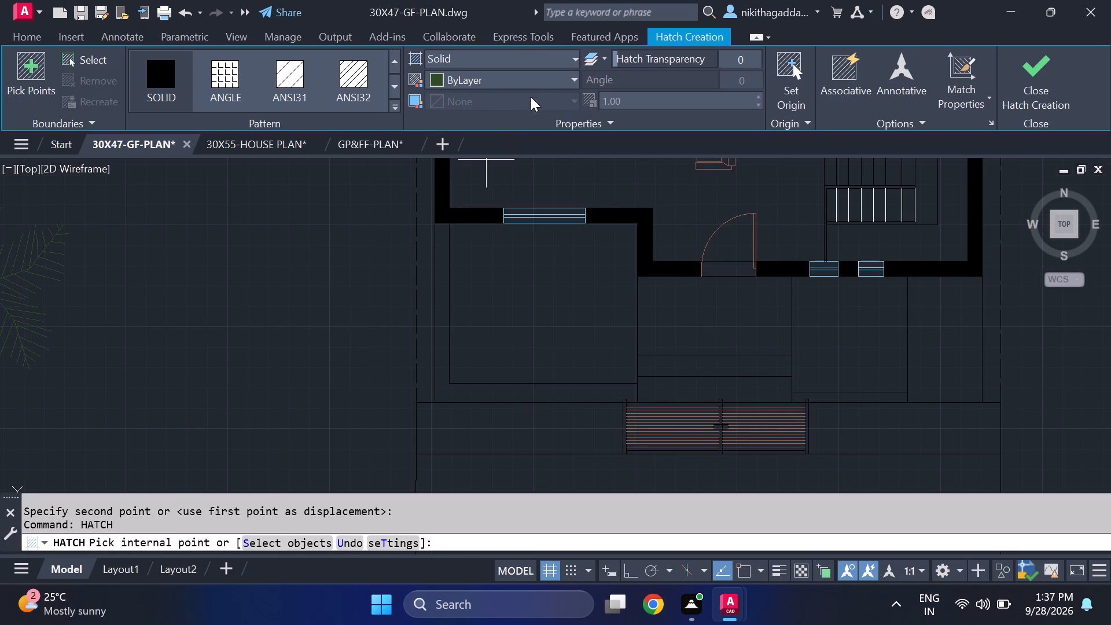
left_click(545, 77)
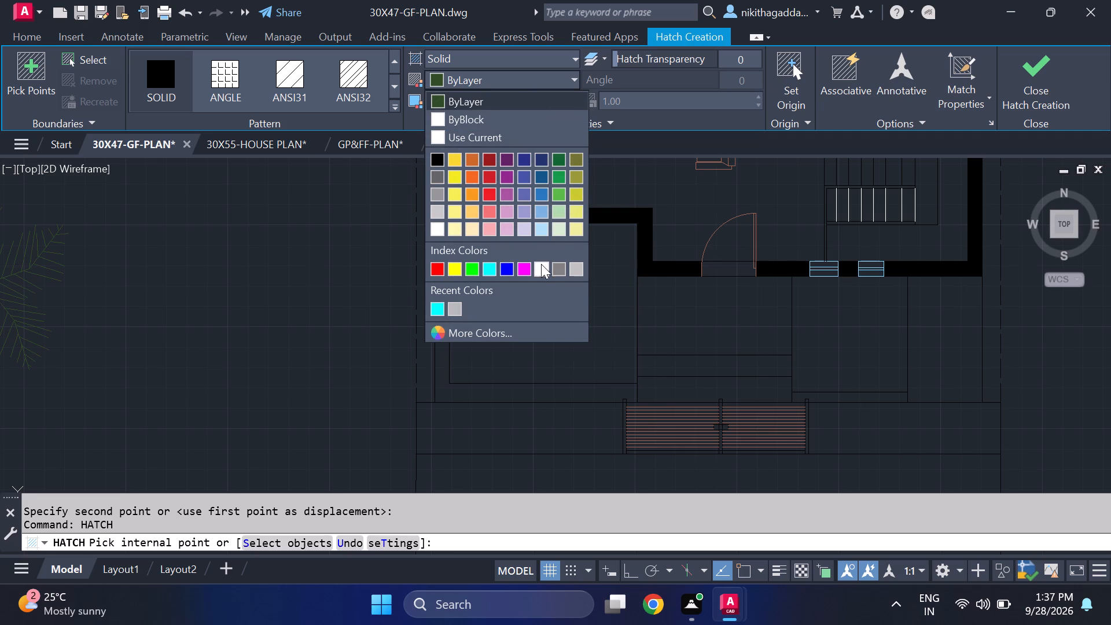
left_click(562, 176)
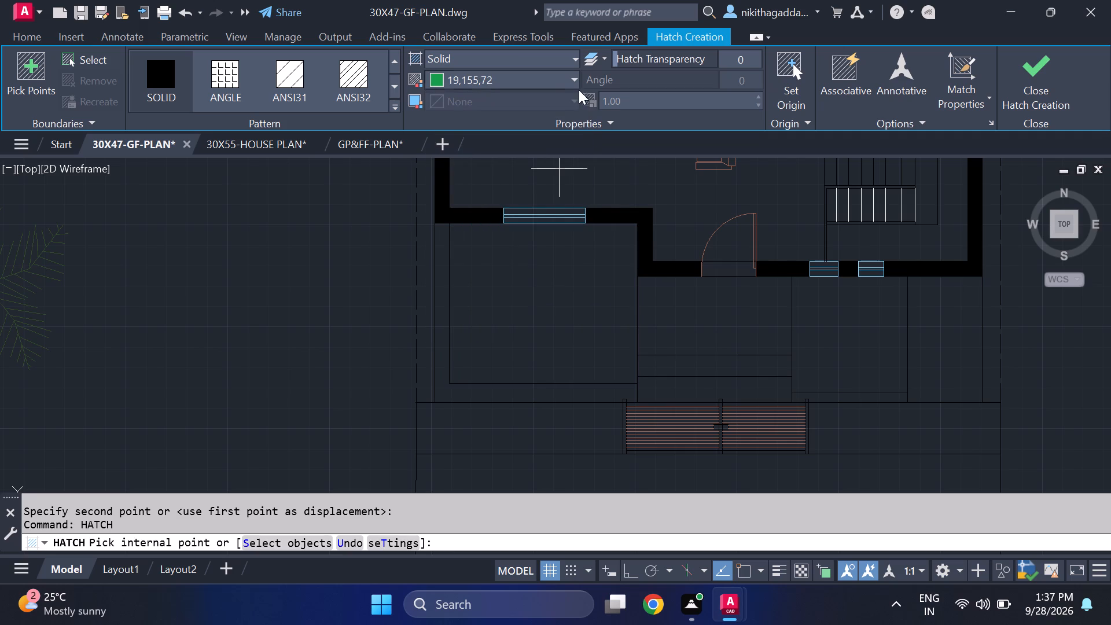
left_click(566, 79)
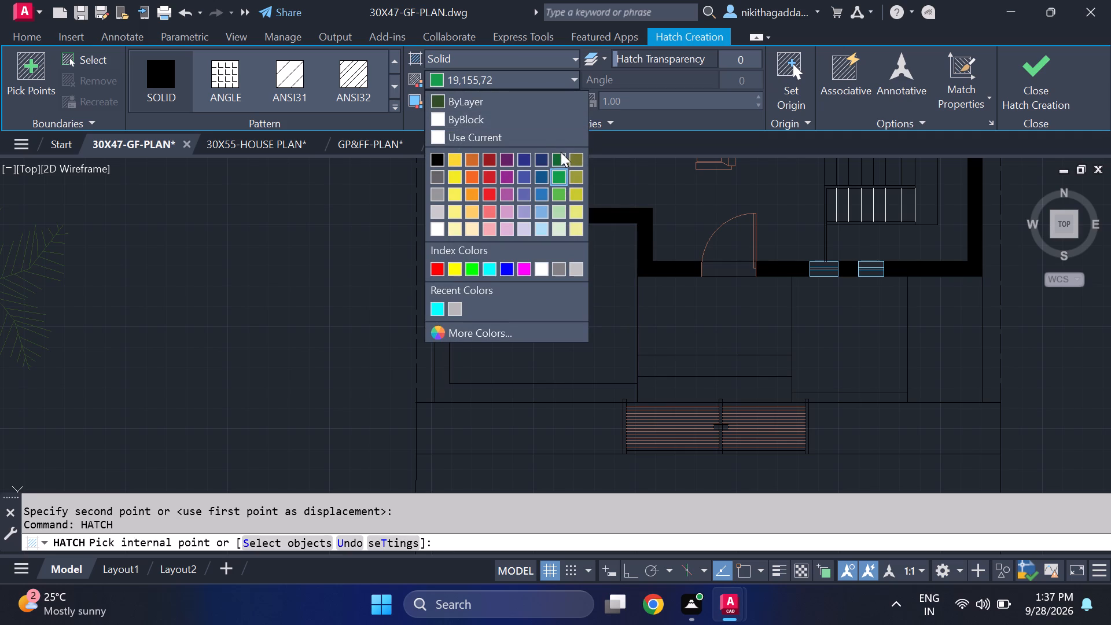
left_click(559, 156)
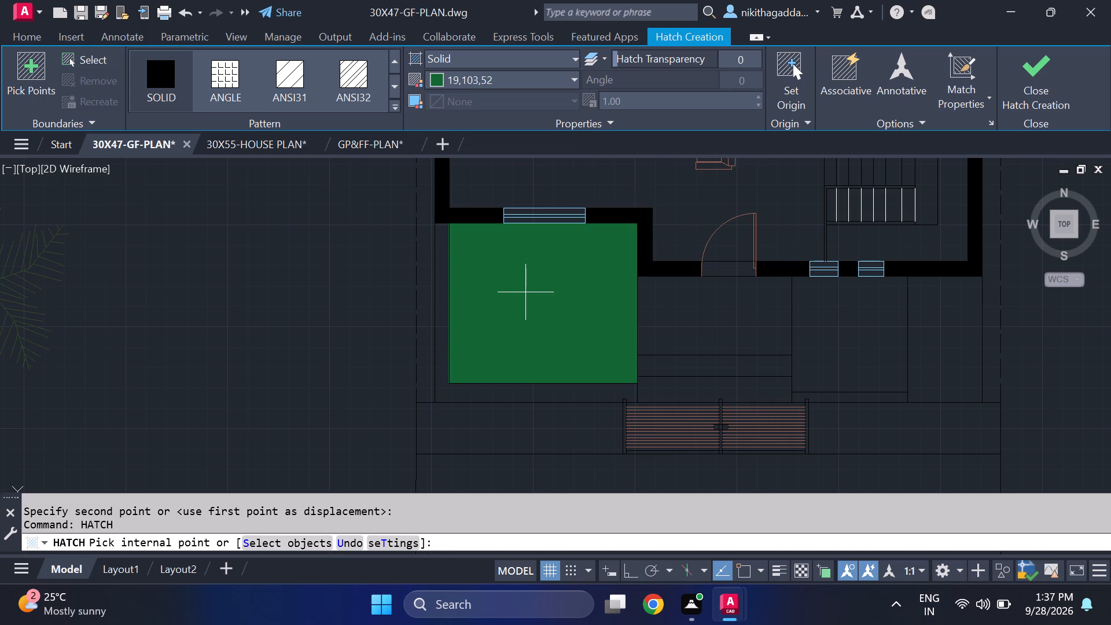
left_click(525, 292)
scroll(621, 317, "down", 2)
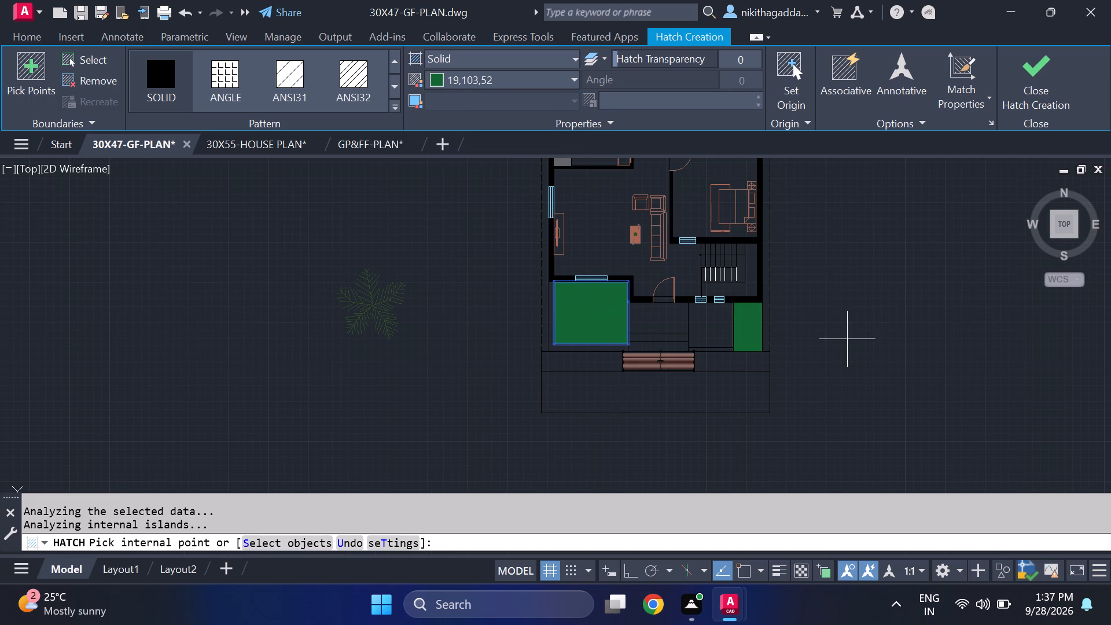
left_click(1052, 83)
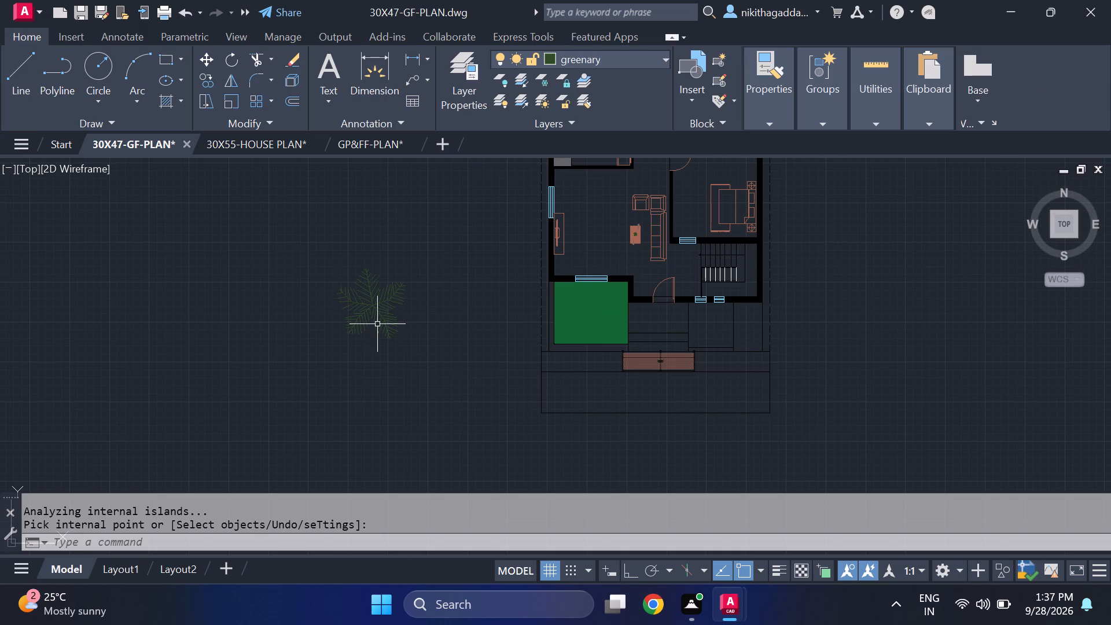
Scale the tree block west of the plan down freehand to under half its size, using its centre as base point.
scroll(398, 294, "up", 1)
left_click(400, 271)
left_click(259, 367)
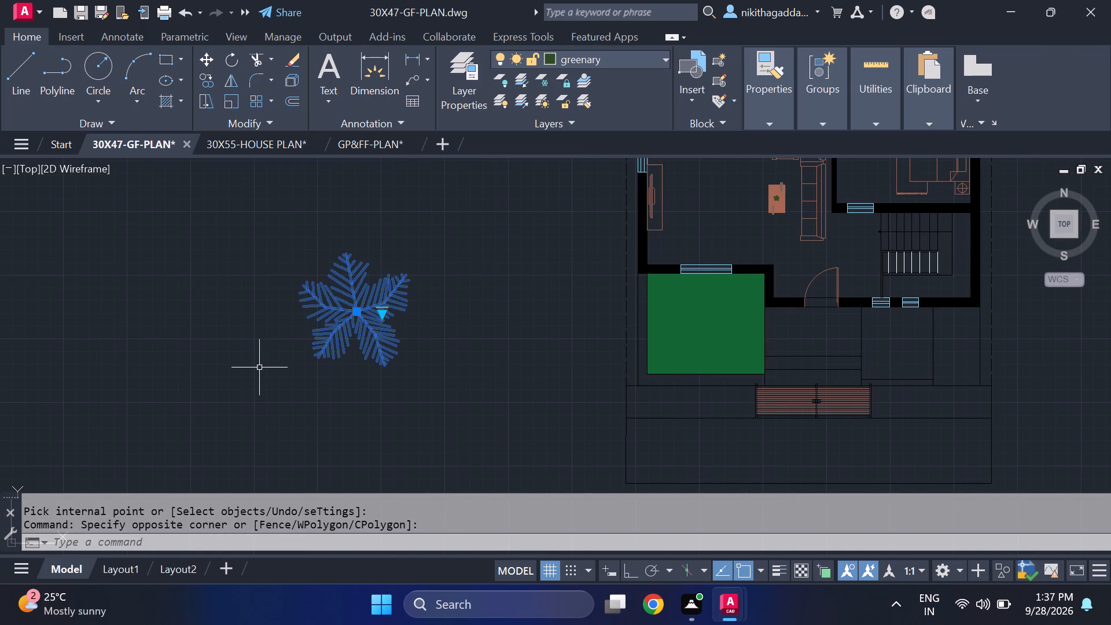
type("scale")
key("Return")
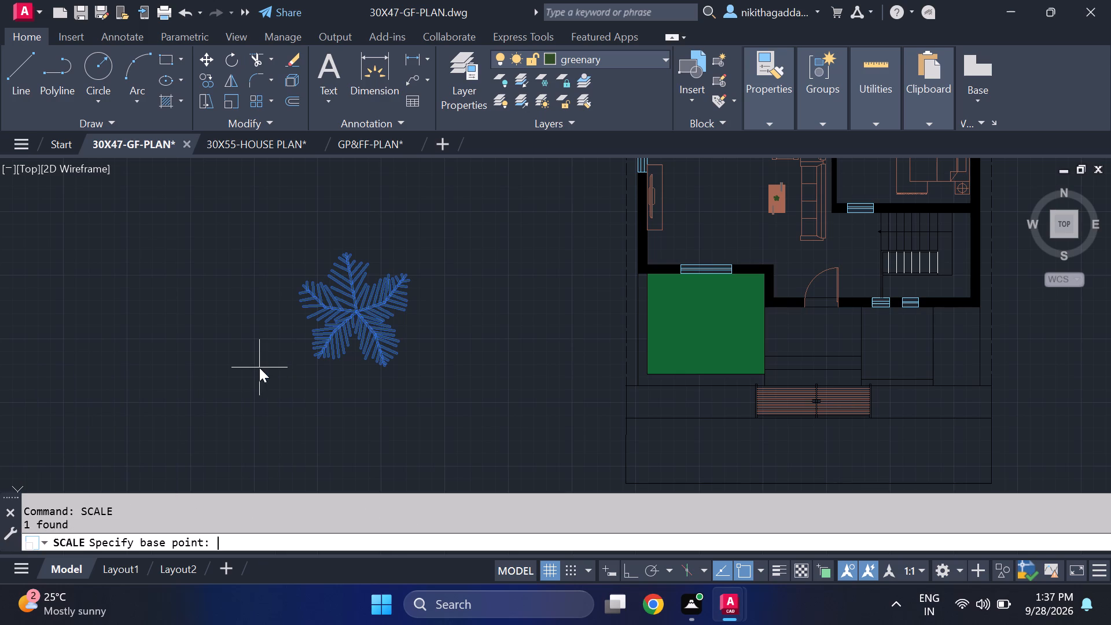
left_click(359, 316)
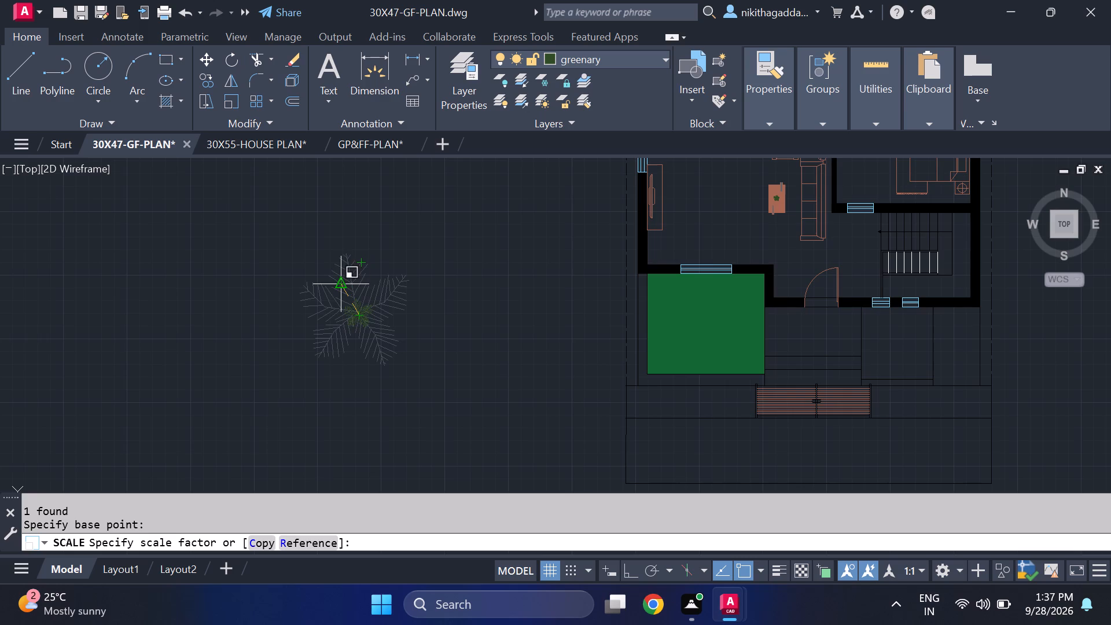
scroll(345, 285, "up", 3)
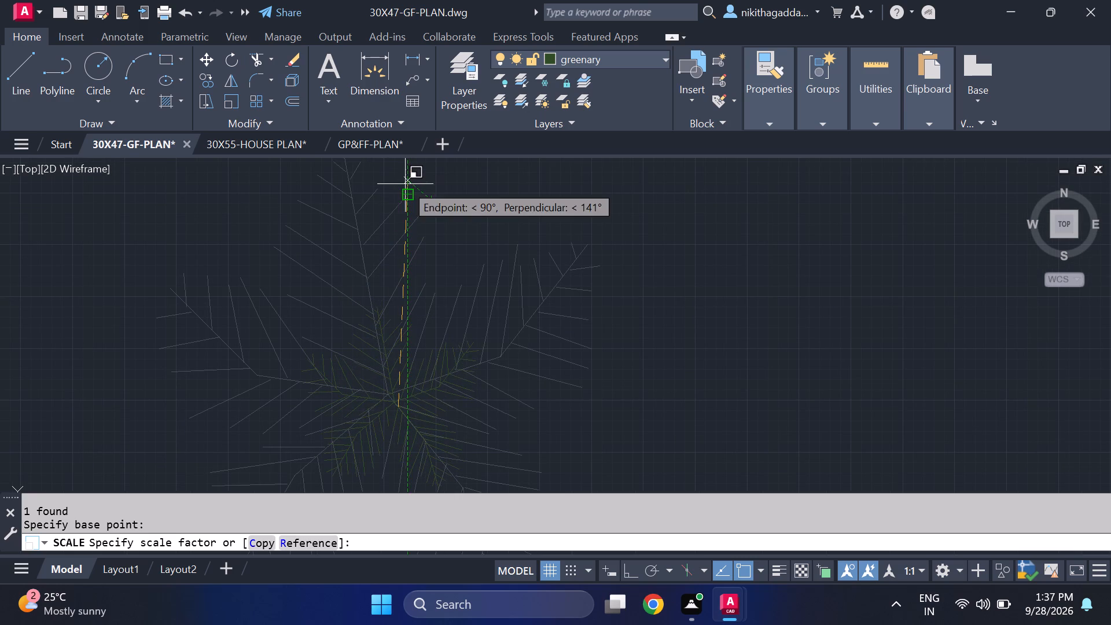
left_click(405, 184)
Copy the reduced tree to two spots east of it, in the empty space west of the plan.
scroll(428, 244, "down", 5)
scroll(461, 267, "up", 2)
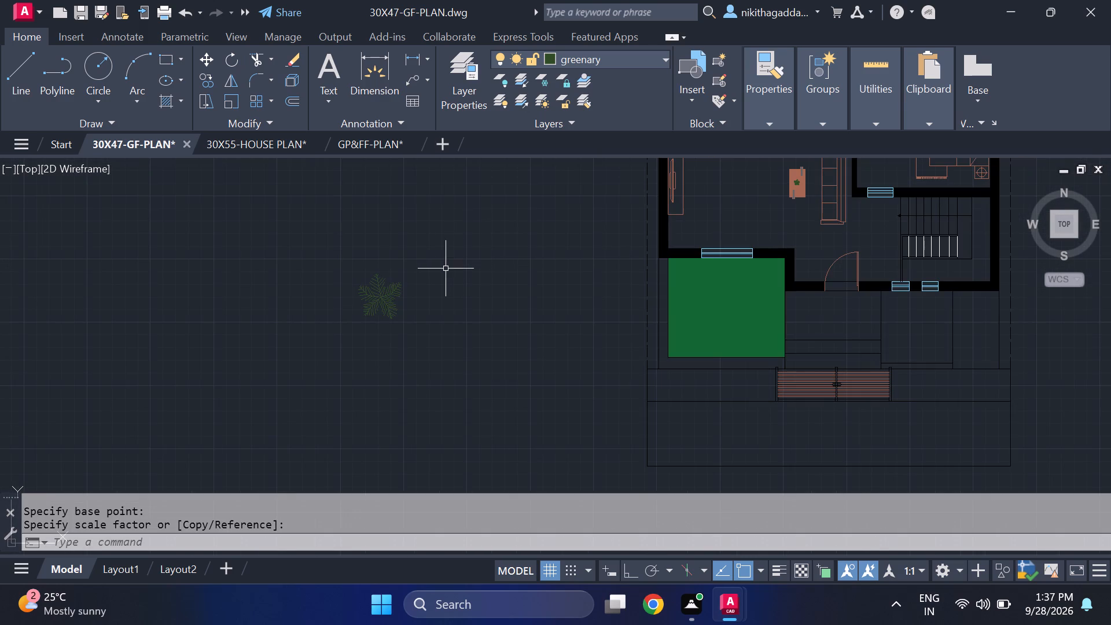
scroll(409, 264, "up", 2)
left_click(409, 264)
left_click(262, 363)
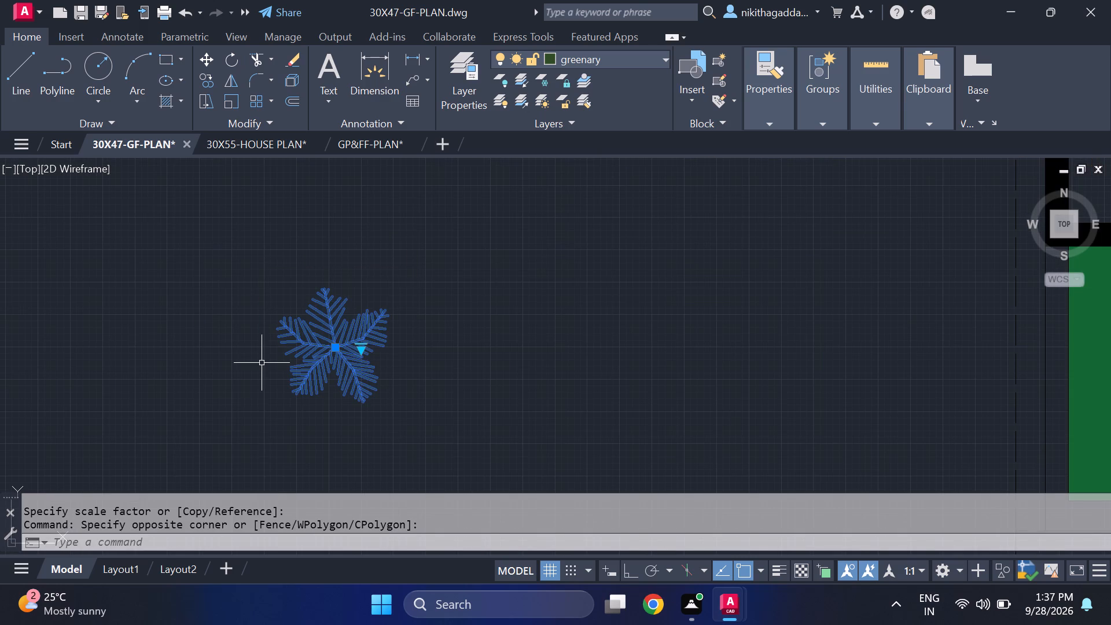
left_click(262, 363)
type("co")
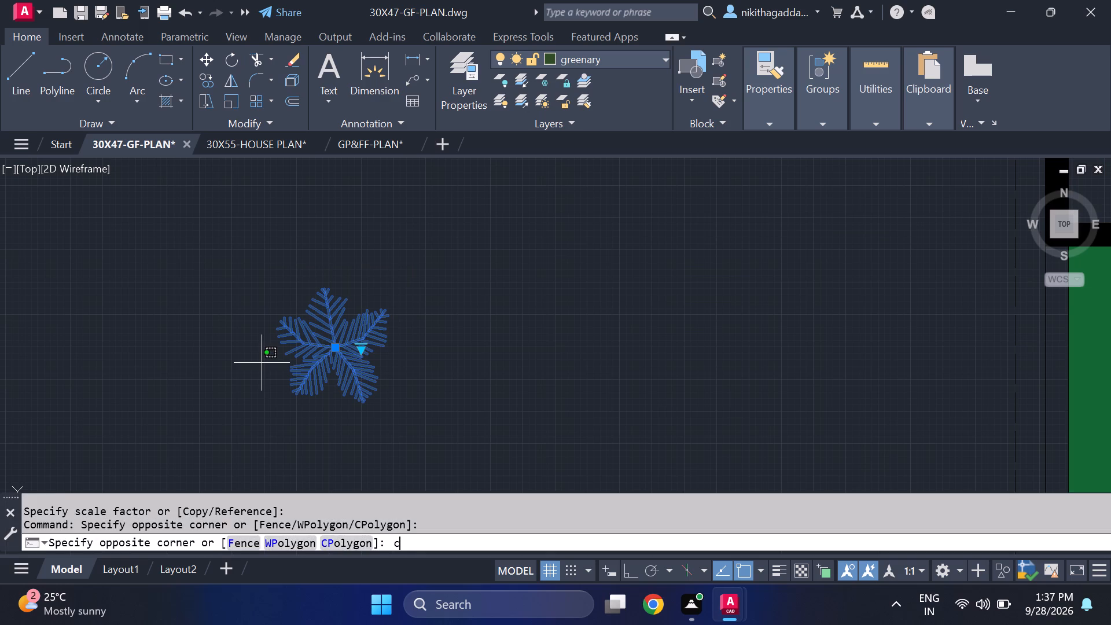
key("Return")
left_click(338, 344)
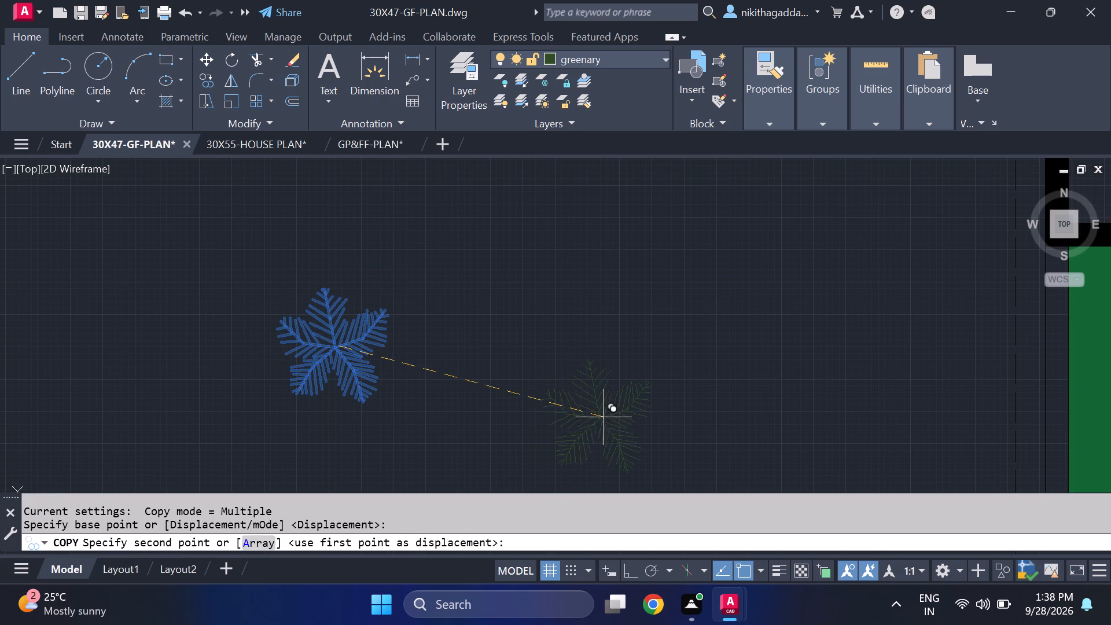
left_click(604, 417)
left_click(821, 417)
key("Escape")
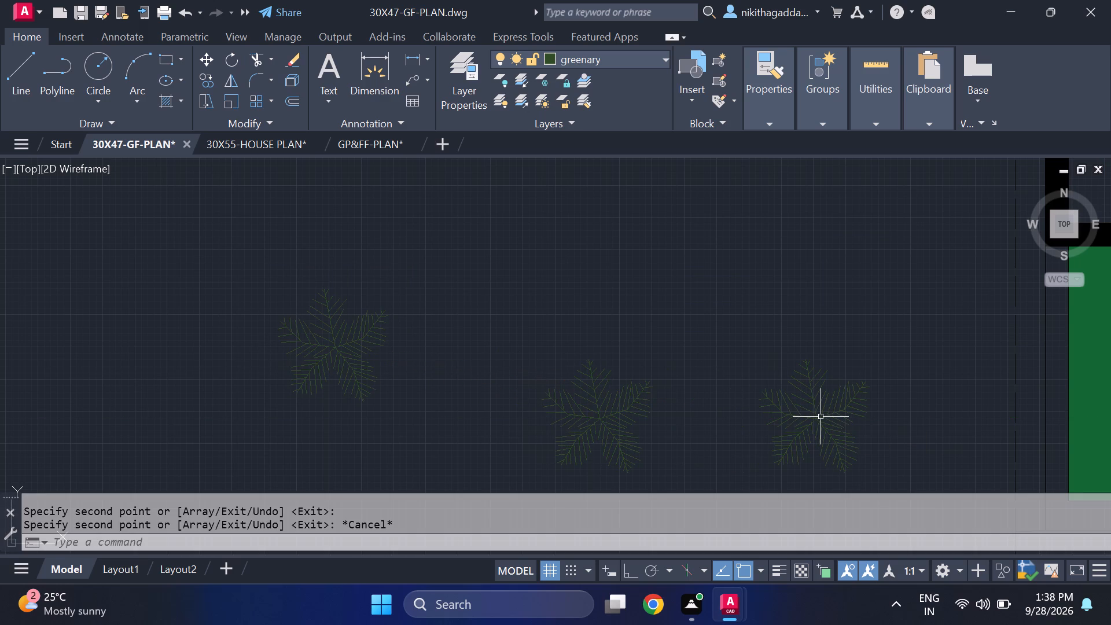
Copy the original reduced tree into the northwest part of the green hatched front yard.
left_click_drag(468, 307, 387, 311)
left_click(214, 414)
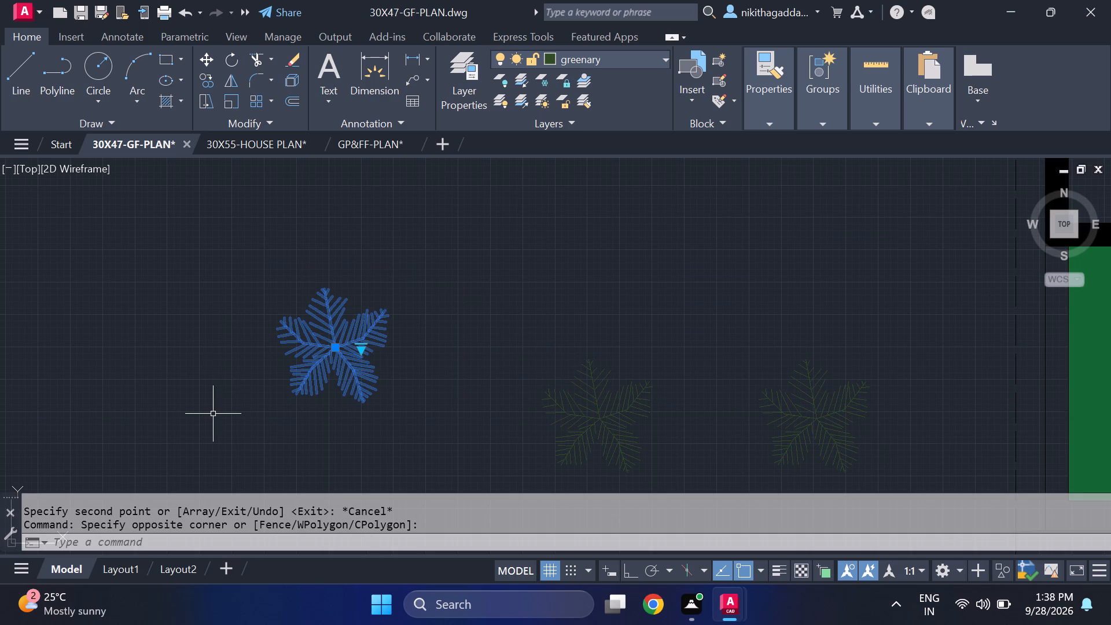
type("co")
key("Return")
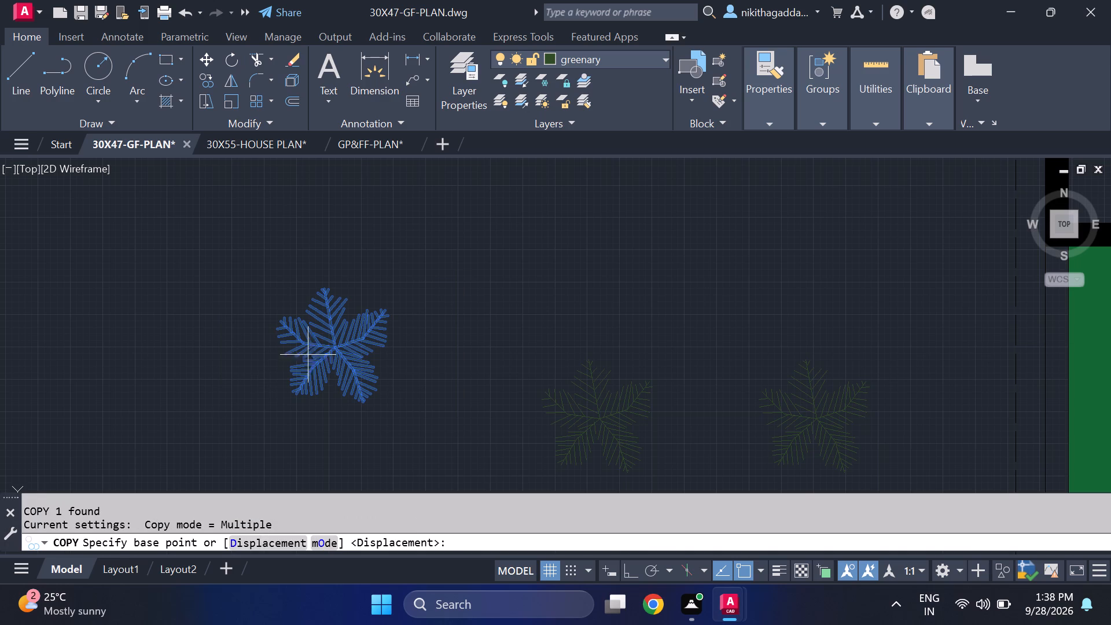
left_click(336, 352)
scroll(797, 405, "down", 2)
middle_click_drag(865, 407, 638, 392)
scroll(732, 369, "up", 2)
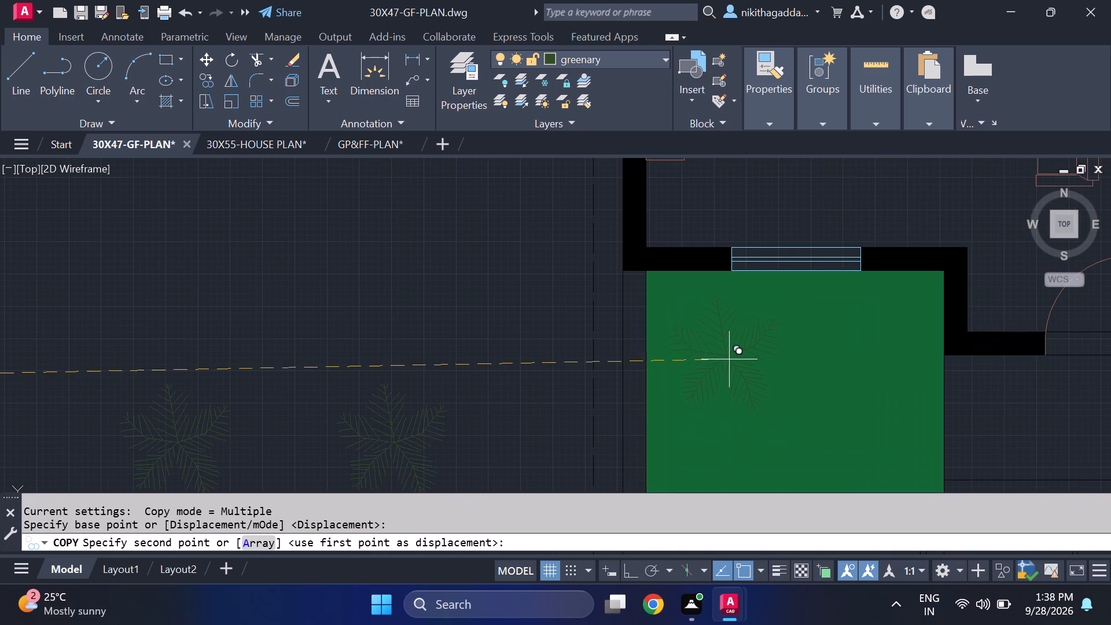
left_click(730, 350)
scroll(869, 396, "down", 1)
middle_click_drag(862, 396, 609, 350)
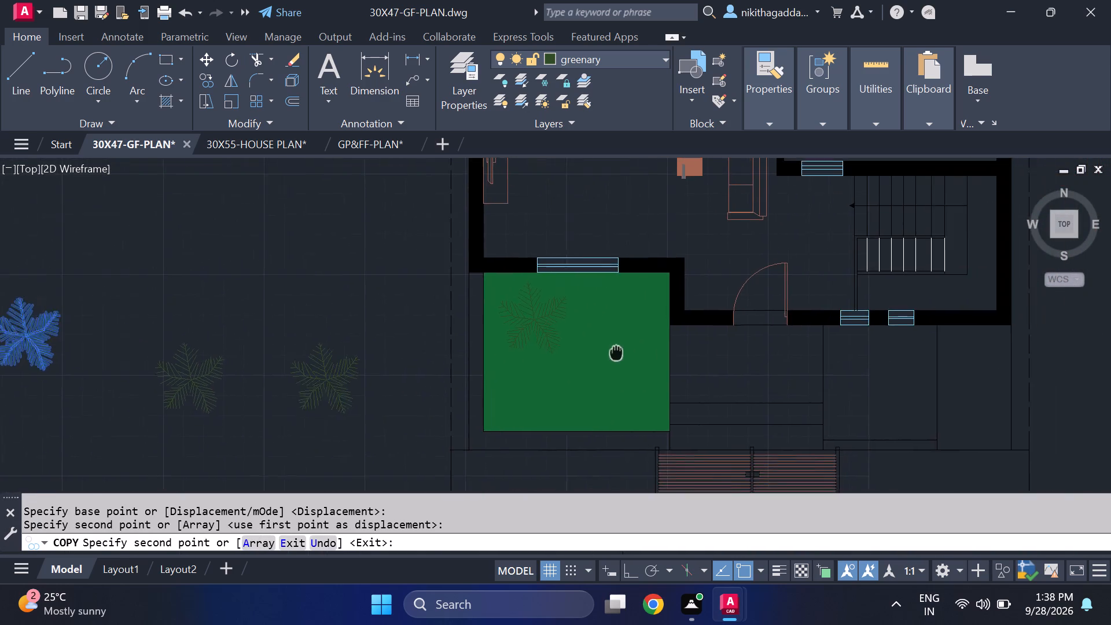
middle_click_drag(609, 350, 389, 329)
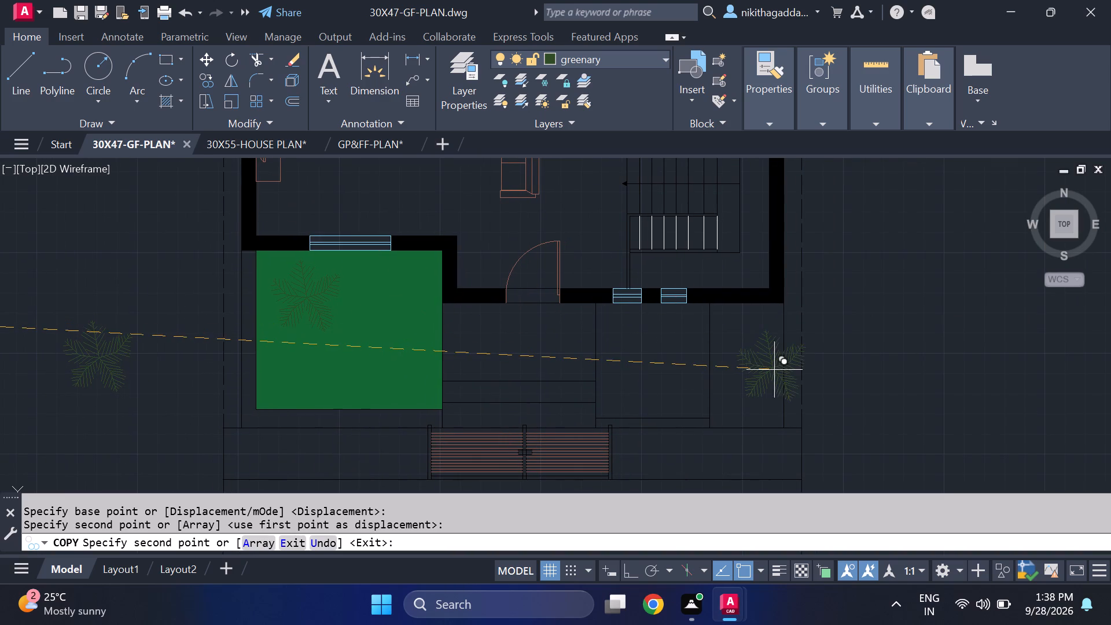
middle_click_drag(733, 346, 787, 441)
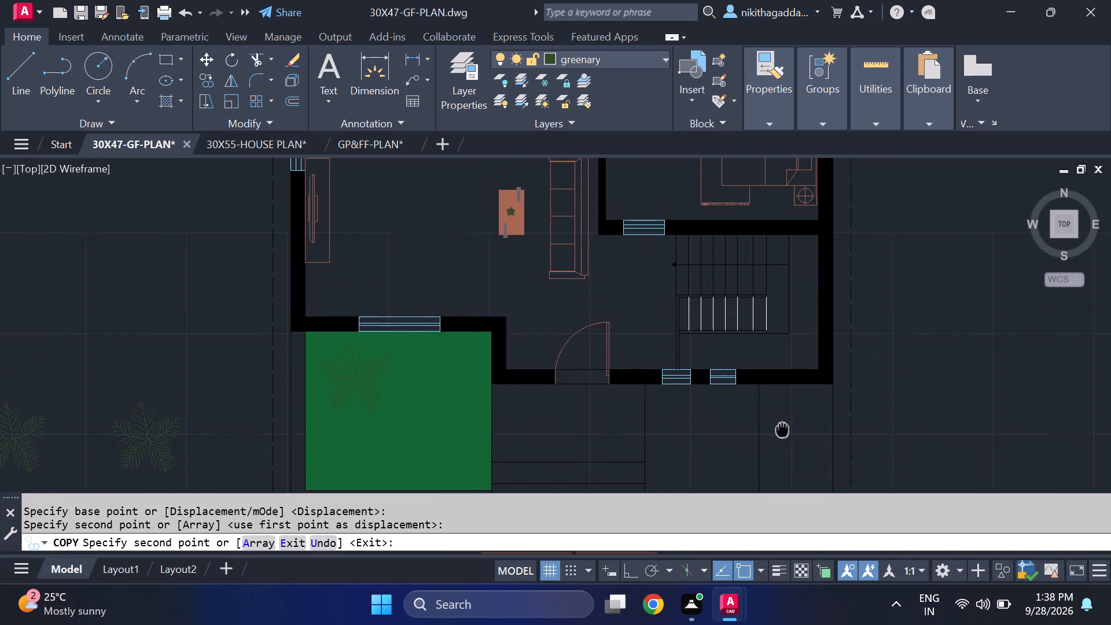
middle_click_drag(787, 441, 792, 447)
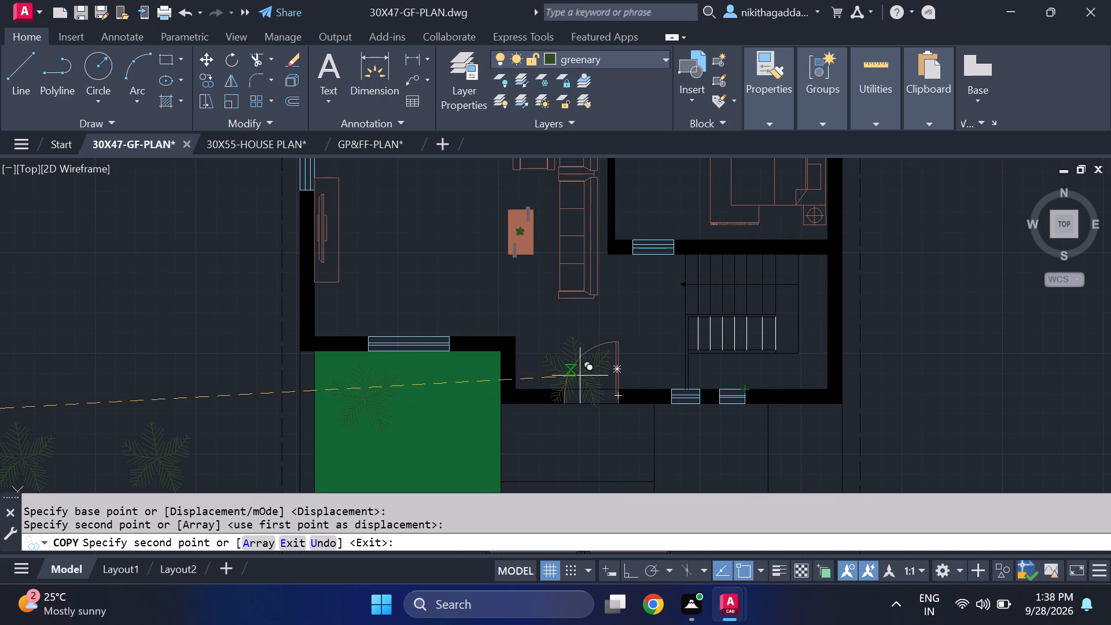
key("Escape")
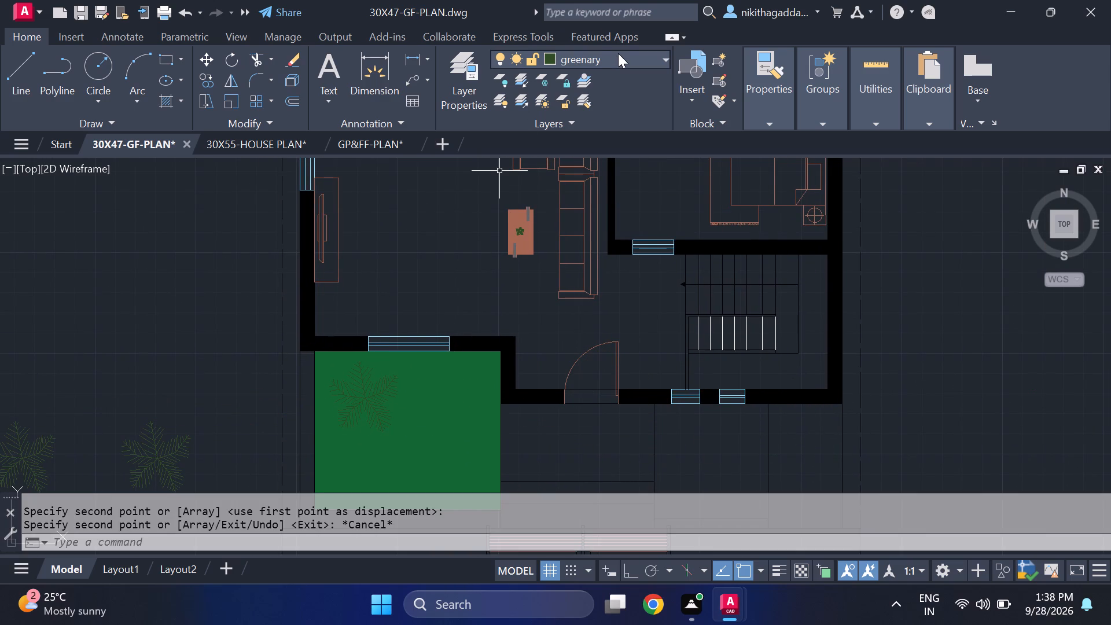
Set the greenary layer's colour to index colour 89.
left_click(618, 53)
left_click(553, 141)
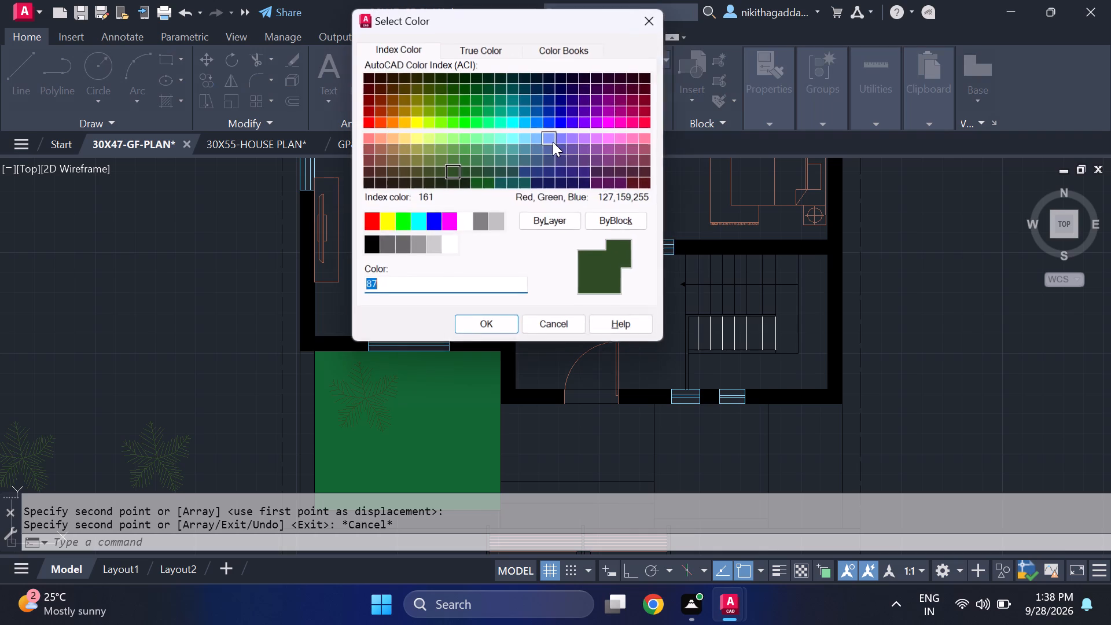
left_click(439, 180)
left_click(453, 181)
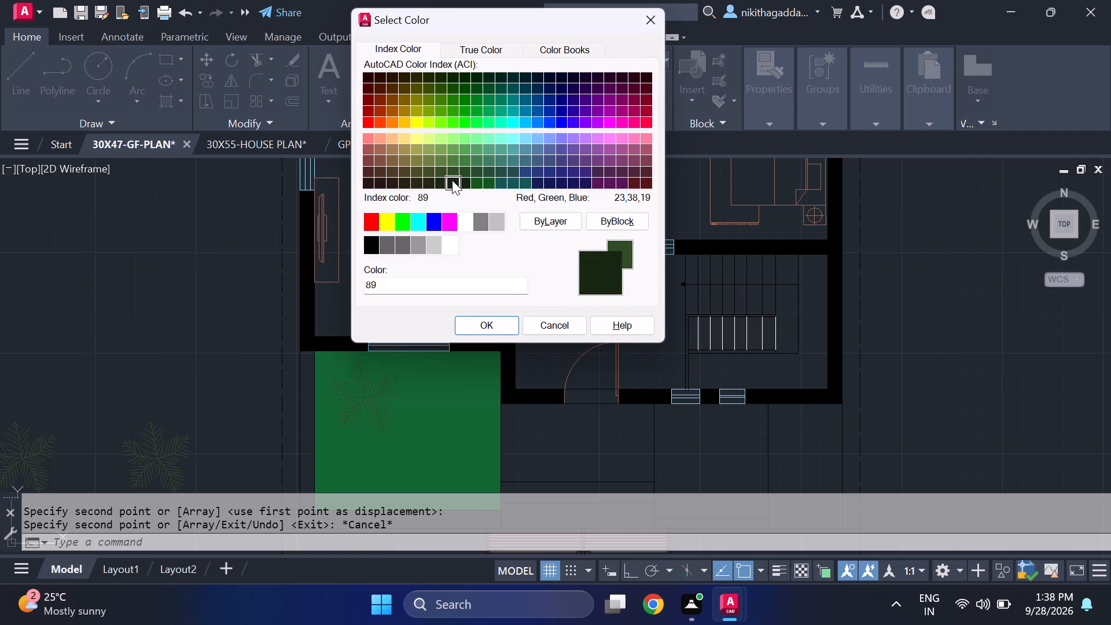
left_click(489, 321)
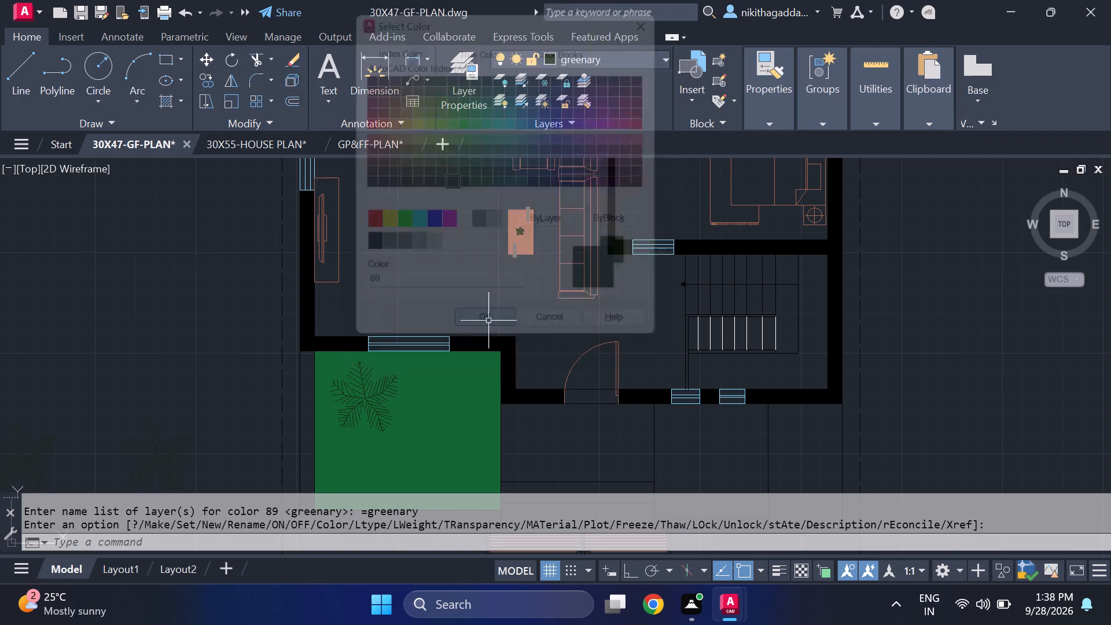
Scale the easternmost of the loose trees west of the plan down freehand to about 60% of its size, using its centre as base point.
scroll(498, 384, "down", 3)
scroll(484, 407, "up", 2)
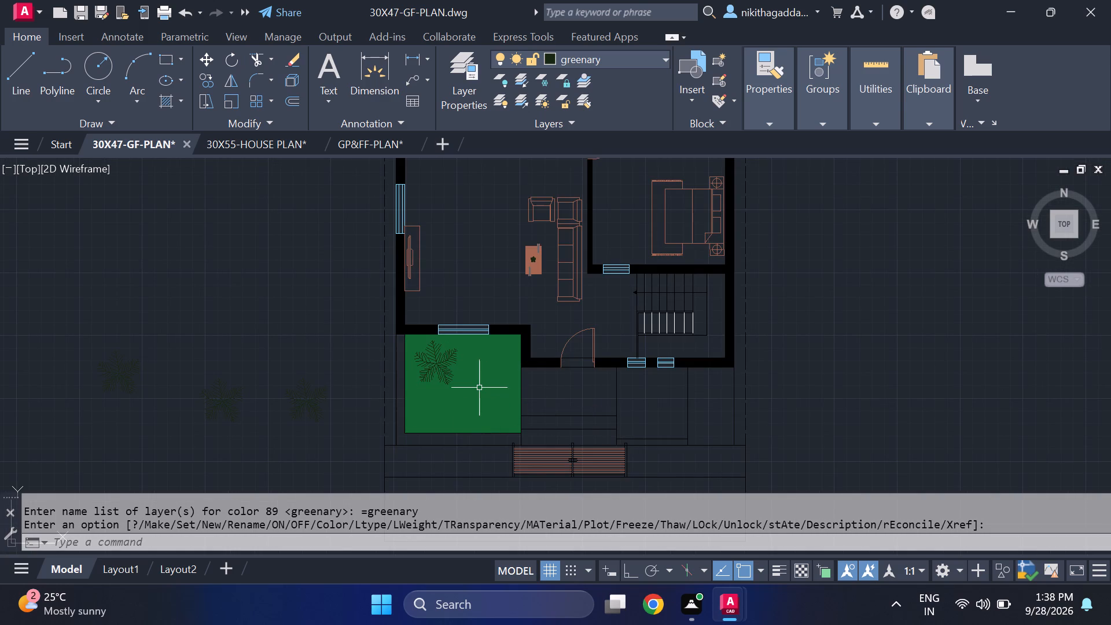
scroll(475, 387, "down", 1)
scroll(616, 421, "down", 1)
scroll(534, 393, "up", 1)
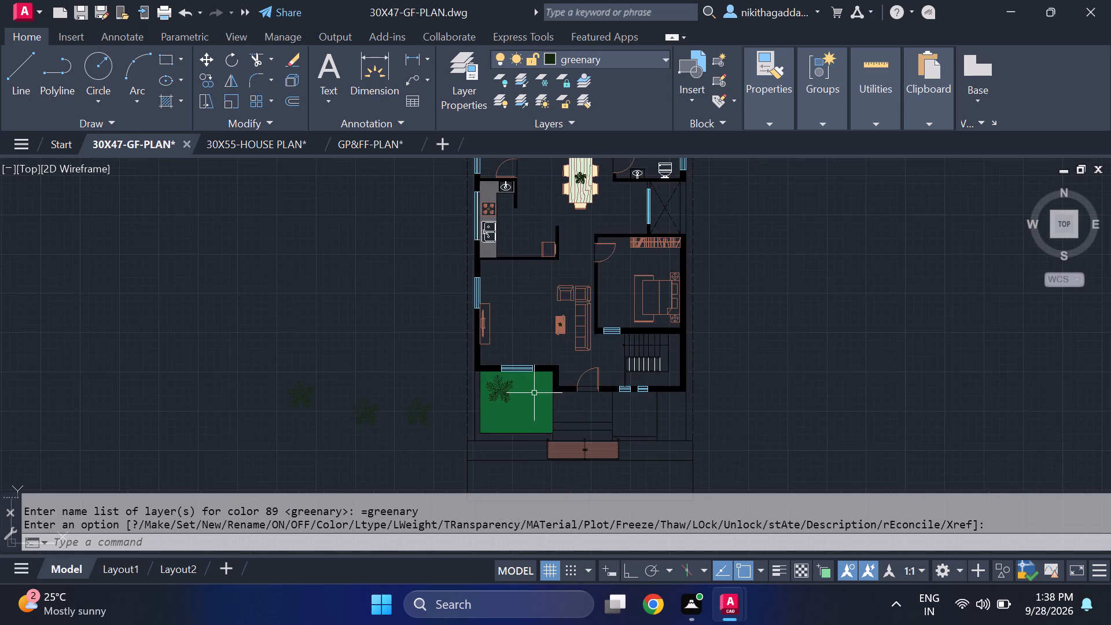
scroll(525, 398, "up", 1)
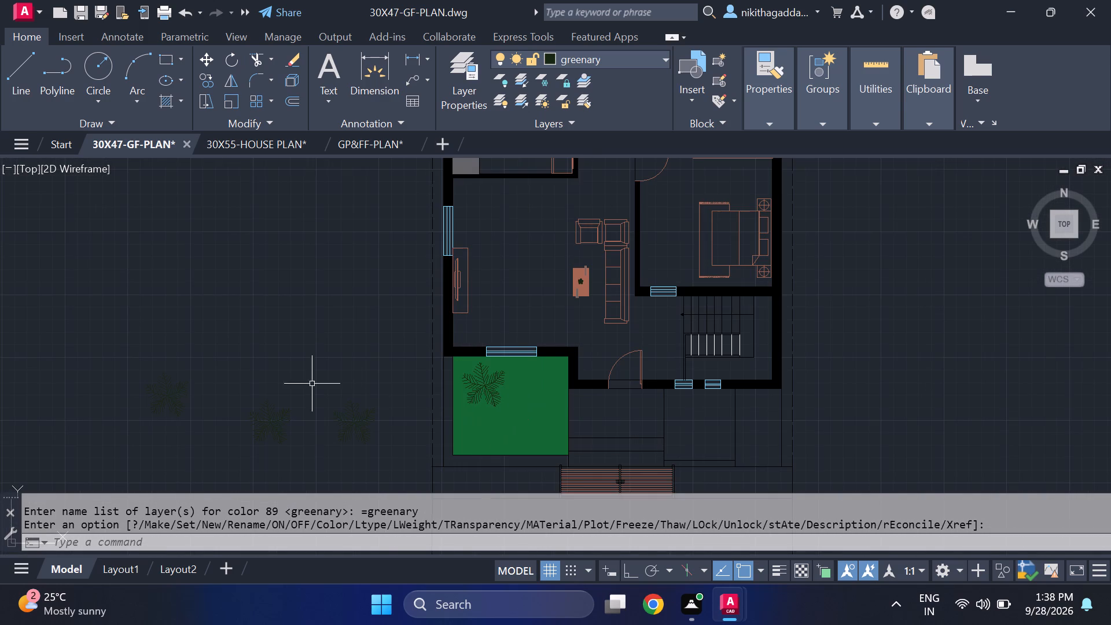
scroll(365, 417, "up", 2)
middle_click_drag(382, 400, 384, 380)
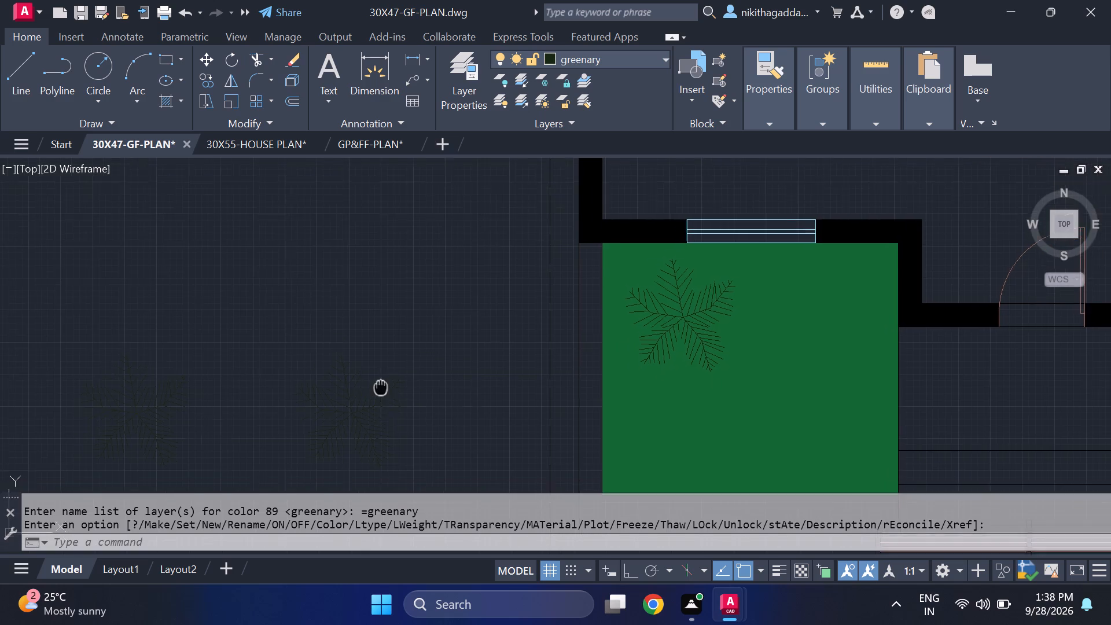
middle_click_drag(384, 380, 404, 351)
left_click_drag(422, 330, 407, 343)
left_click(345, 407)
type("scale")
key("Return")
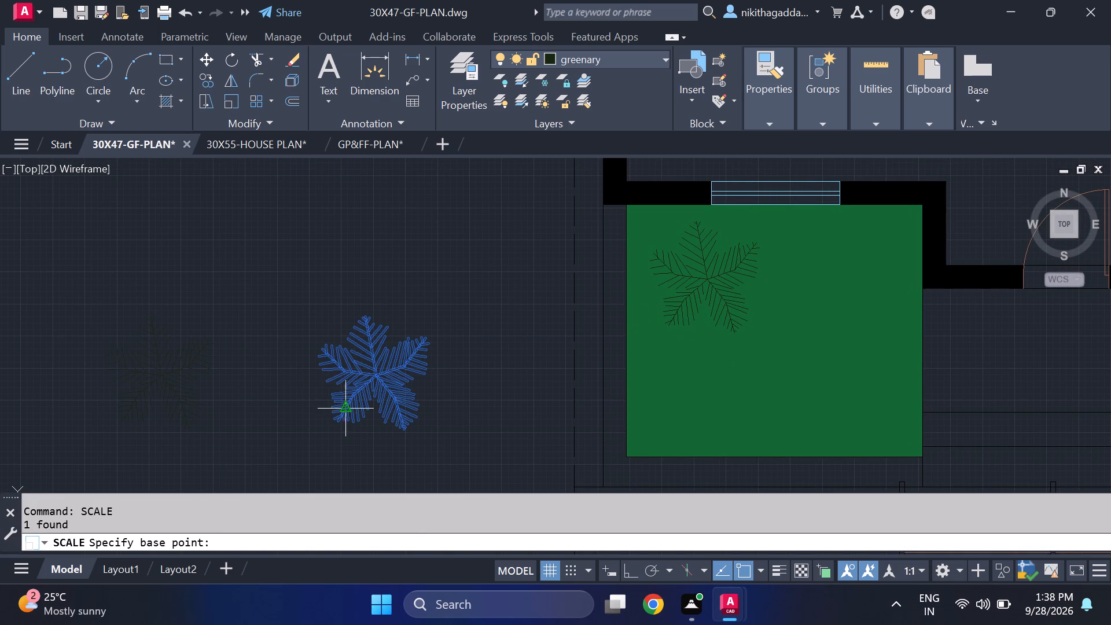
left_click(374, 370)
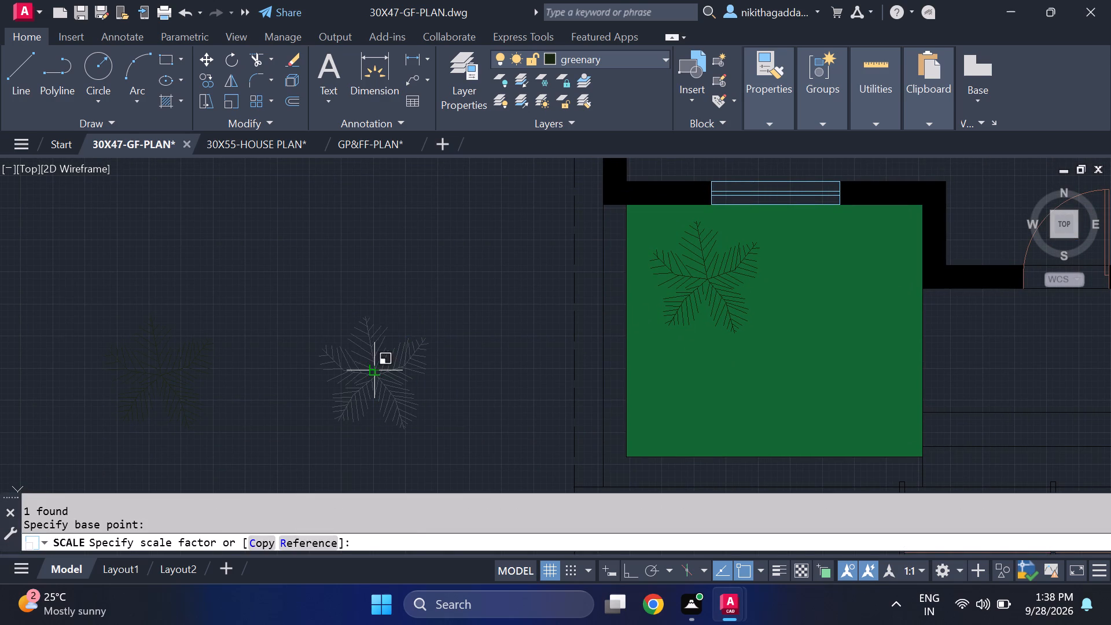
left_click(418, 301)
Copy the newly reduced tree to four spots in a west-to-east row along the south part of the green front yard.
left_click(418, 303)
left_click(337, 375)
type("co")
key("Return")
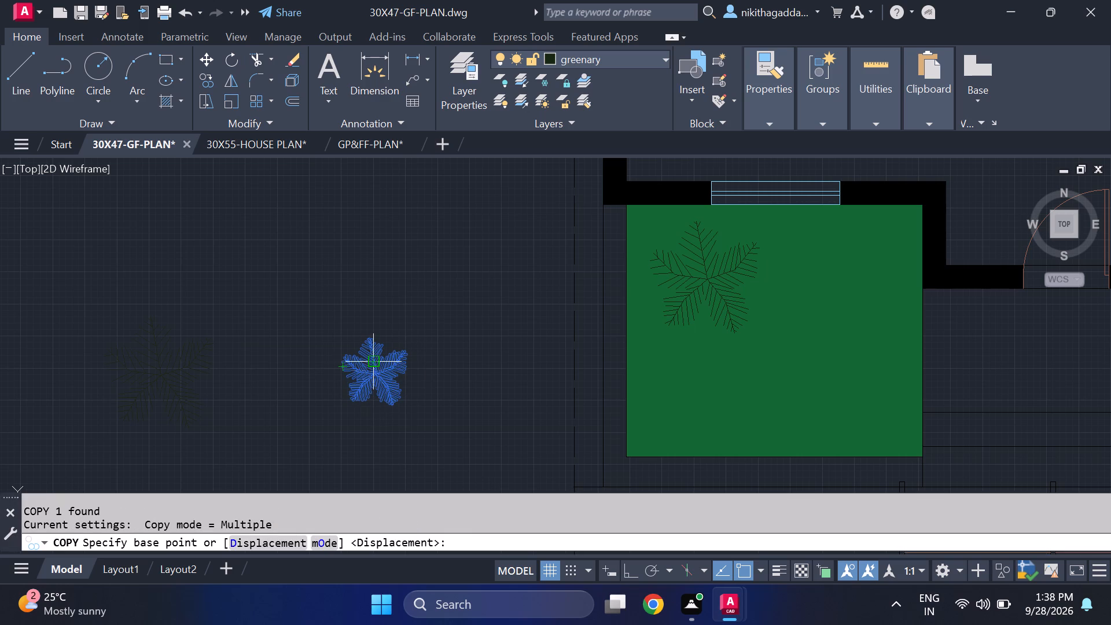
left_click(376, 375)
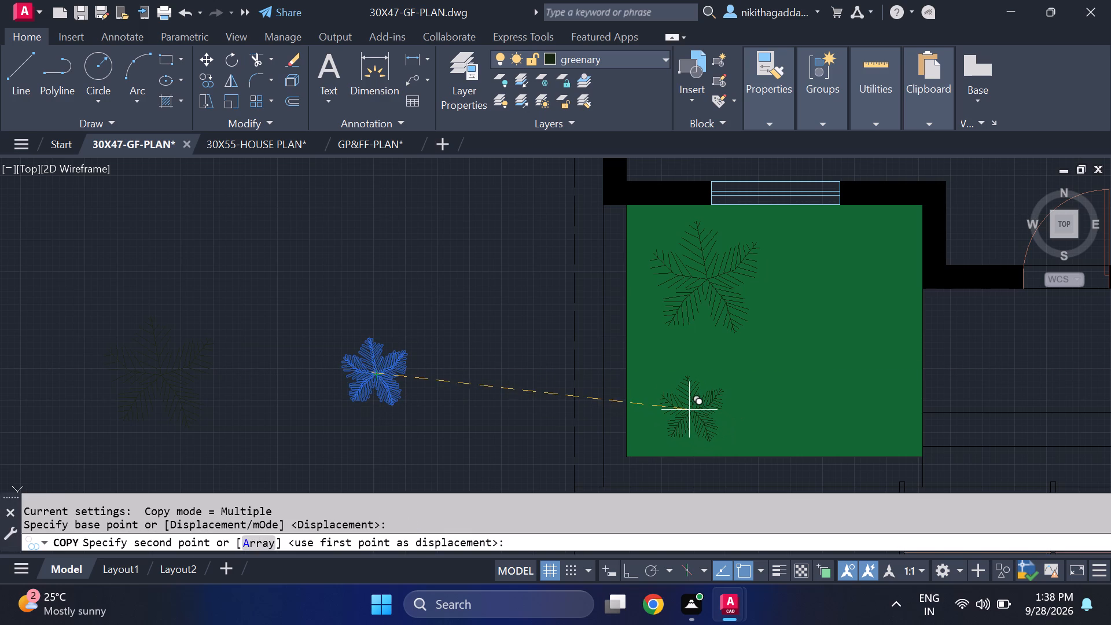
left_click(668, 388)
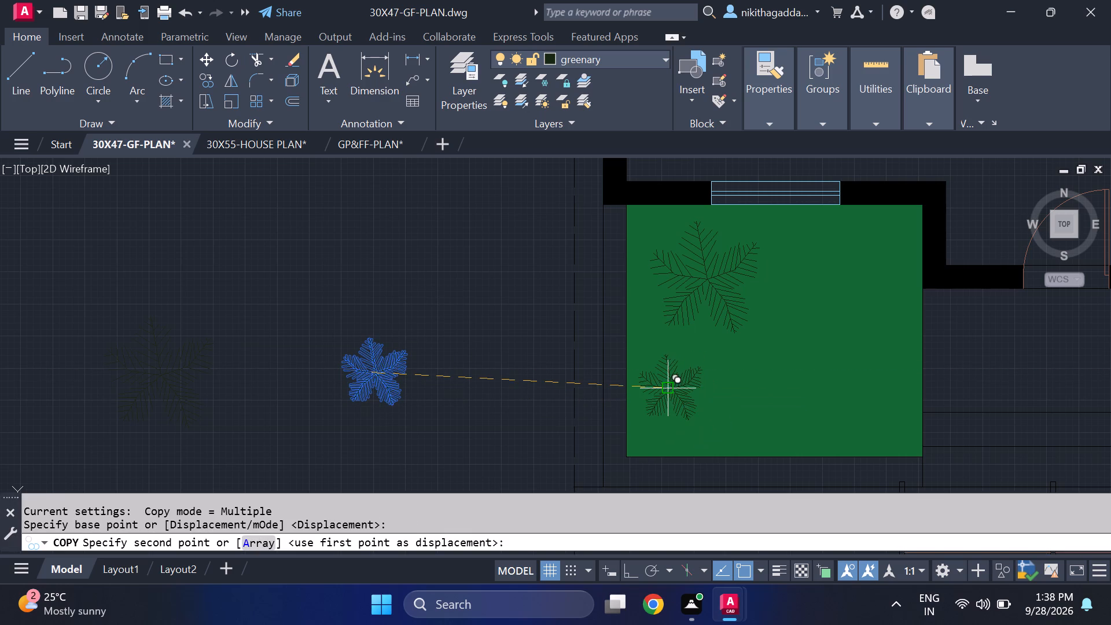
left_click(737, 384)
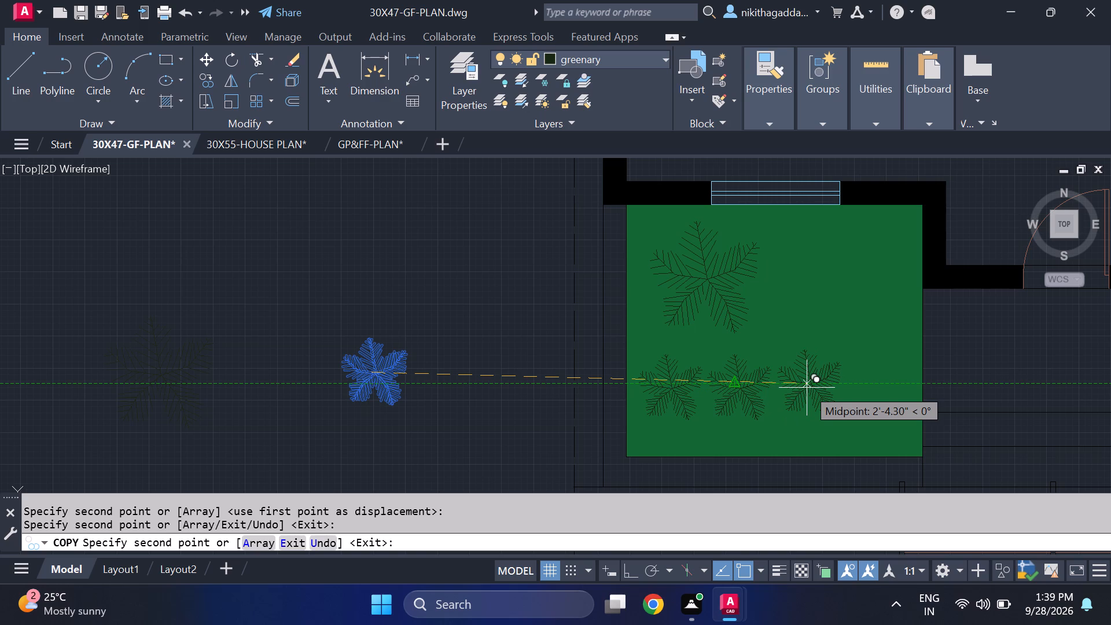
left_click(803, 389)
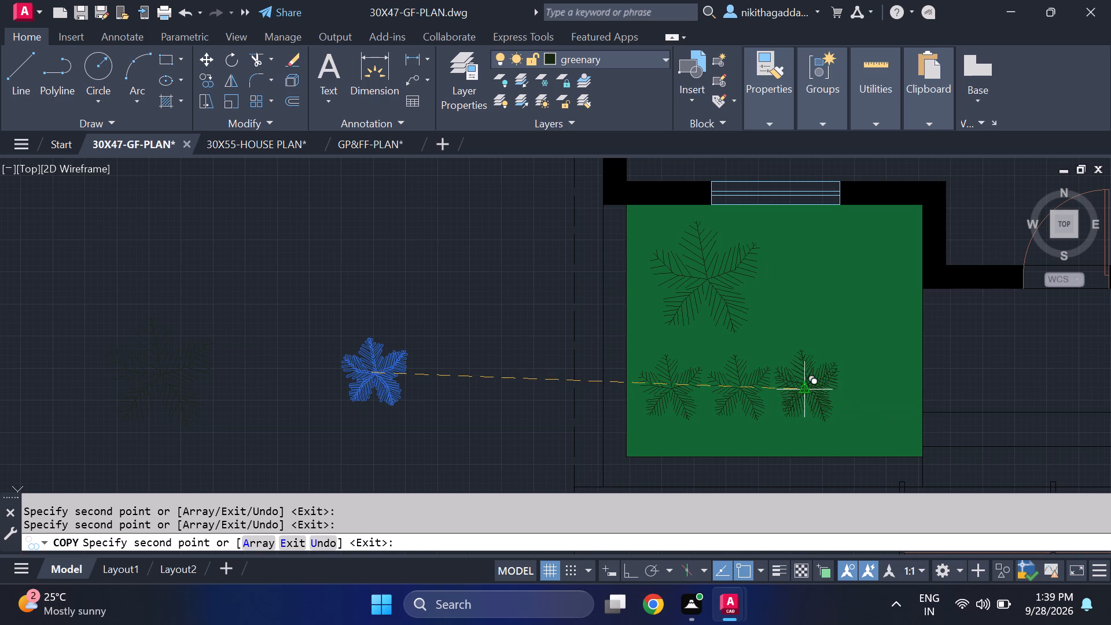
left_click(877, 381)
scroll(893, 374, "down", 4)
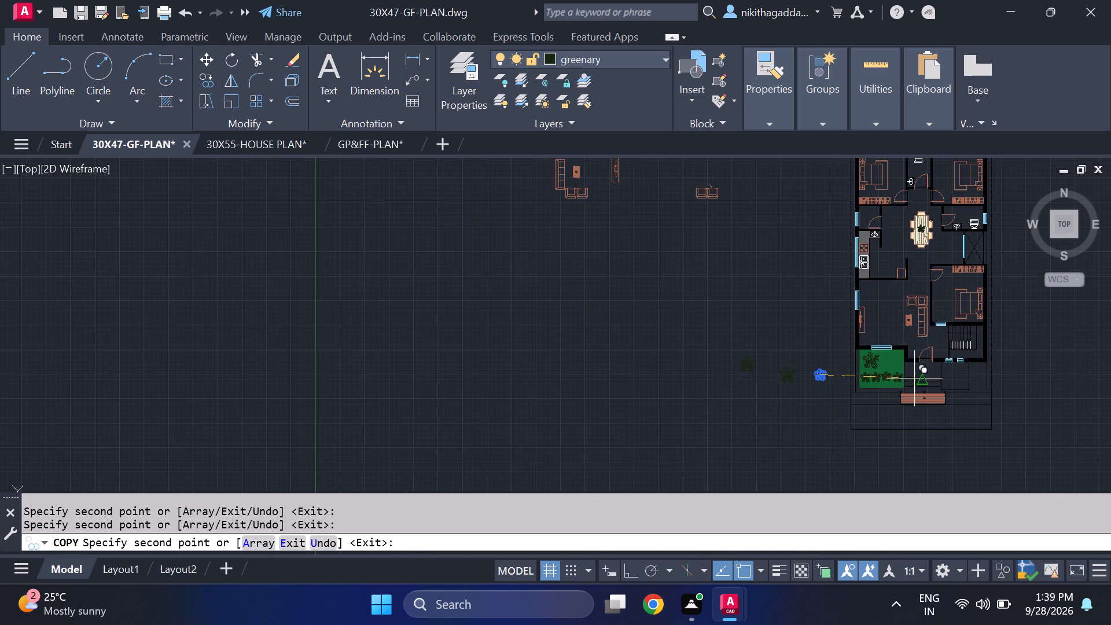
middle_click_drag(1053, 381, 949, 443)
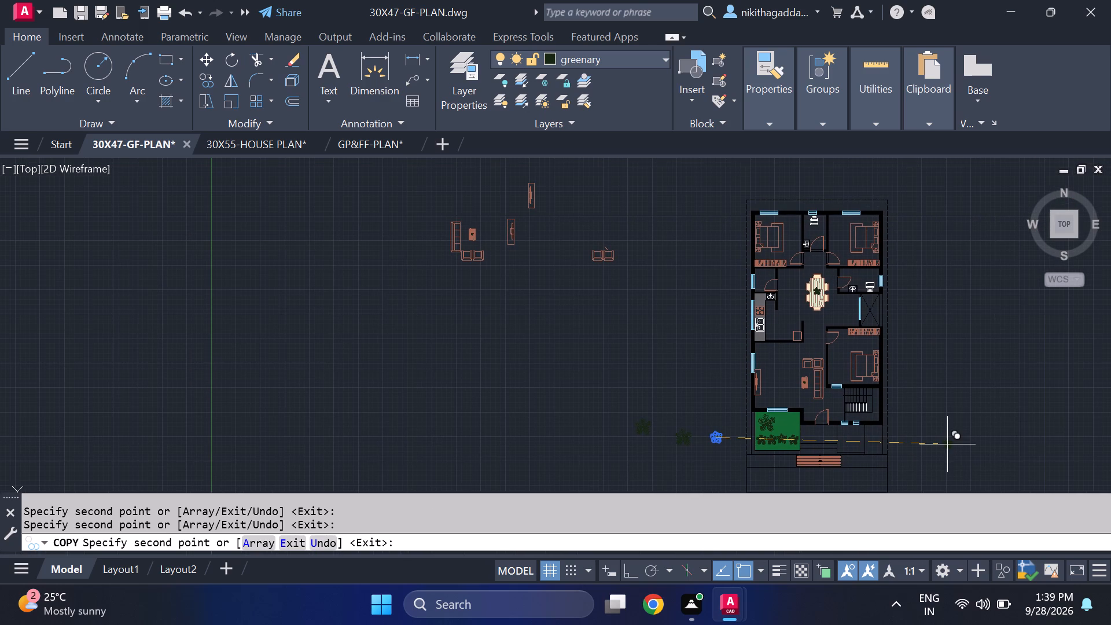
key("Escape")
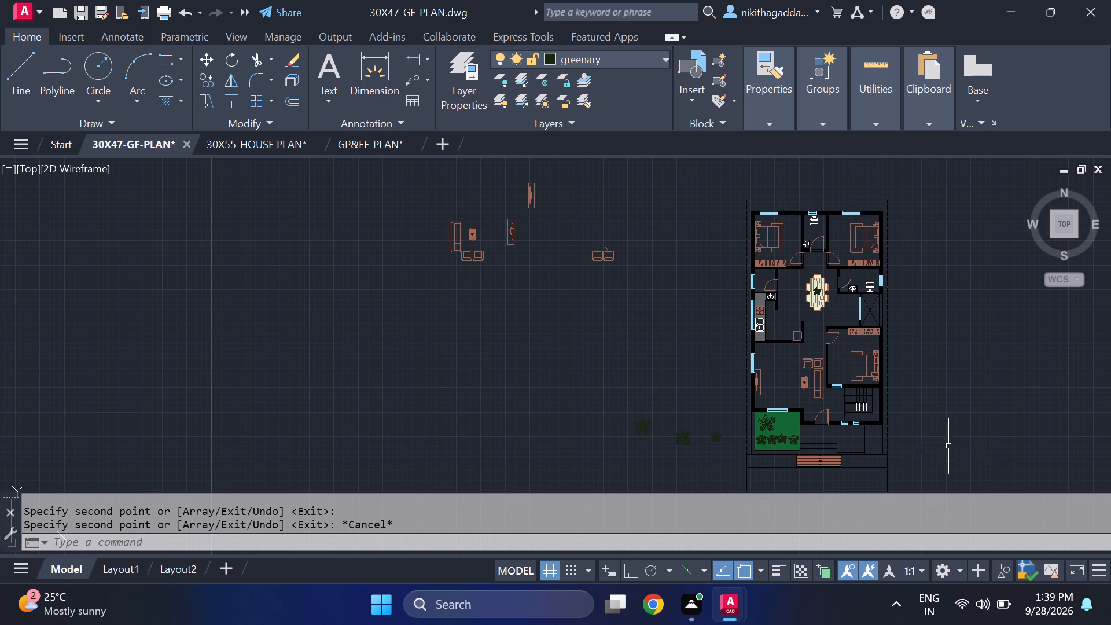
Examine the row of small trees in the green front yard and the surrounding ground floor plan.
scroll(749, 422, "up", 2)
middle_click_drag(828, 469, 749, 366)
scroll(749, 366, "up", 1)
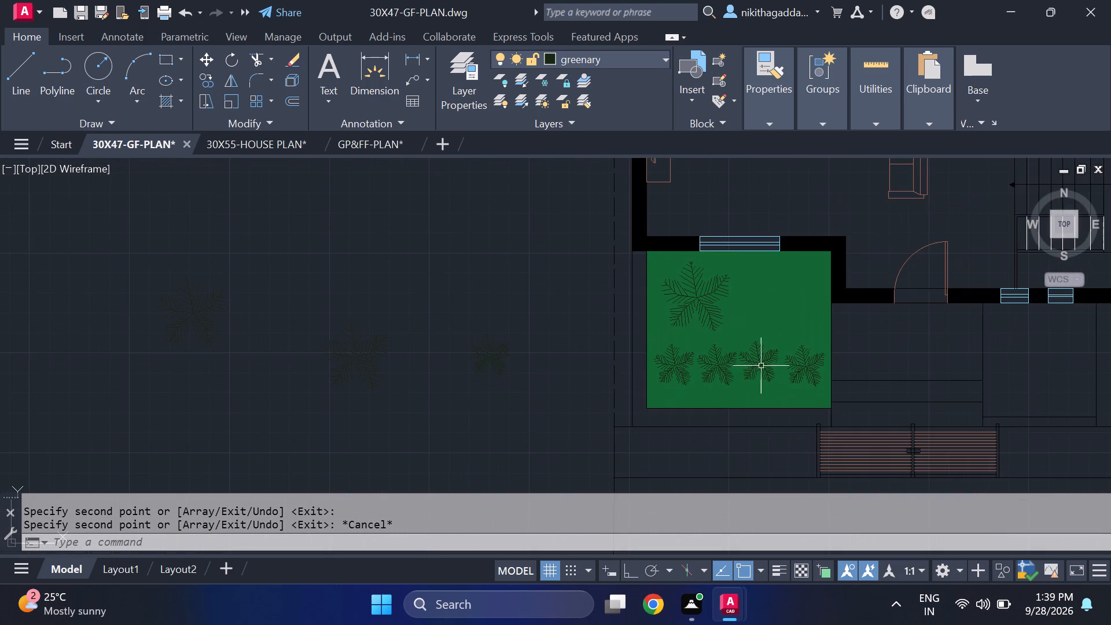
scroll(782, 357, "up", 2)
scroll(782, 358, "down", 3)
middle_click_drag(586, 314, 562, 350)
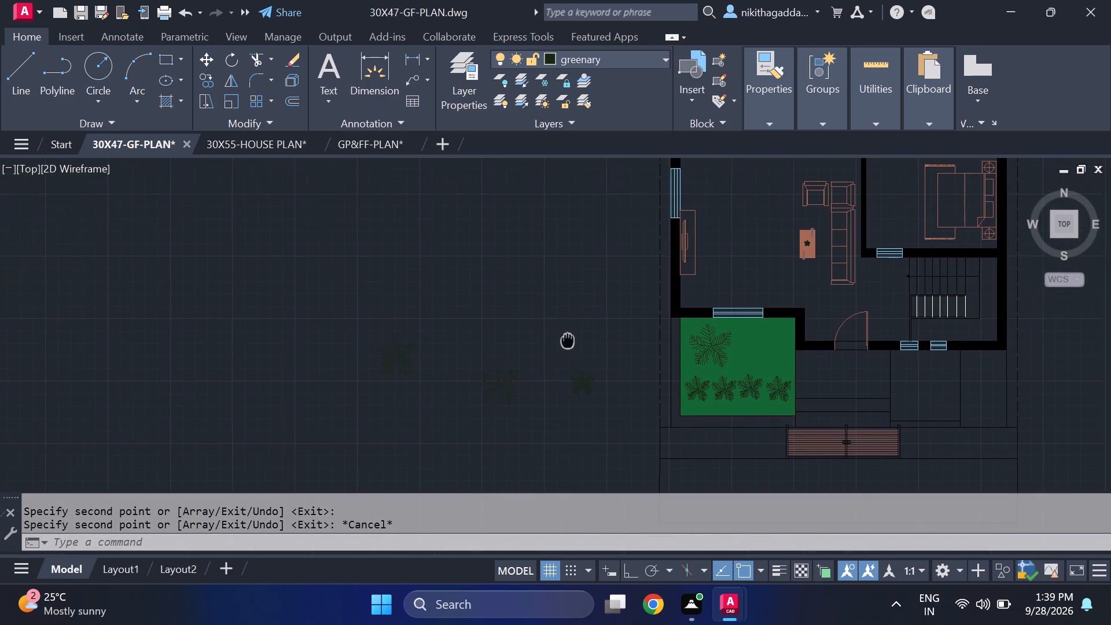
middle_click_drag(562, 350, 543, 377)
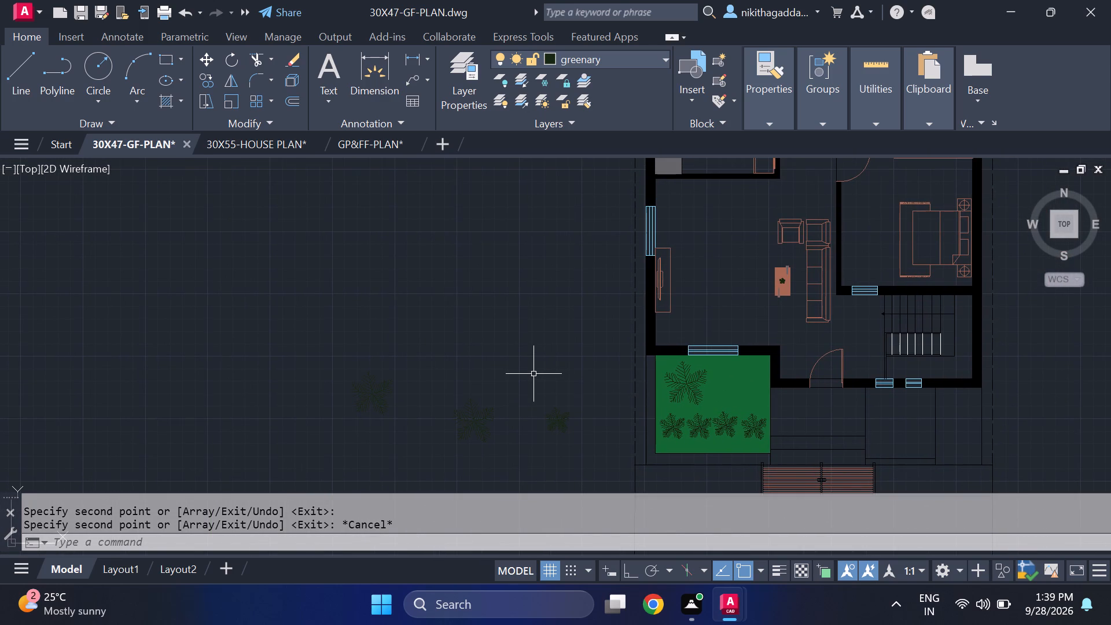
scroll(794, 358, "down", 1)
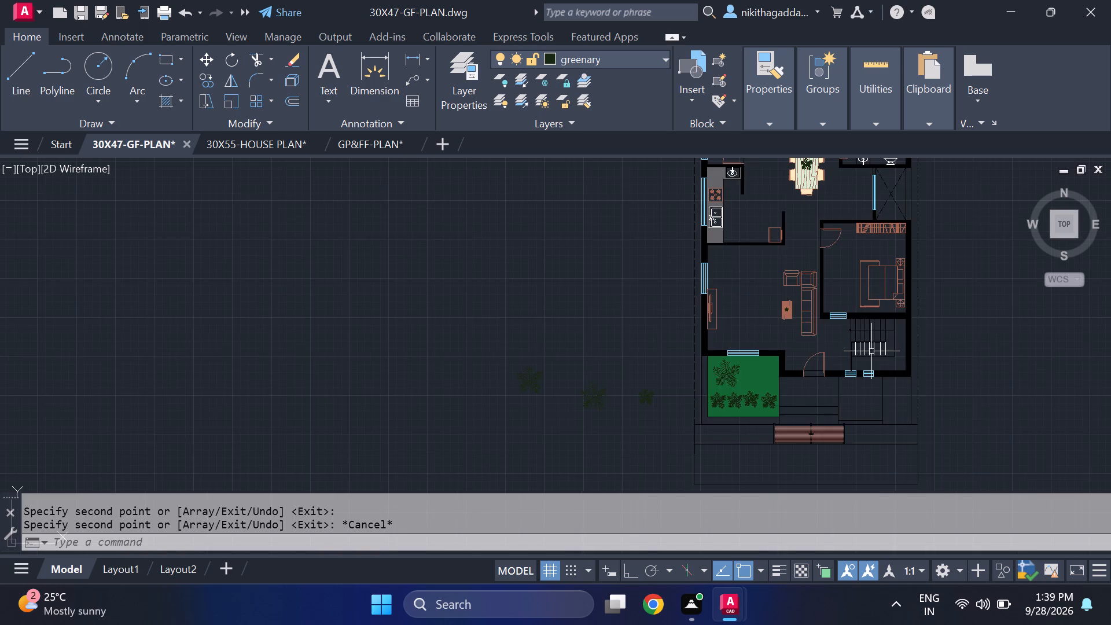
On the walls layer, draw a vertical line from the staircase's south edge, between its two easternmost treads, down to the south wall.
scroll(929, 350, "up", 2)
scroll(800, 399, "up", 3)
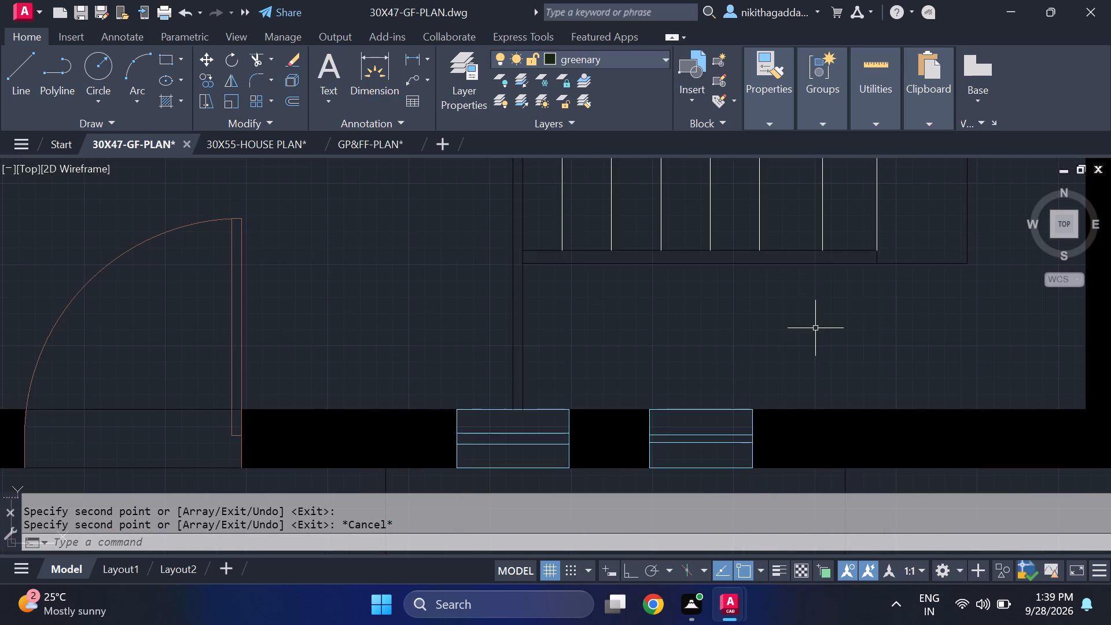
middle_click_drag(811, 328, 648, 352)
scroll(648, 352, "down", 3)
scroll(672, 351, "up", 2)
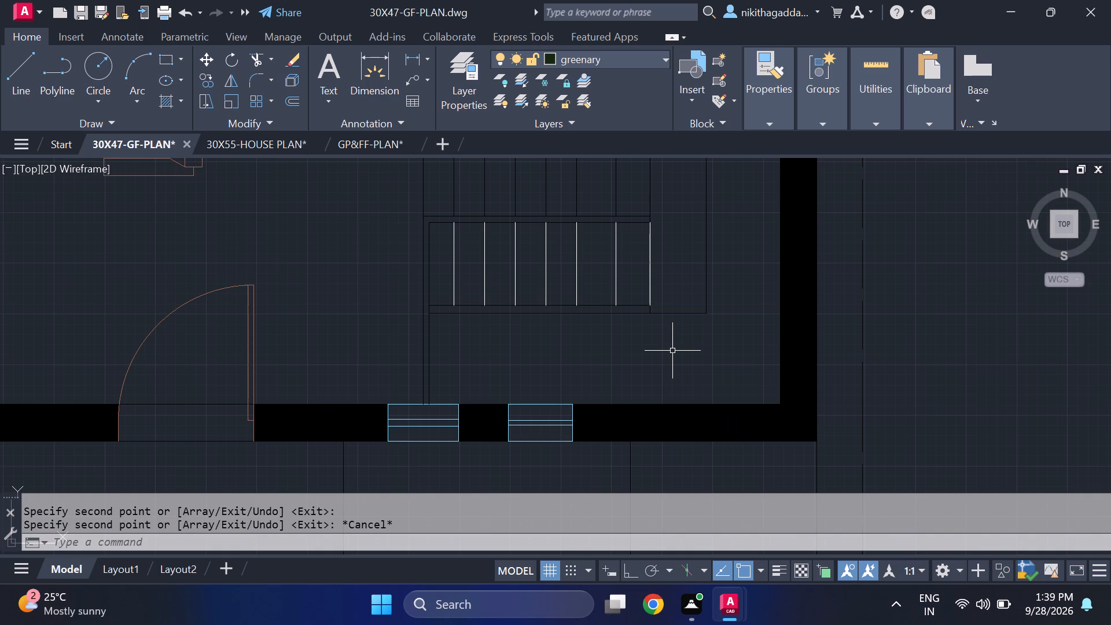
left_click(639, 60)
left_click(596, 205)
key("l")
key("Return")
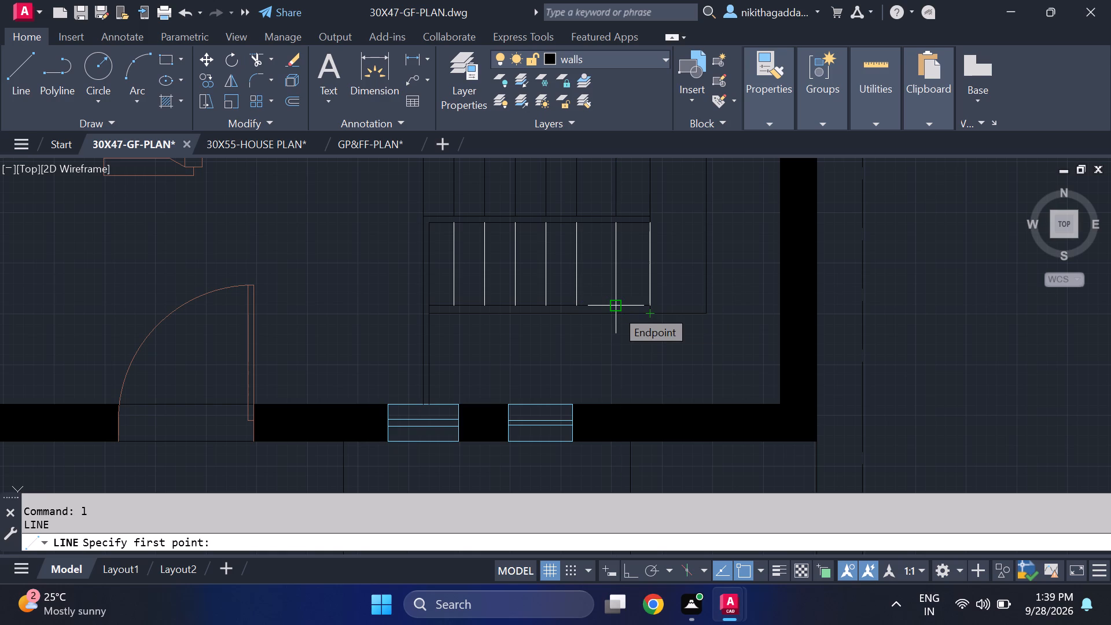
scroll(655, 335, "down", 2)
scroll(655, 335, "up", 1)
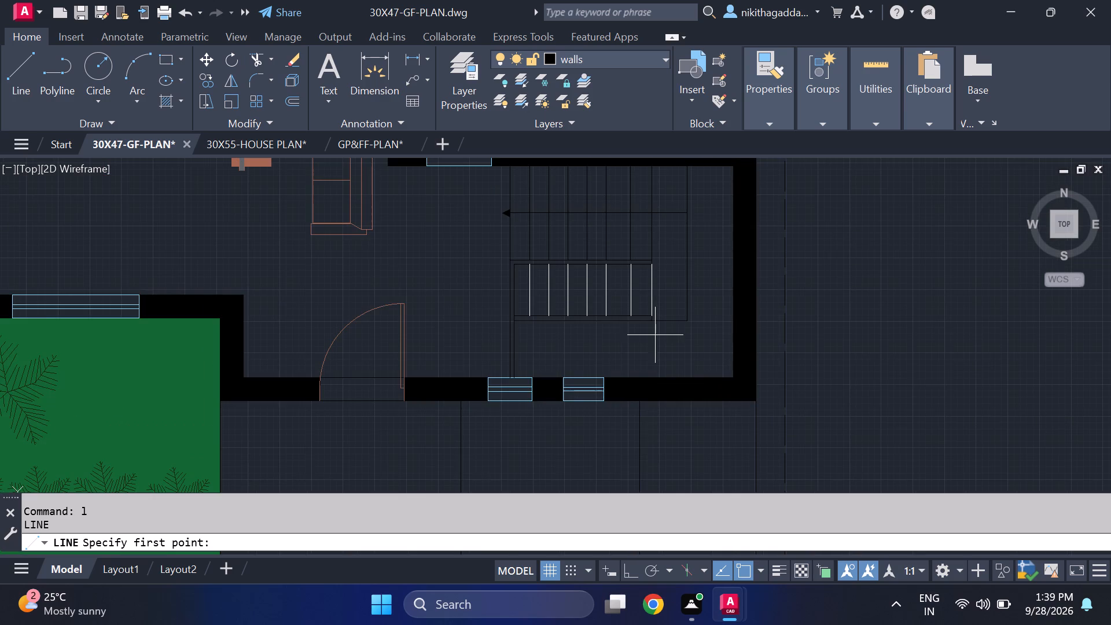
scroll(655, 335, "down", 3)
scroll(655, 335, "up", 3)
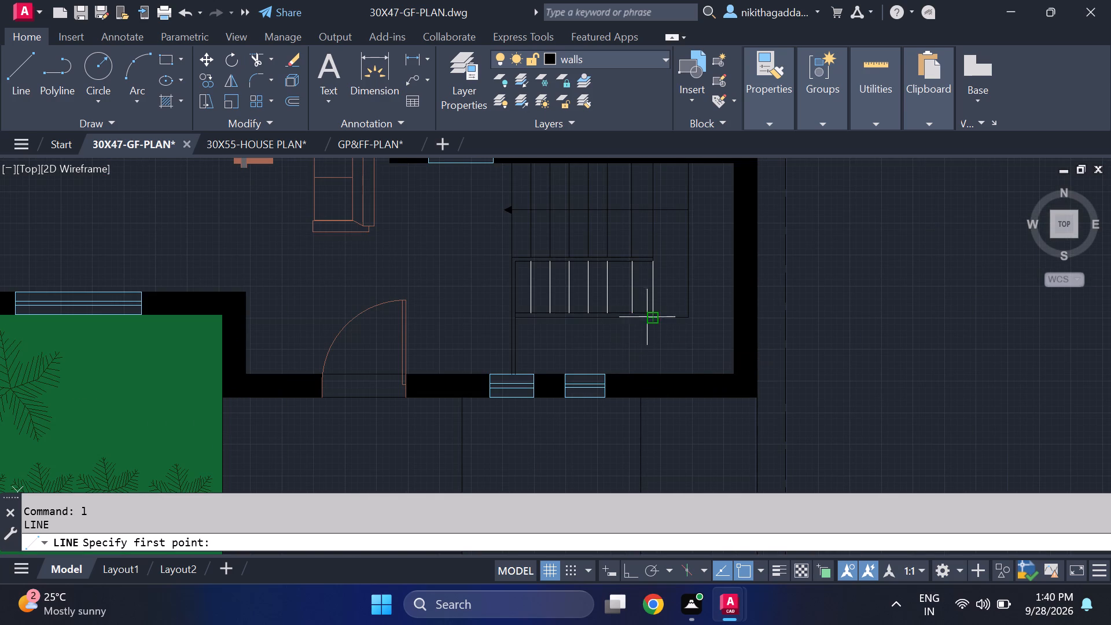
scroll(645, 314, "up", 2)
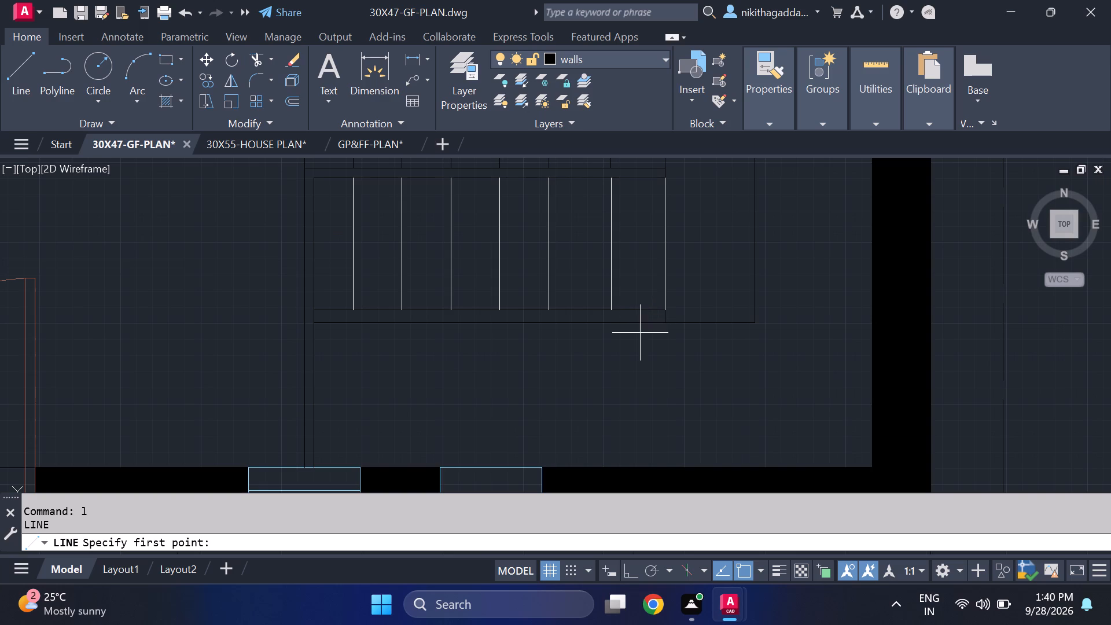
left_click(643, 322)
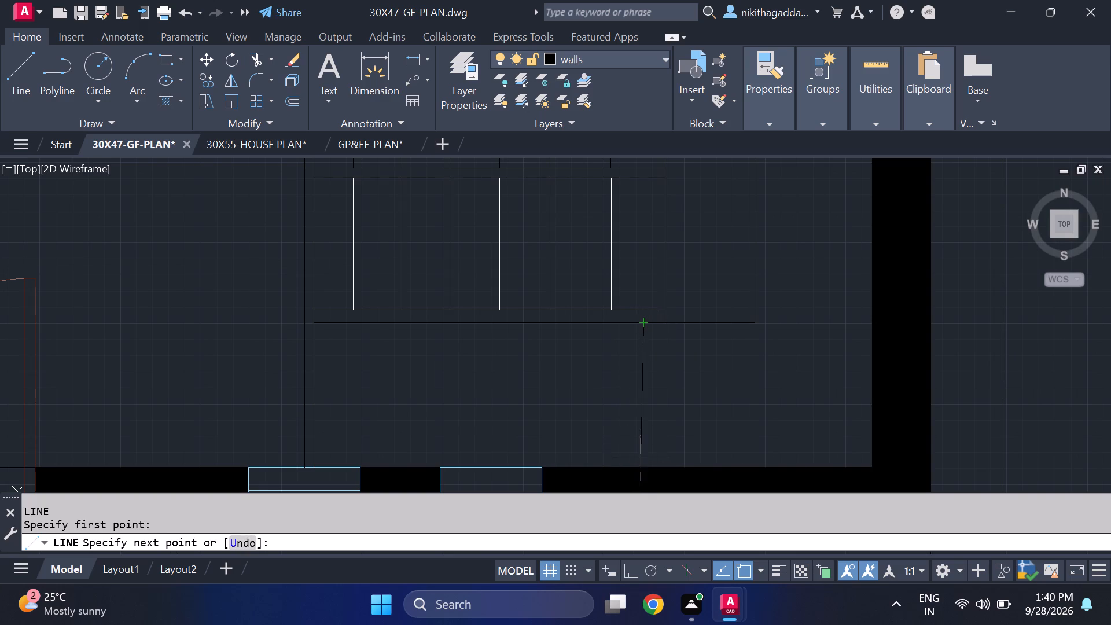
left_click(642, 472)
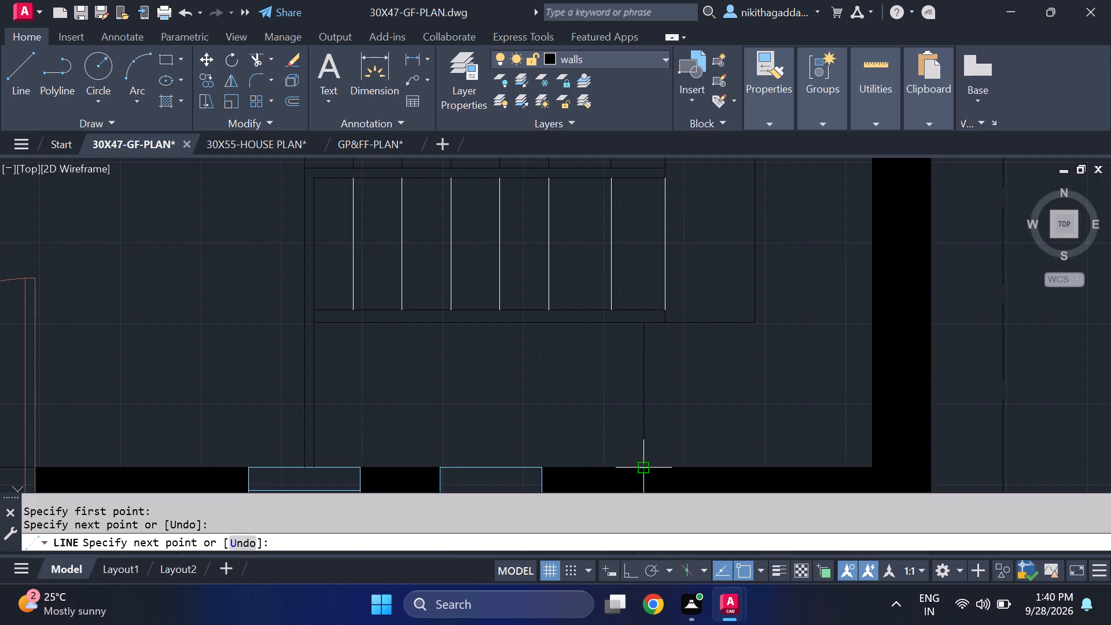
key("Escape")
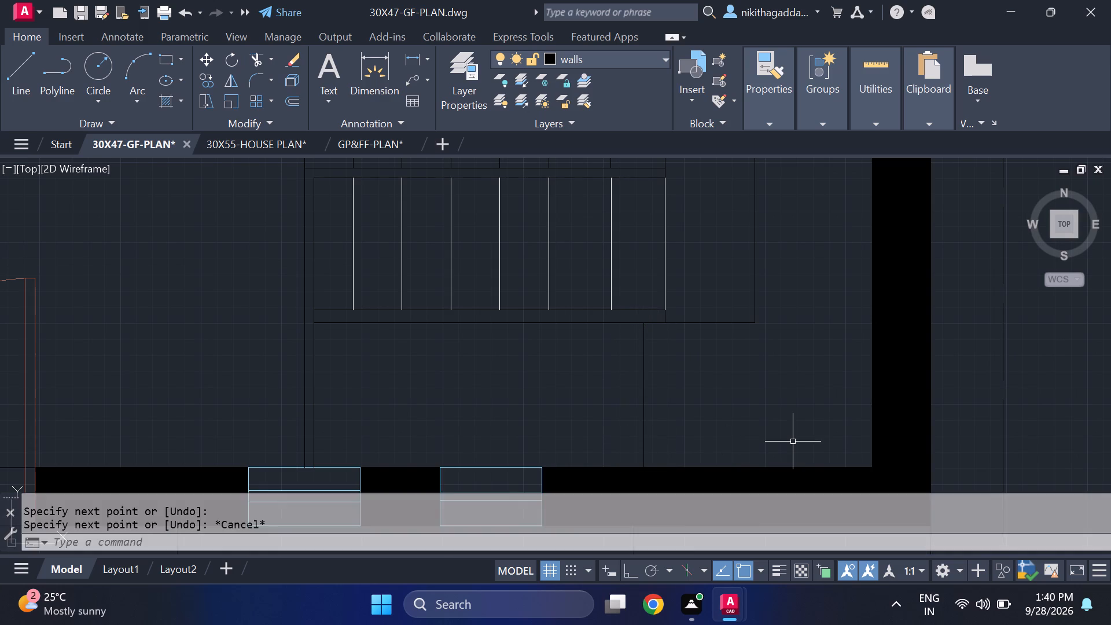
Hatch the enclosed rectangle between the staircase's south edge and the south wall with a solid fill in colour 19,103,52.
scroll(793, 442, "down", 4)
scroll(774, 425, "up", 7)
scroll(774, 440, "down", 4)
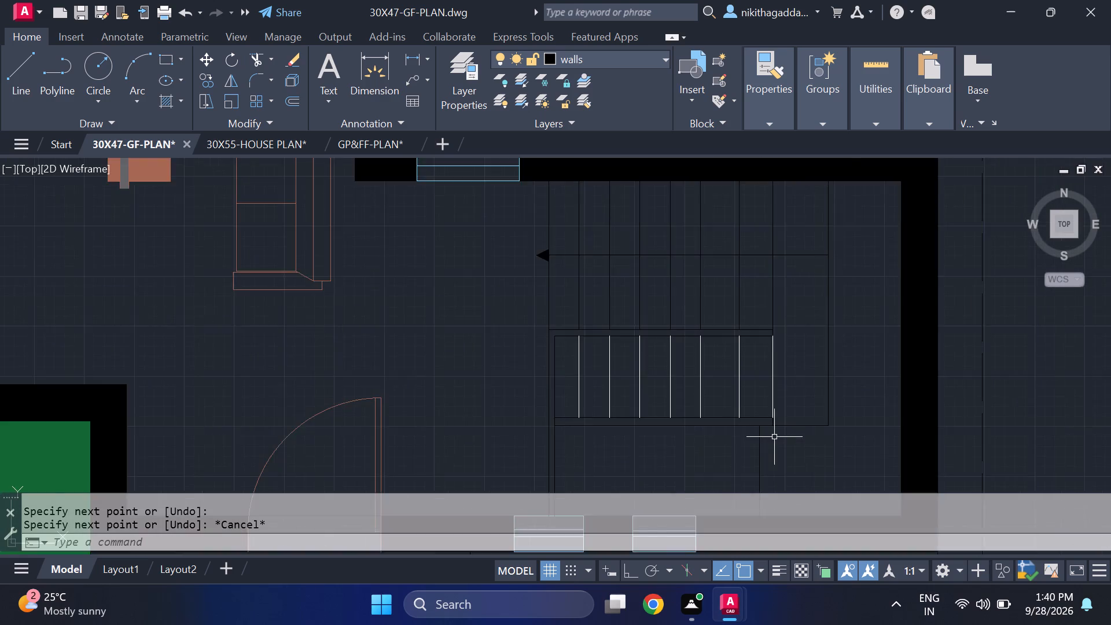
scroll(776, 436, "down", 4)
middle_click_drag(772, 431, 731, 366)
scroll(737, 378, "up", 2)
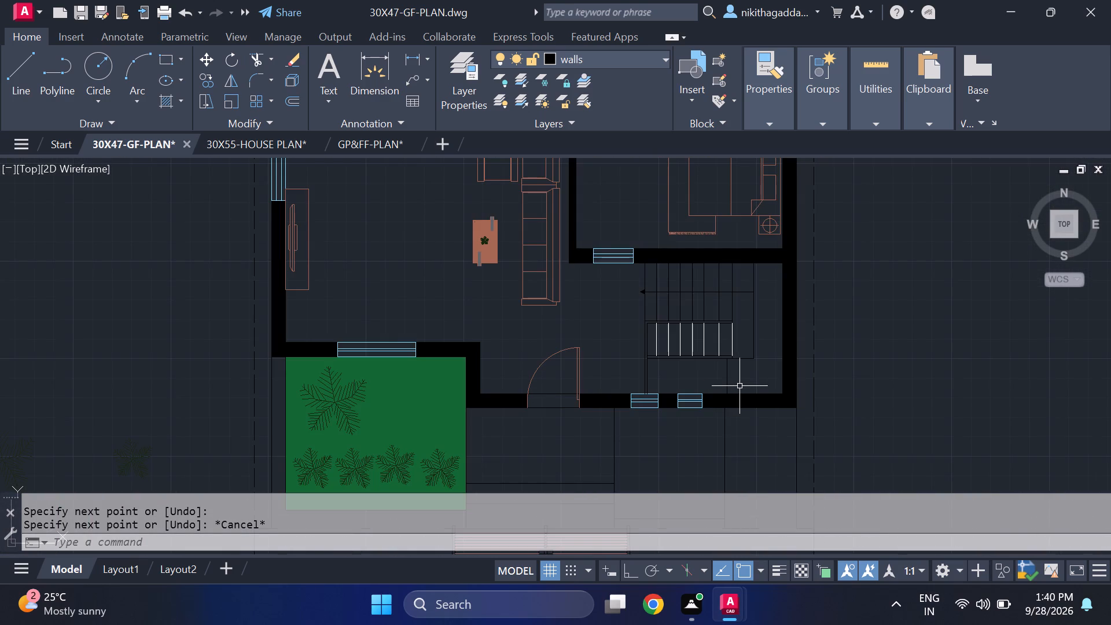
scroll(740, 386, "up", 1)
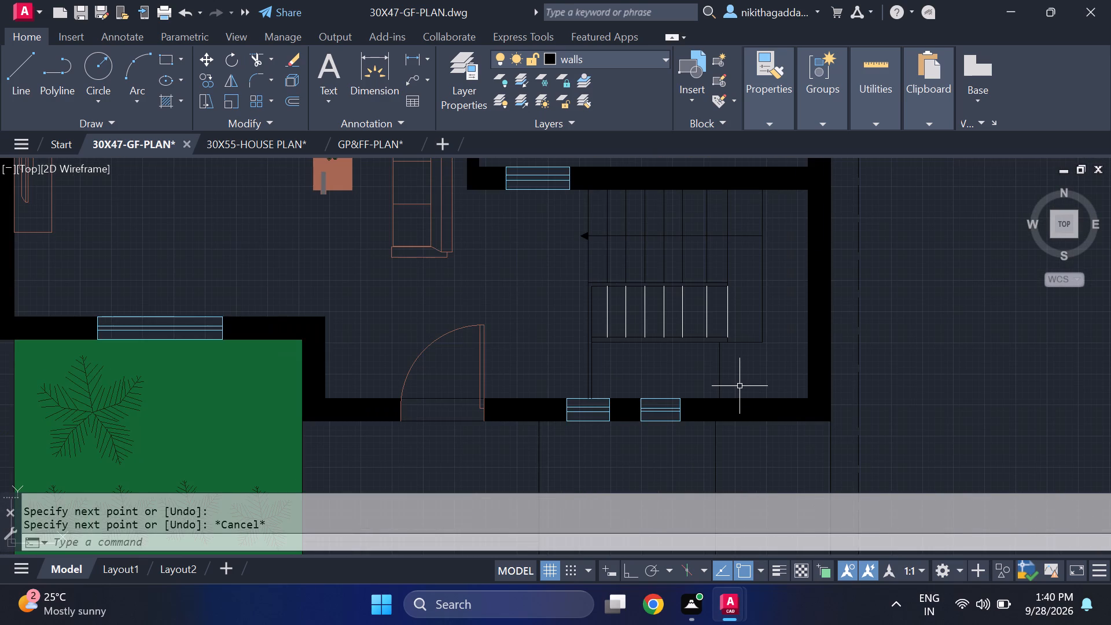
type("hatch")
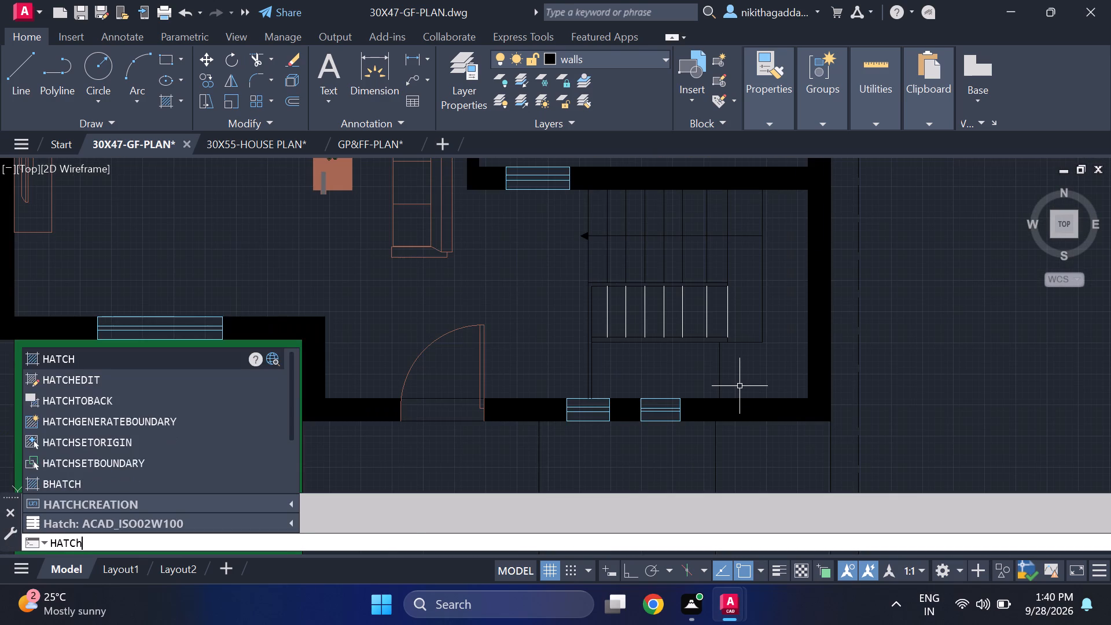
key("Return")
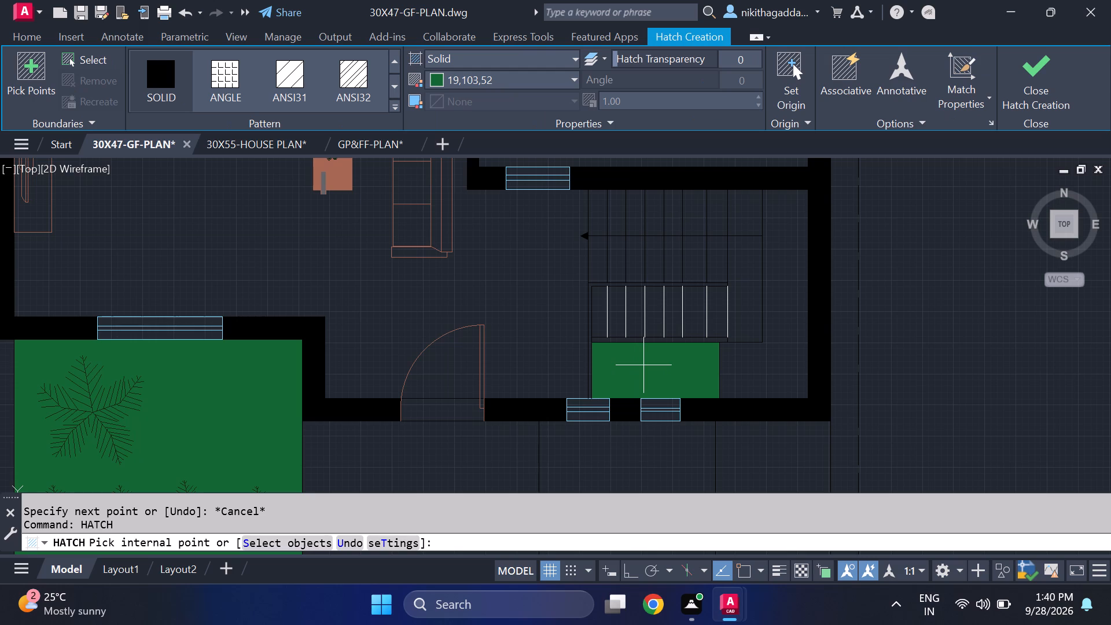
left_click(643, 365)
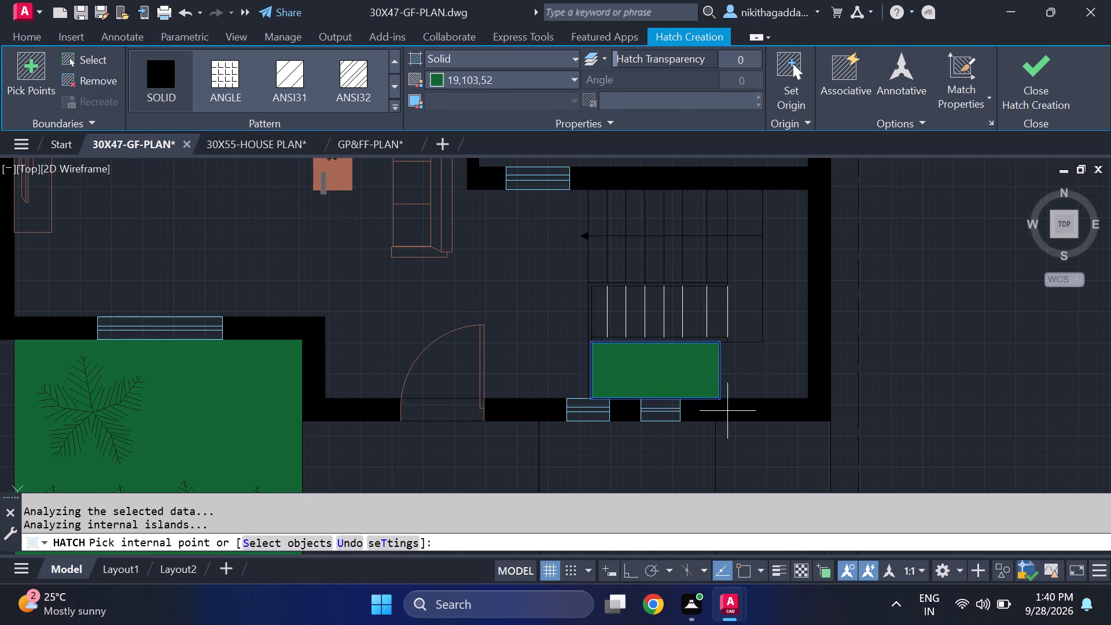
middle_click_drag(775, 464, 715, 339)
middle_click(715, 338)
middle_click(715, 337)
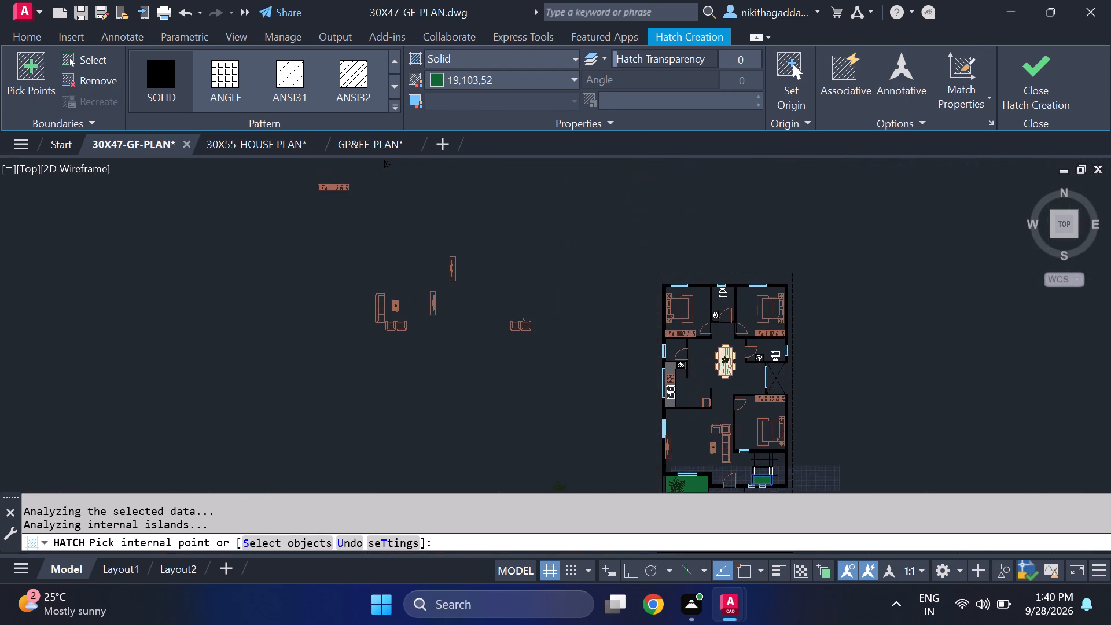
scroll(878, 271, "up", 2)
middle_click_drag(752, 389, 809, 210)
scroll(810, 197, "up", 1)
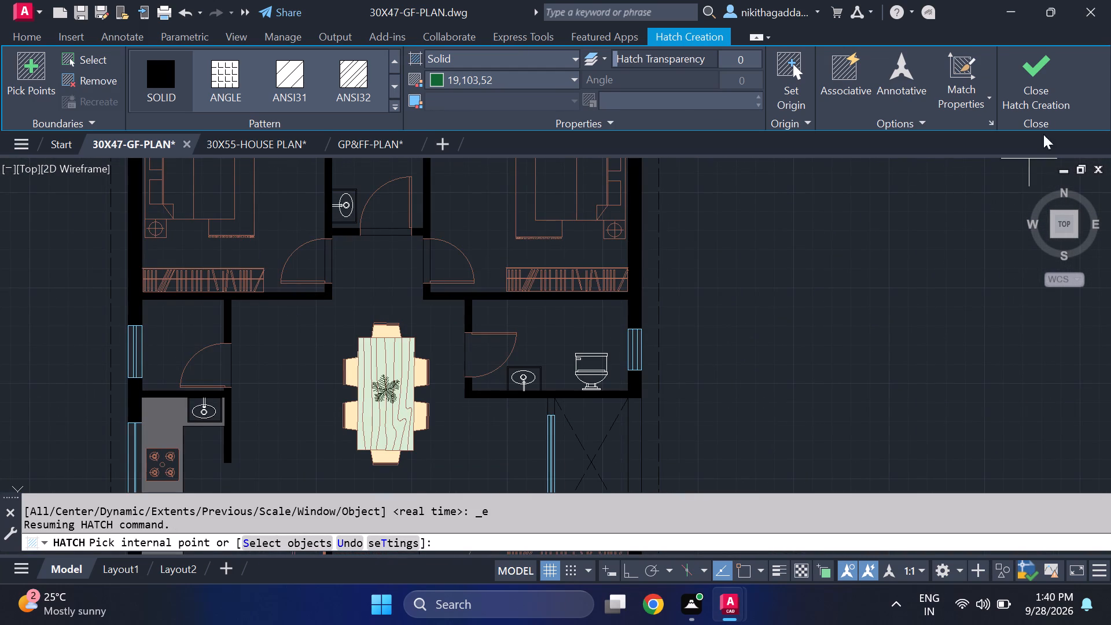
left_click(1028, 91)
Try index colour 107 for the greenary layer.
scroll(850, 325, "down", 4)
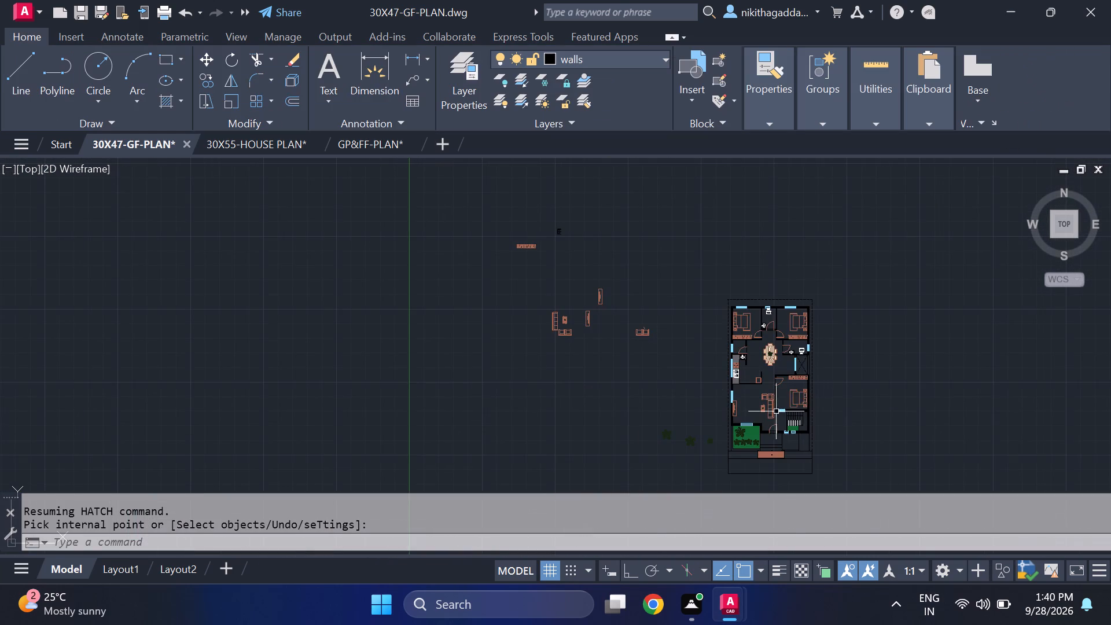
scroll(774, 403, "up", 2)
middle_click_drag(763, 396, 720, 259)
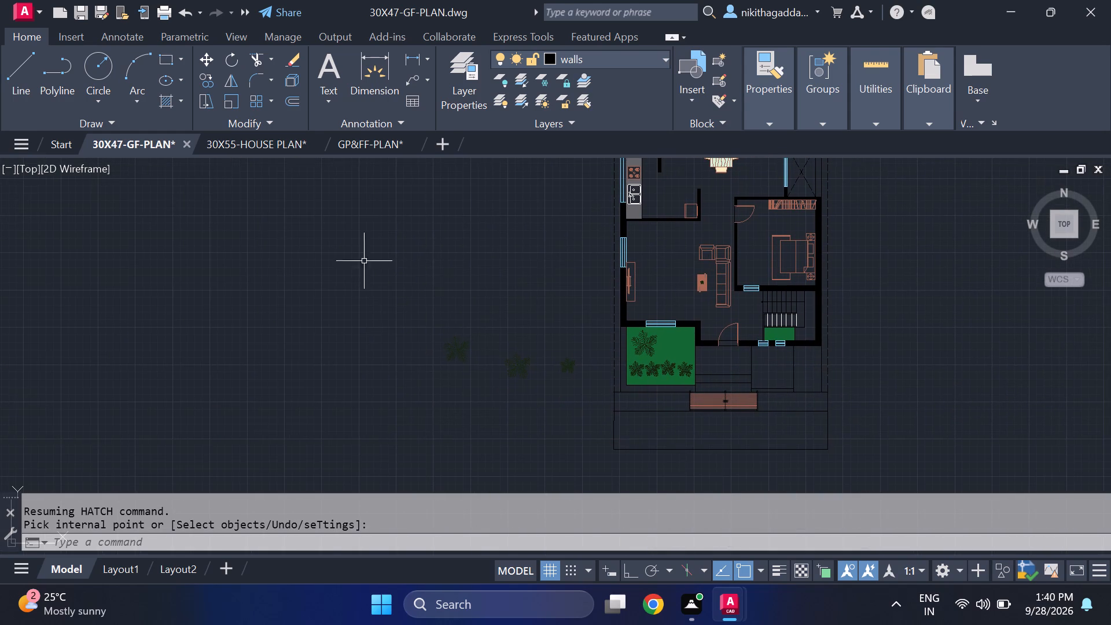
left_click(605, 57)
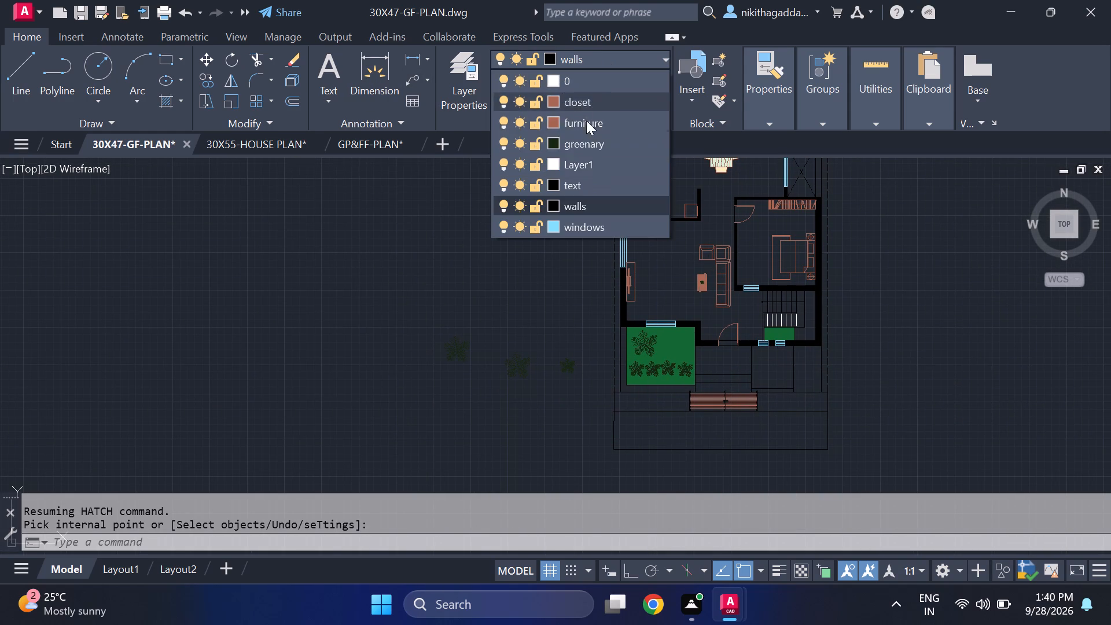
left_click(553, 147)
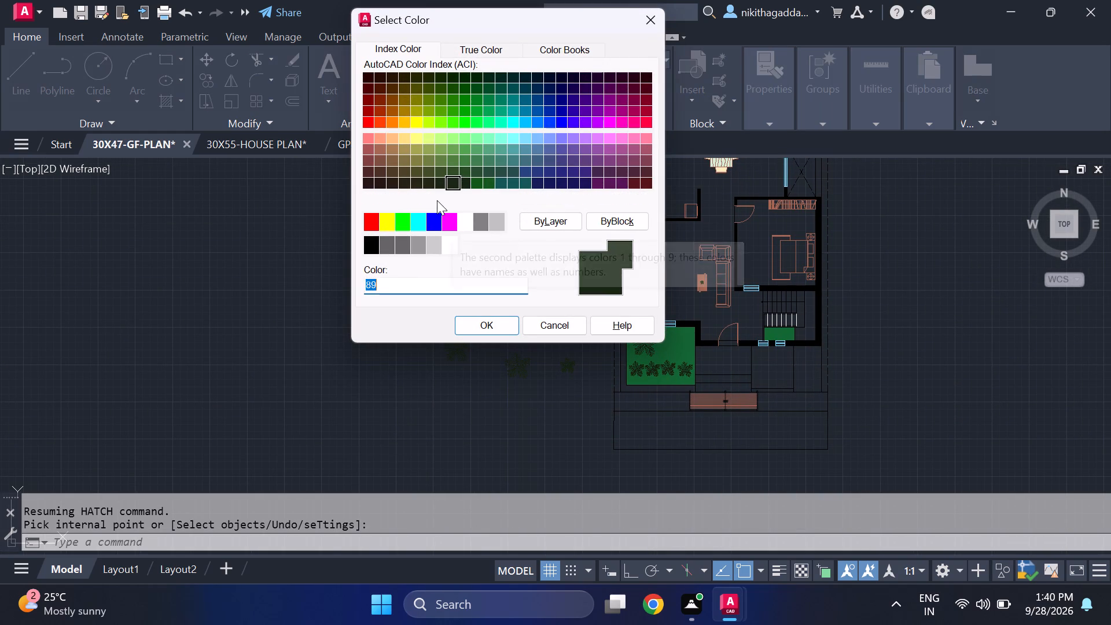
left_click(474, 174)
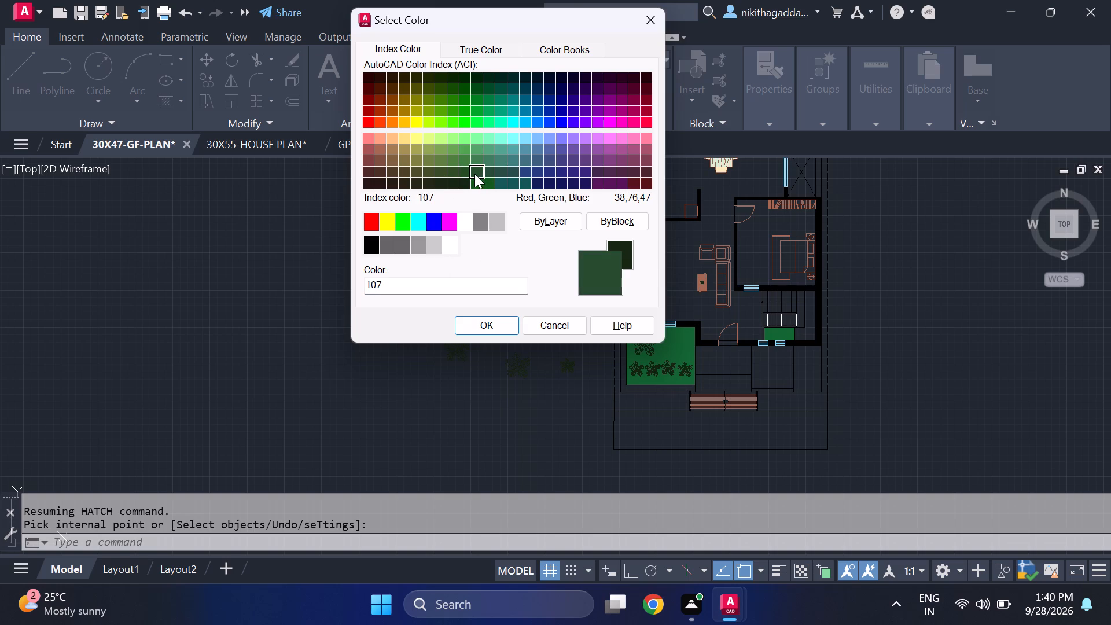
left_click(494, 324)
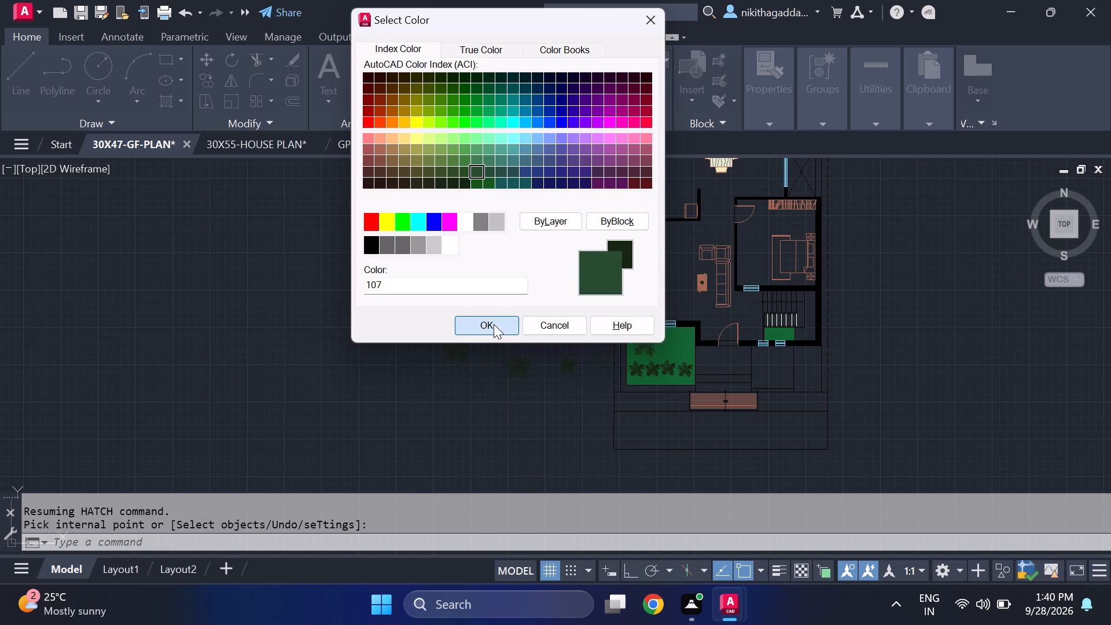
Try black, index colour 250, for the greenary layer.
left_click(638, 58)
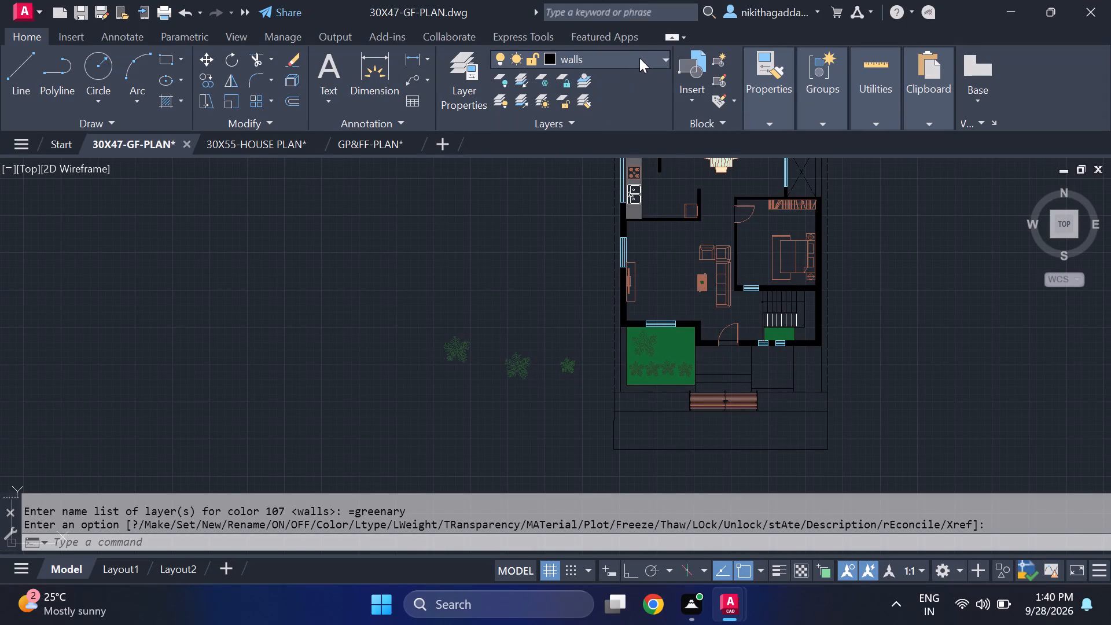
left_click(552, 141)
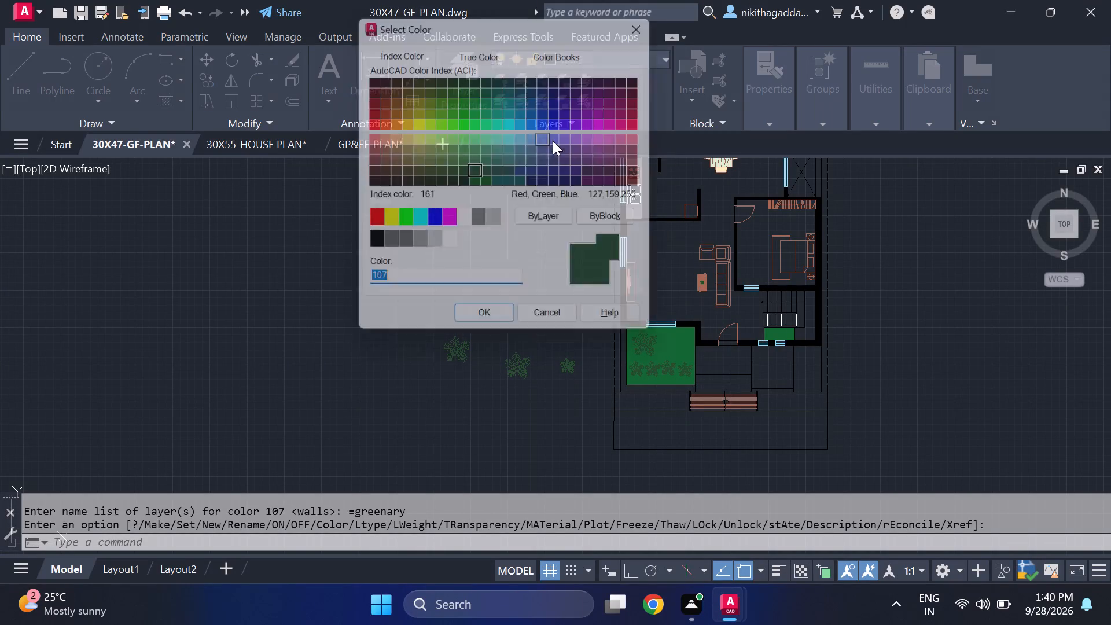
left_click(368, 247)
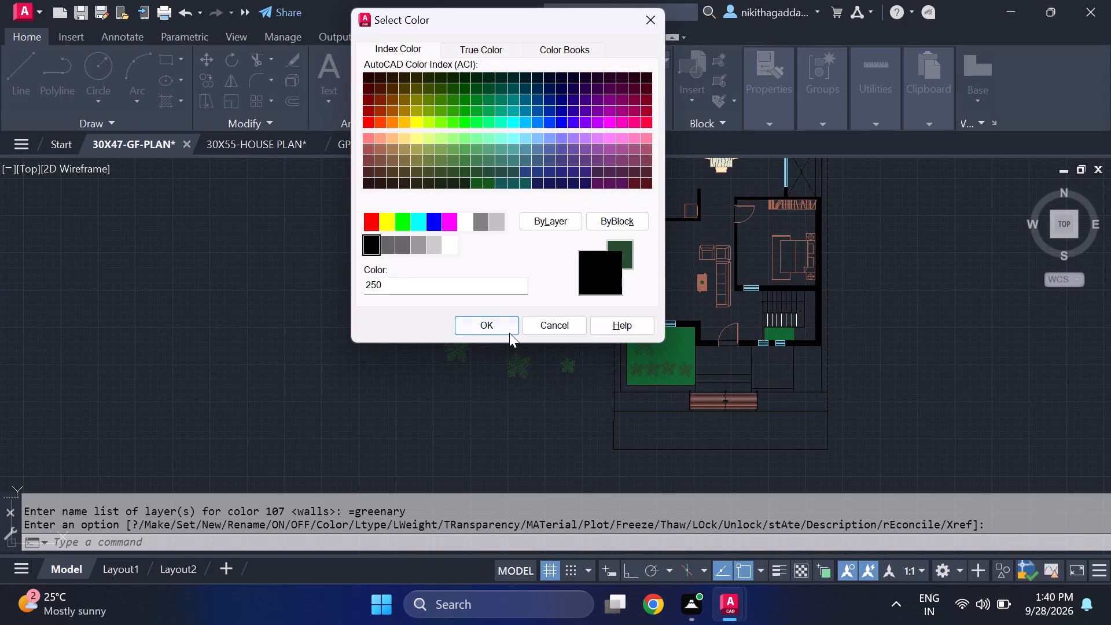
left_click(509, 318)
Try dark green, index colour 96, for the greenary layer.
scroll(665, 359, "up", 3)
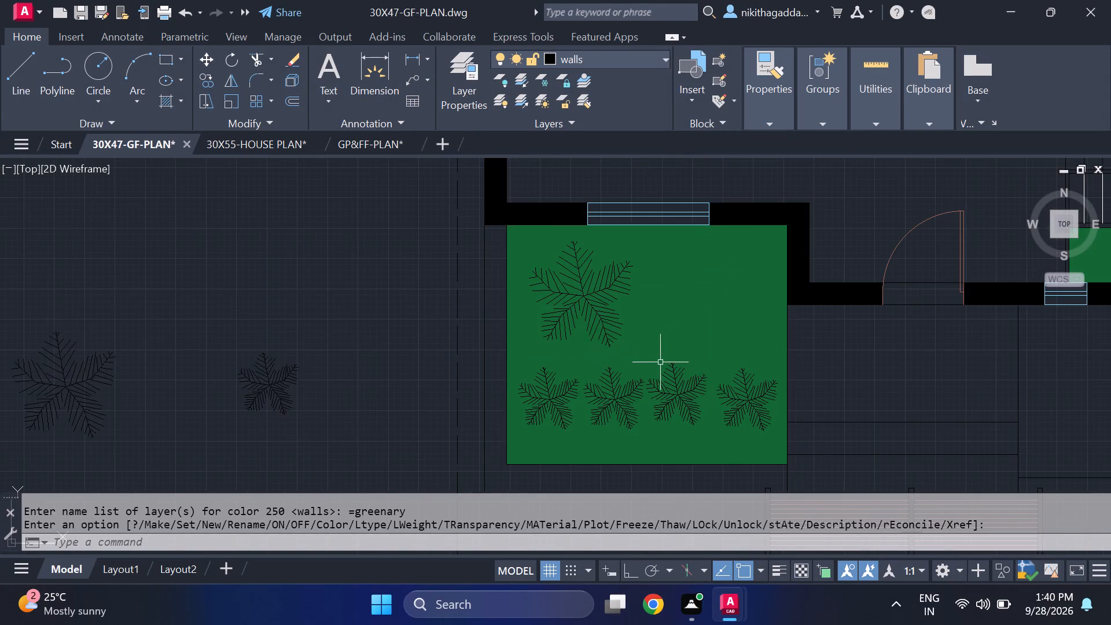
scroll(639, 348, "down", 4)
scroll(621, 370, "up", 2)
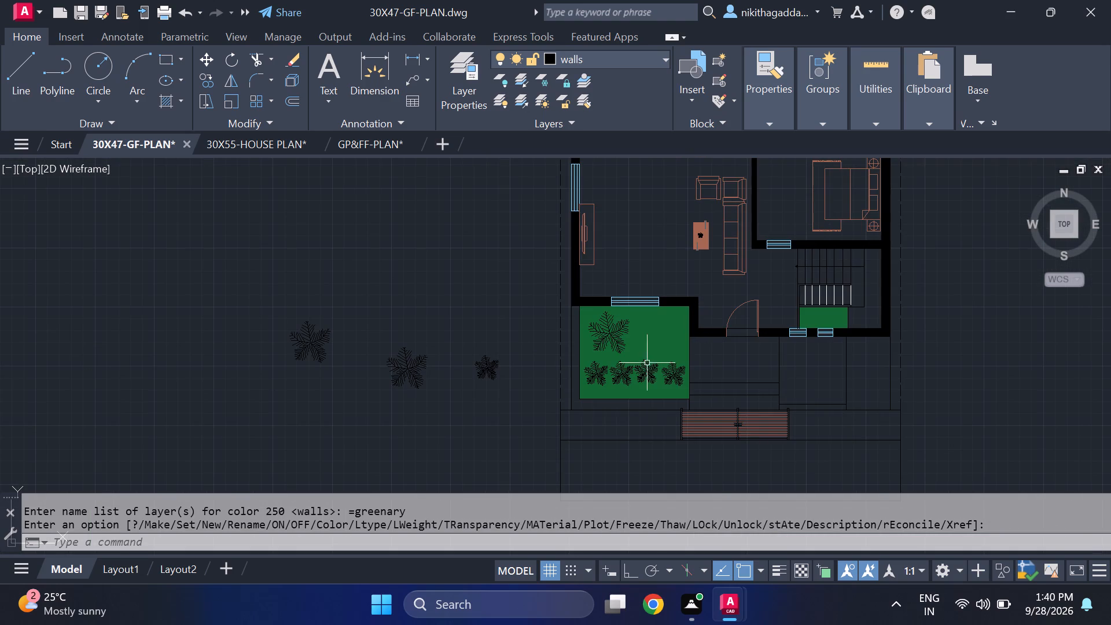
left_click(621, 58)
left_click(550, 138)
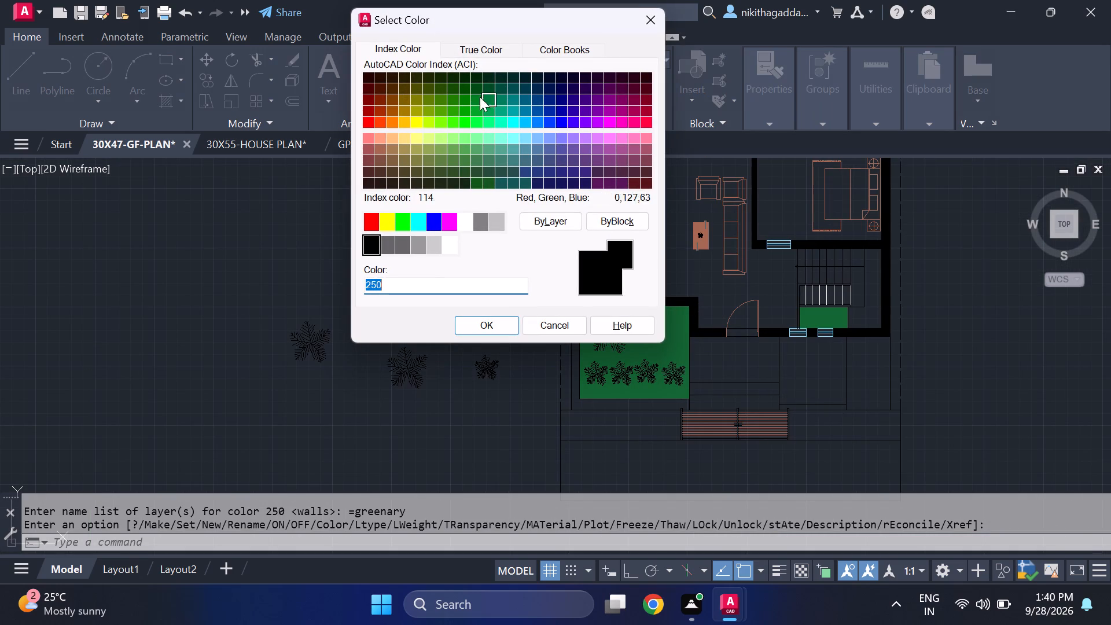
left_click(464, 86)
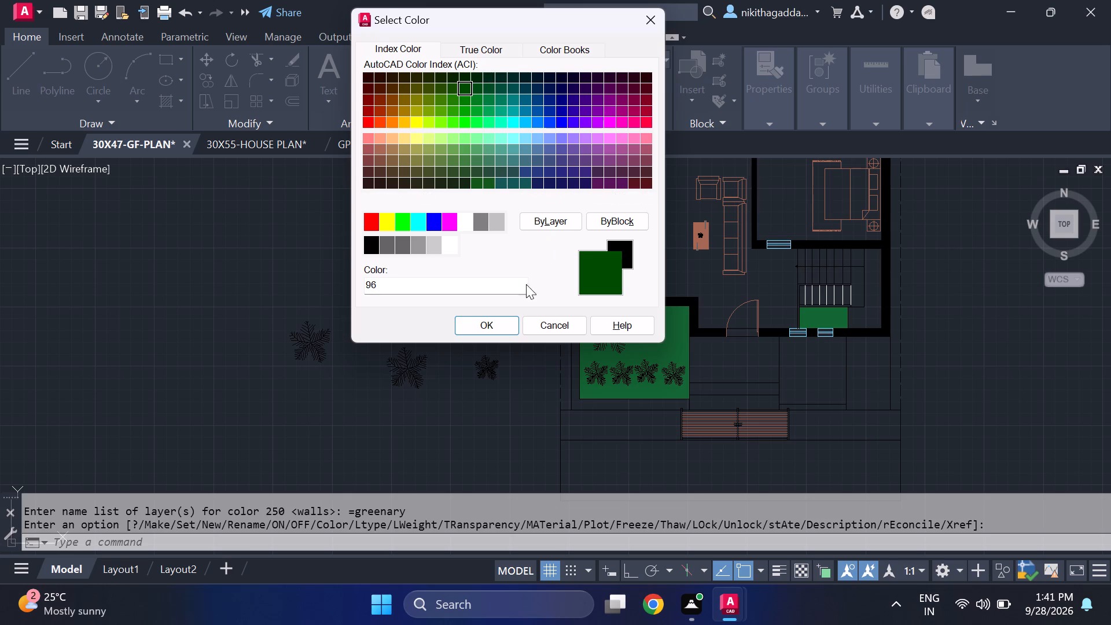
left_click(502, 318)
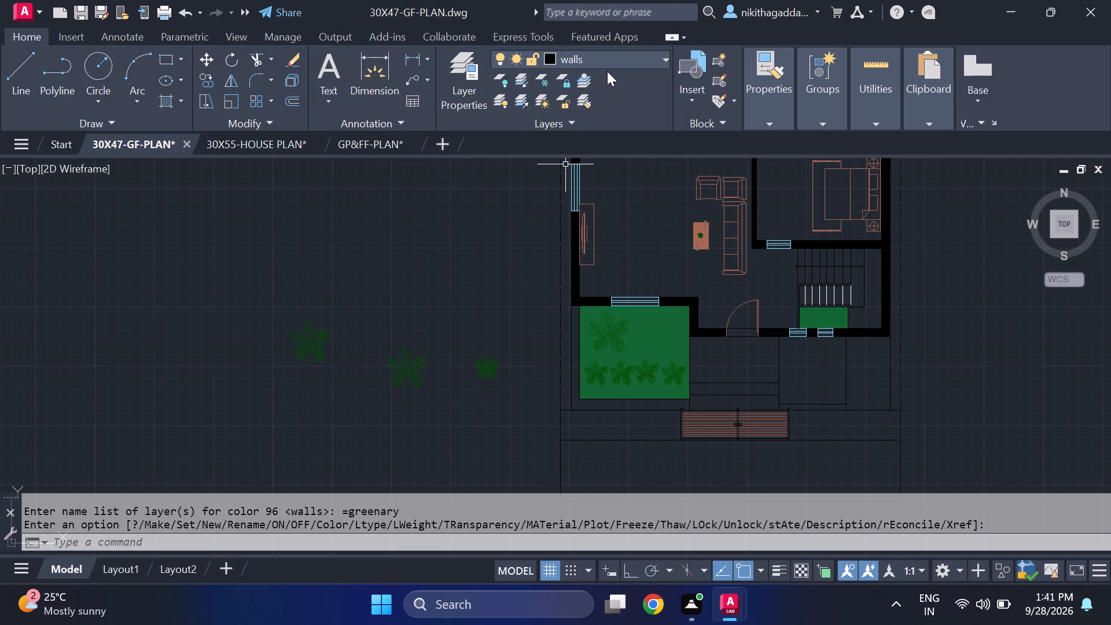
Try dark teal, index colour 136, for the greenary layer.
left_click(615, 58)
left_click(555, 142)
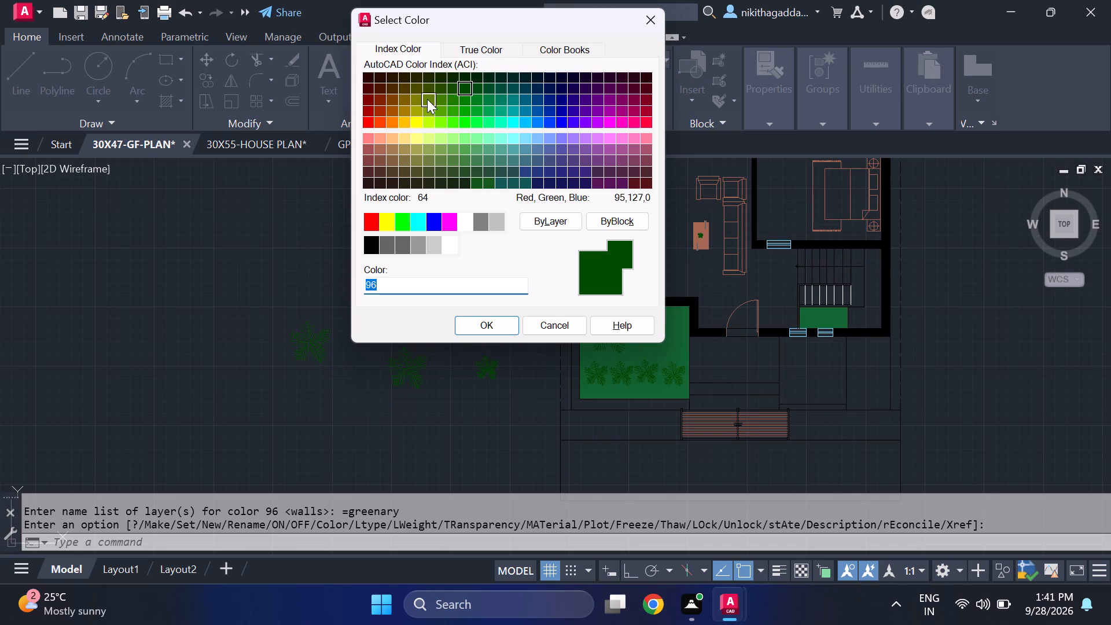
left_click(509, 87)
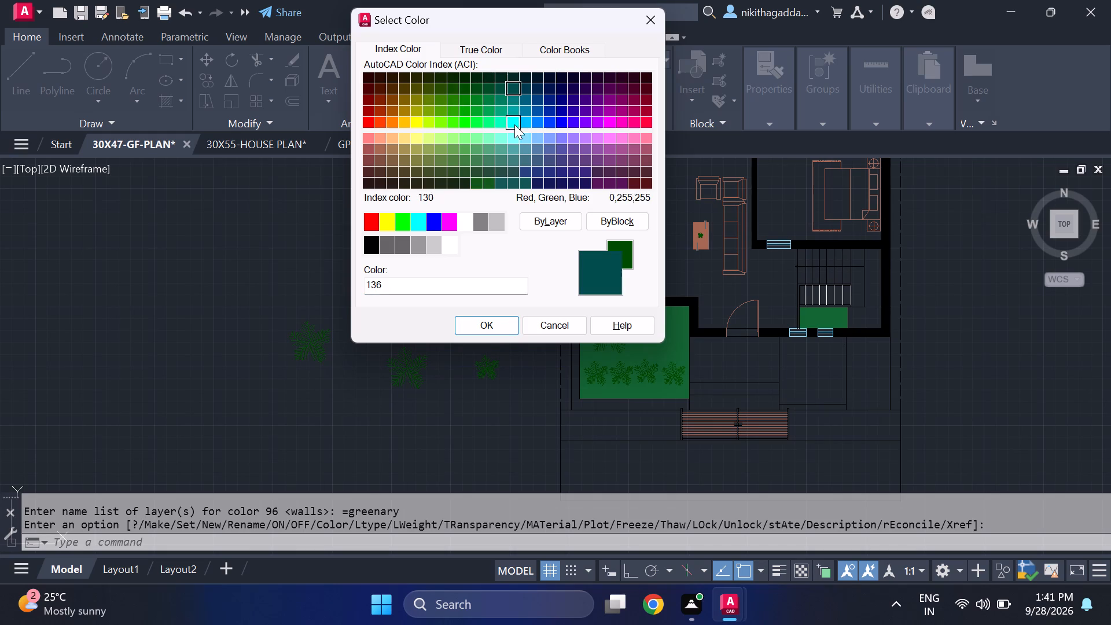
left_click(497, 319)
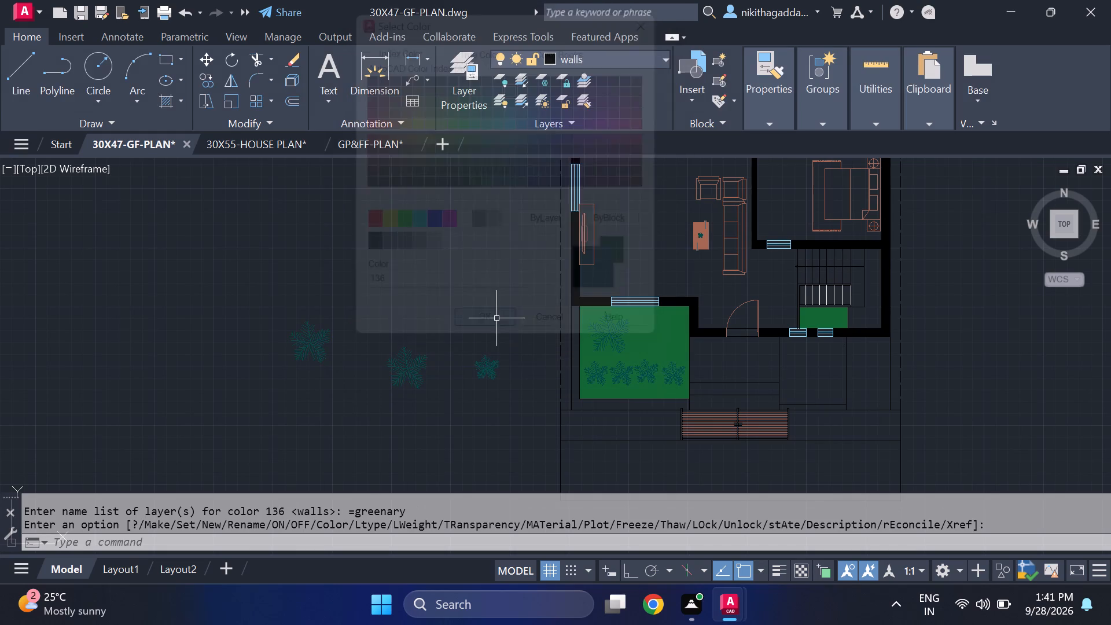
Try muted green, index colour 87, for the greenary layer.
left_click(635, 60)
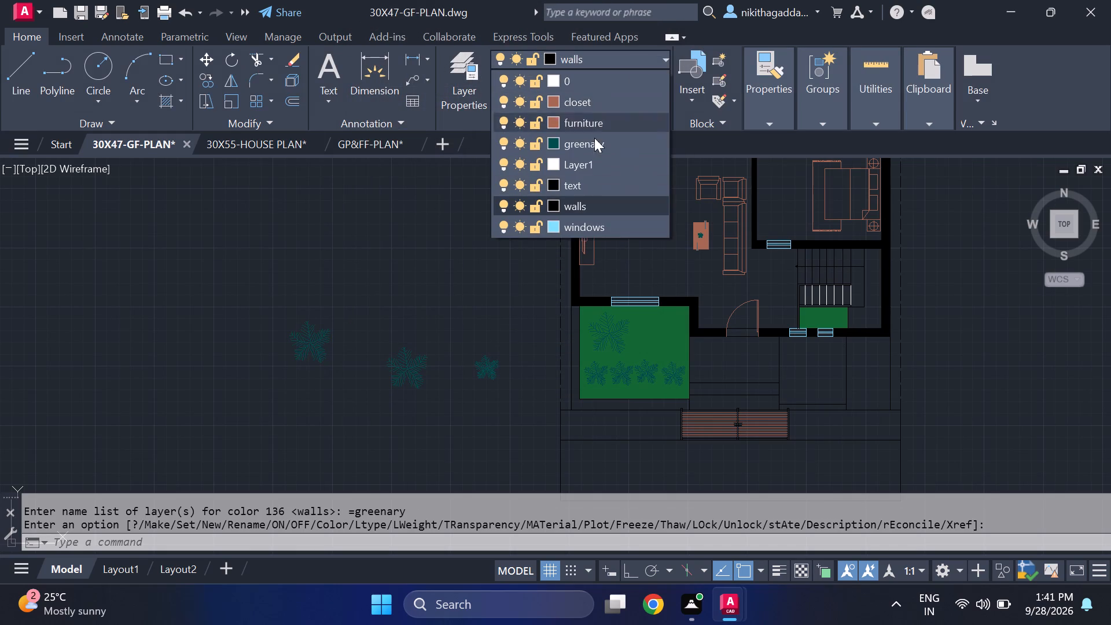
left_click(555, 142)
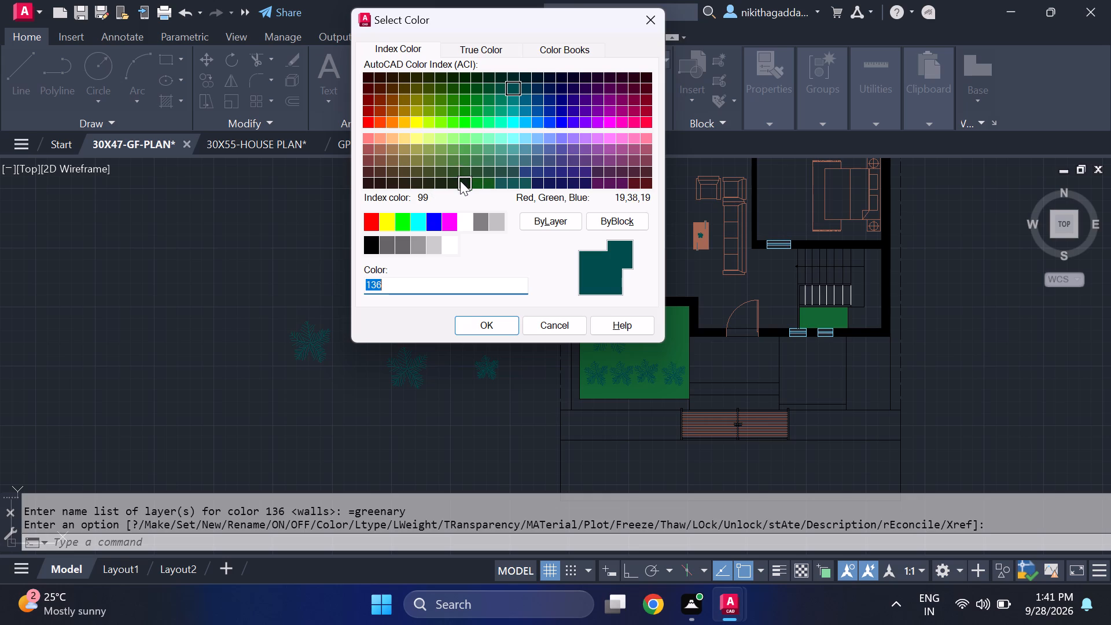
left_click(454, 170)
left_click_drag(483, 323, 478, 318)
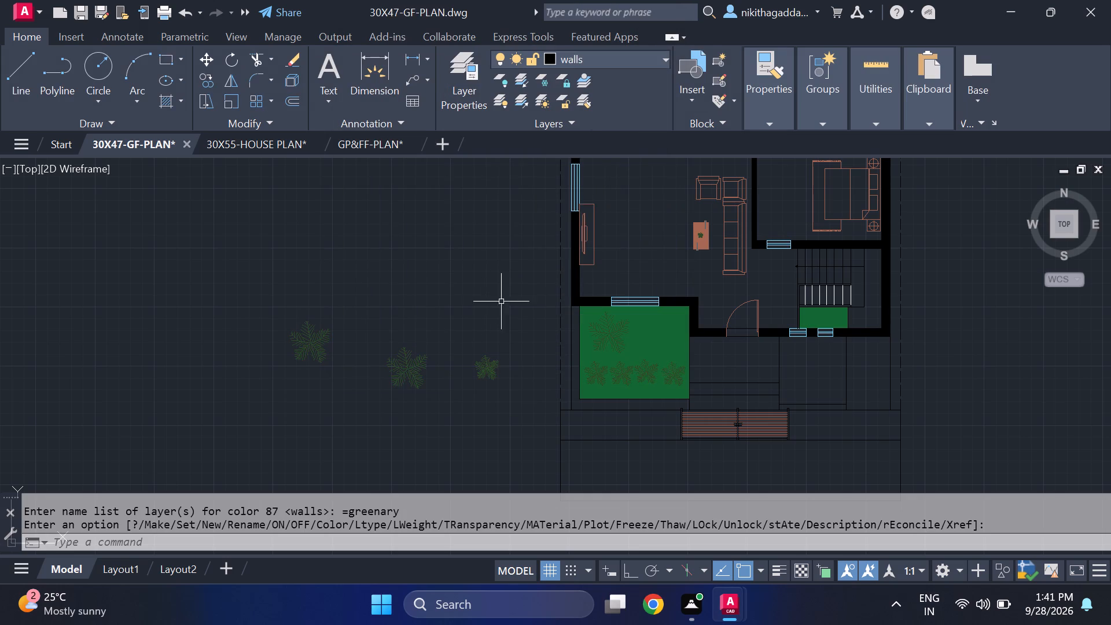
Set the greenary layer's colour to the very dark green index colour 79.
scroll(655, 392, "up", 1)
scroll(617, 362, "down", 4)
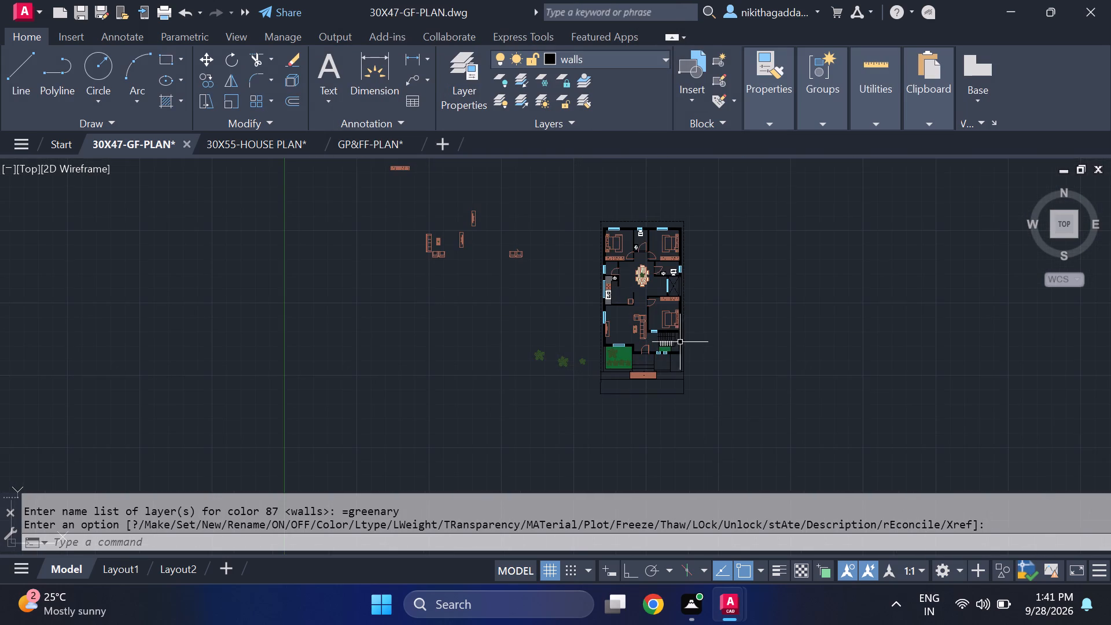
scroll(671, 345, "up", 2)
left_click(610, 62)
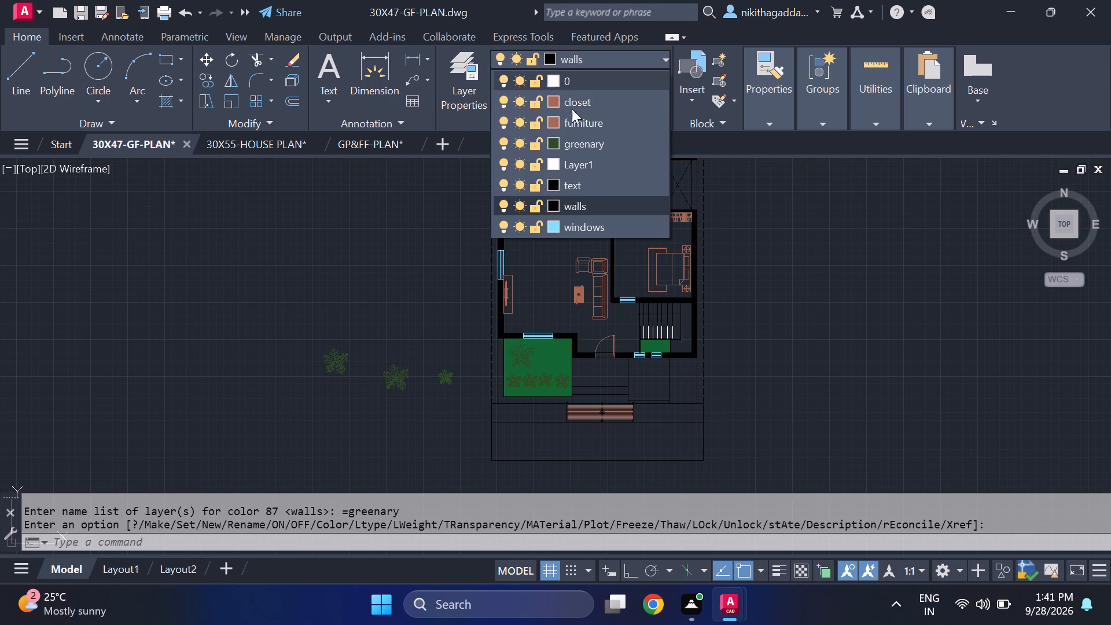
left_click(554, 141)
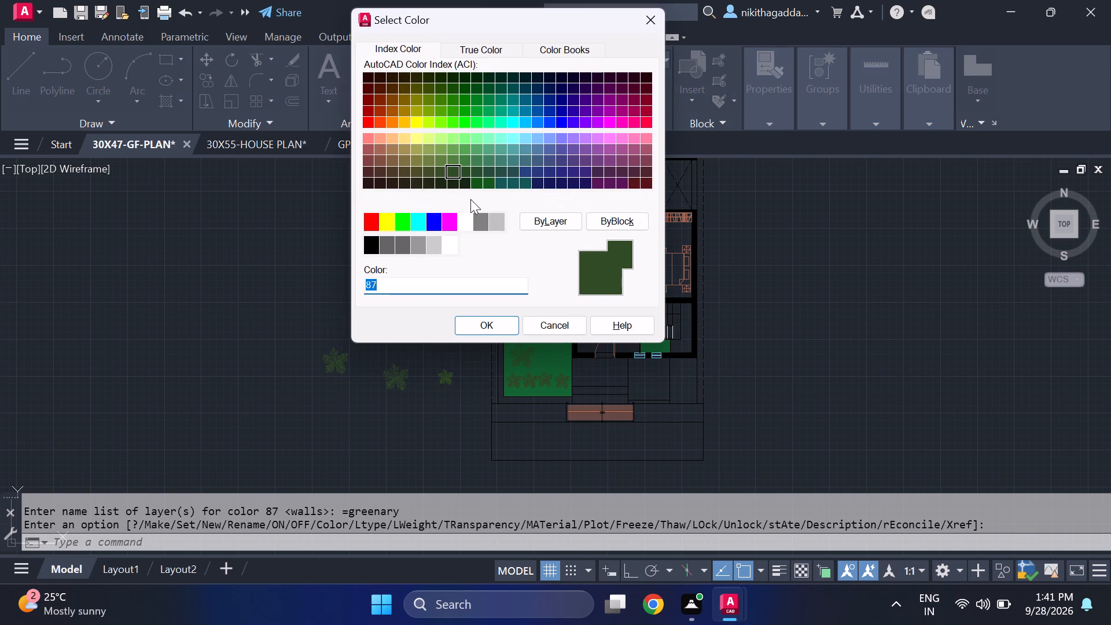
left_click(440, 167)
left_click(444, 185)
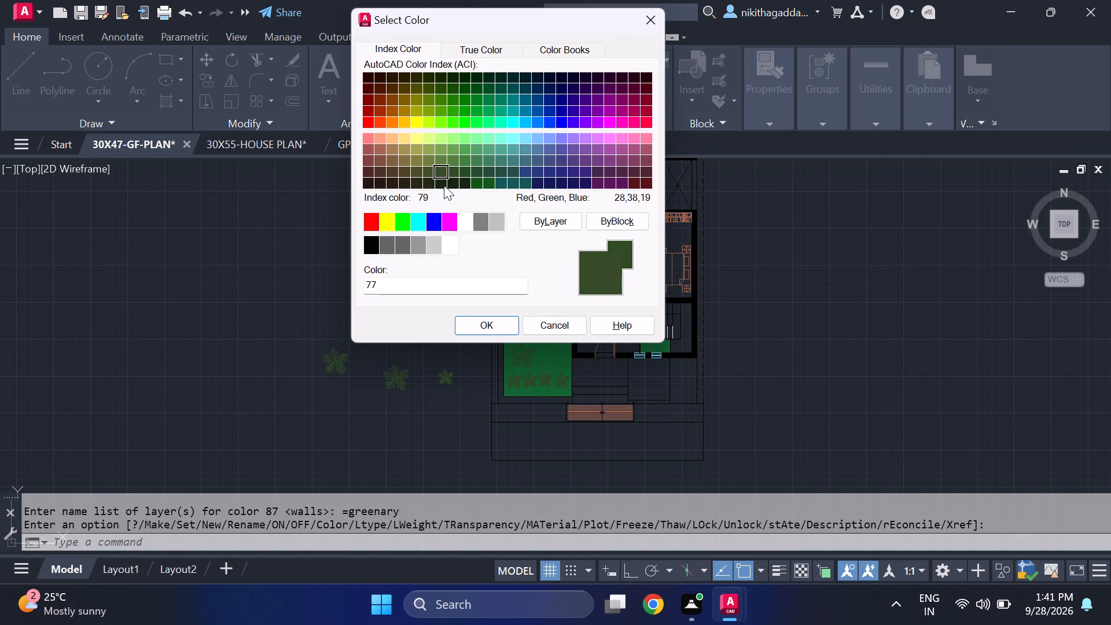
left_click(487, 321)
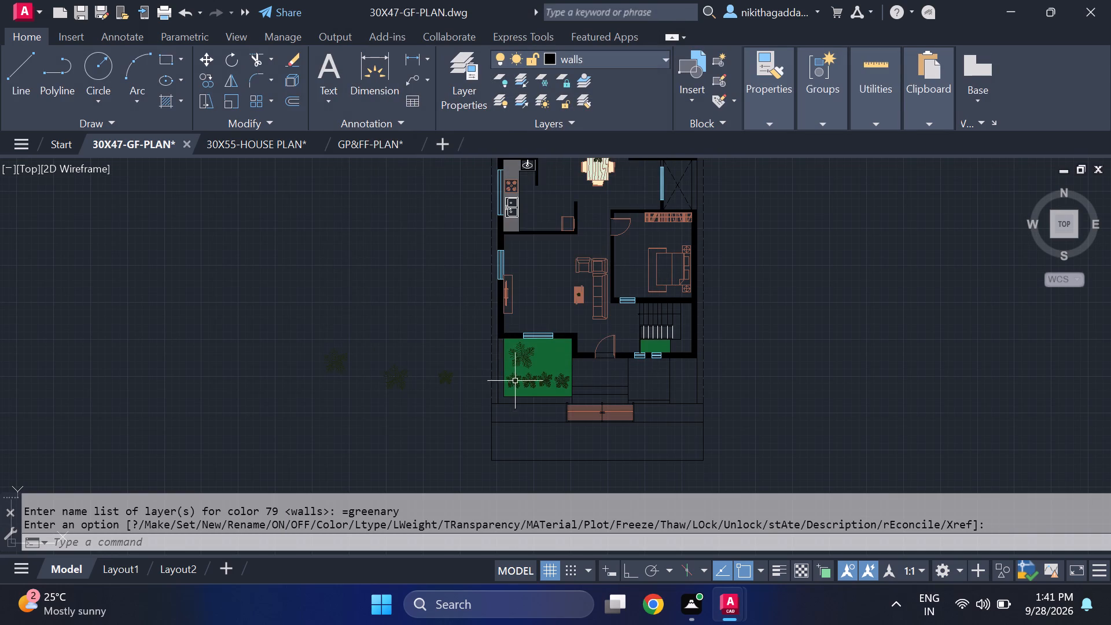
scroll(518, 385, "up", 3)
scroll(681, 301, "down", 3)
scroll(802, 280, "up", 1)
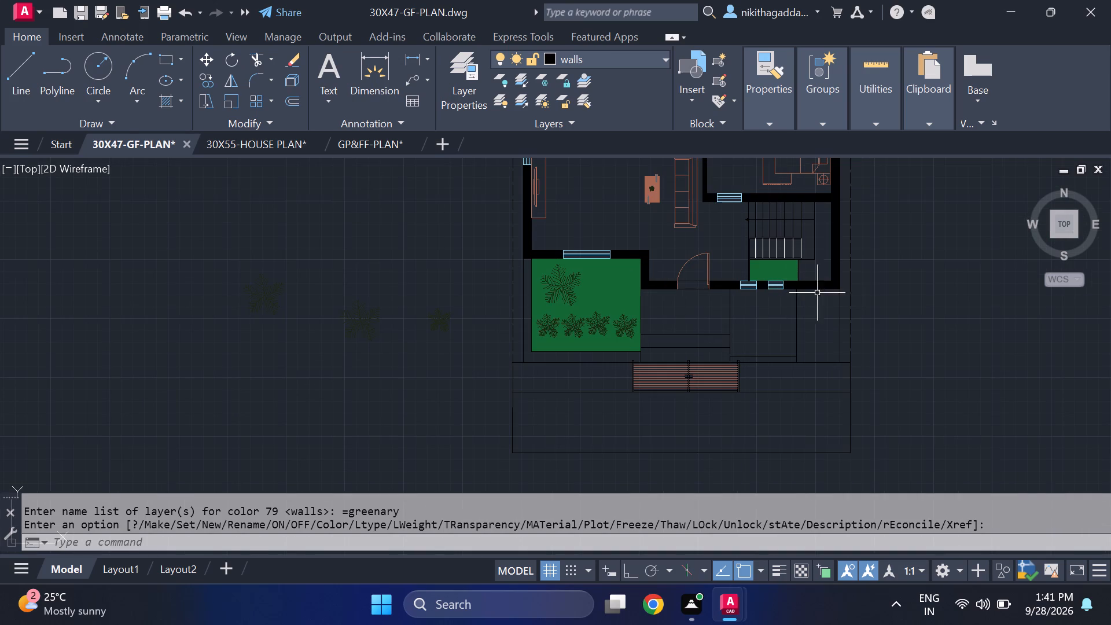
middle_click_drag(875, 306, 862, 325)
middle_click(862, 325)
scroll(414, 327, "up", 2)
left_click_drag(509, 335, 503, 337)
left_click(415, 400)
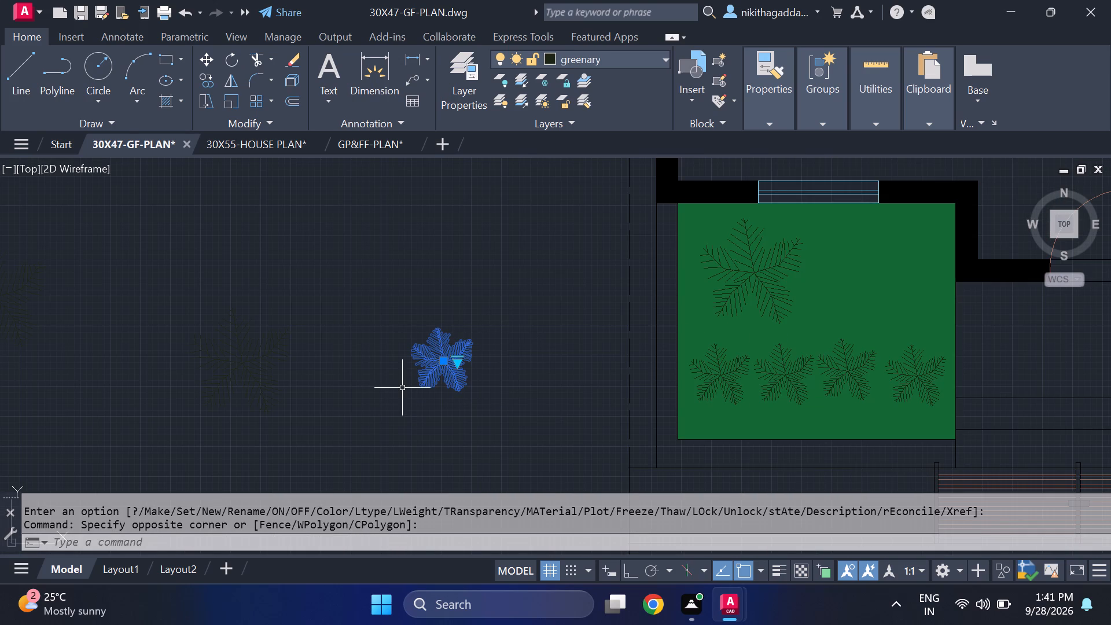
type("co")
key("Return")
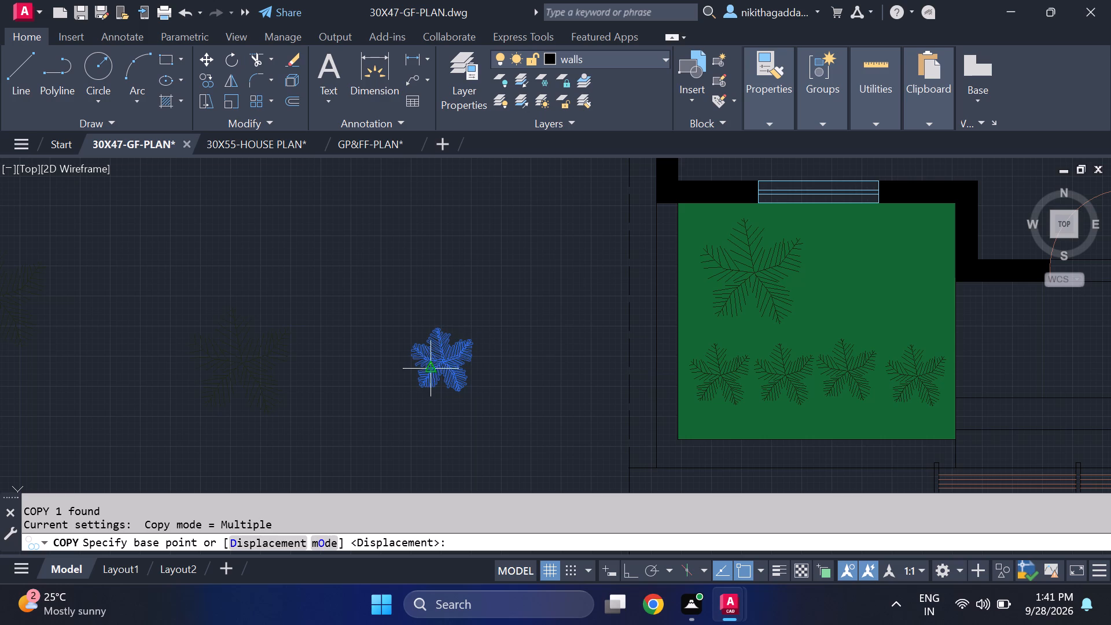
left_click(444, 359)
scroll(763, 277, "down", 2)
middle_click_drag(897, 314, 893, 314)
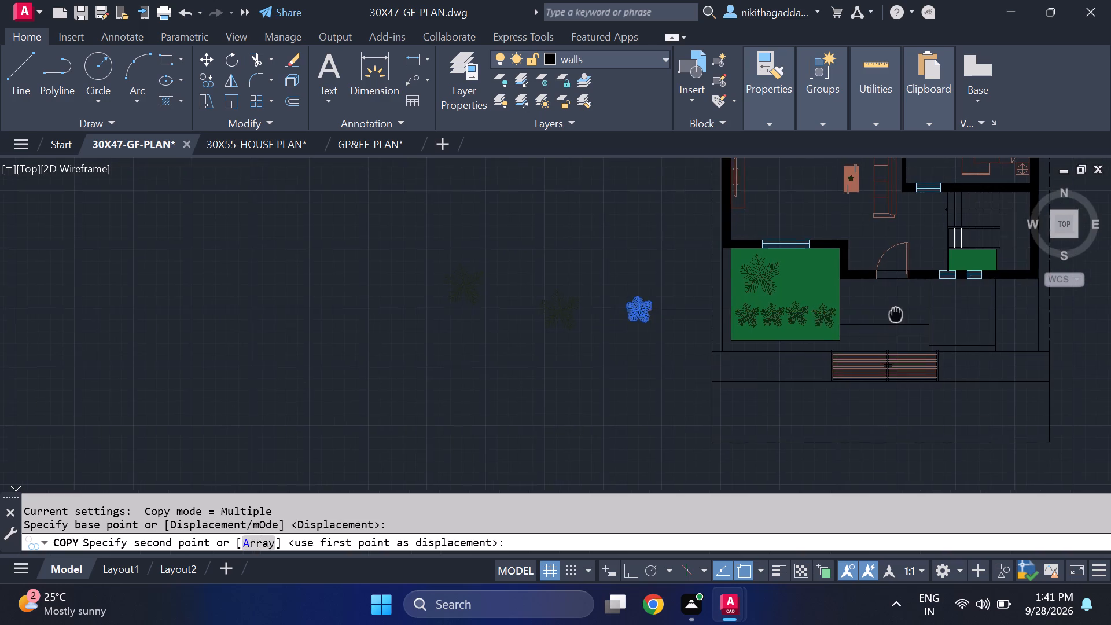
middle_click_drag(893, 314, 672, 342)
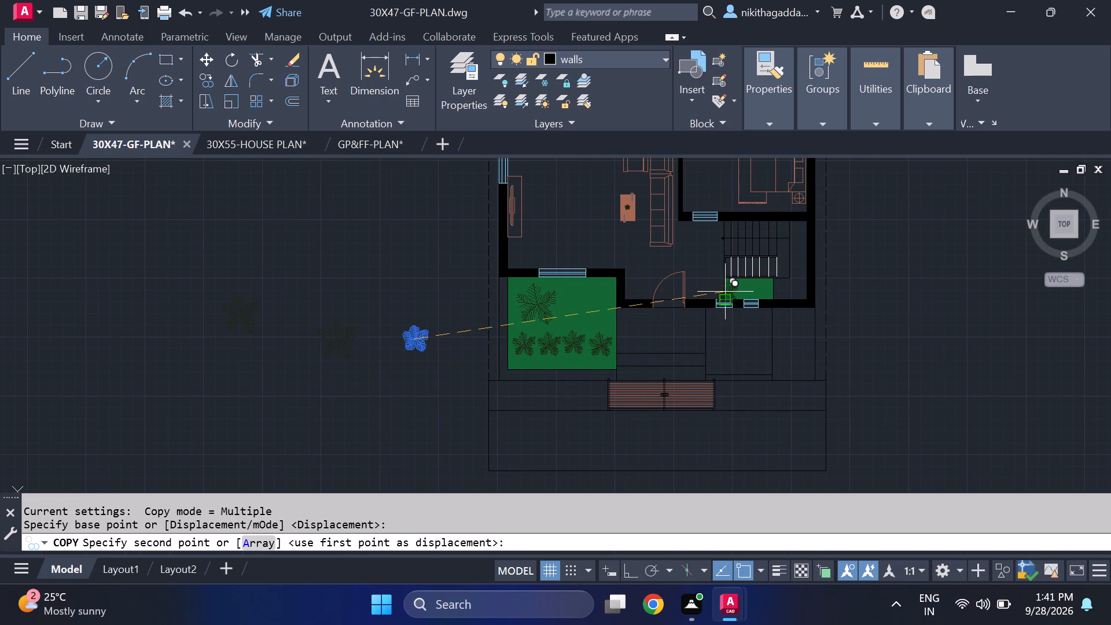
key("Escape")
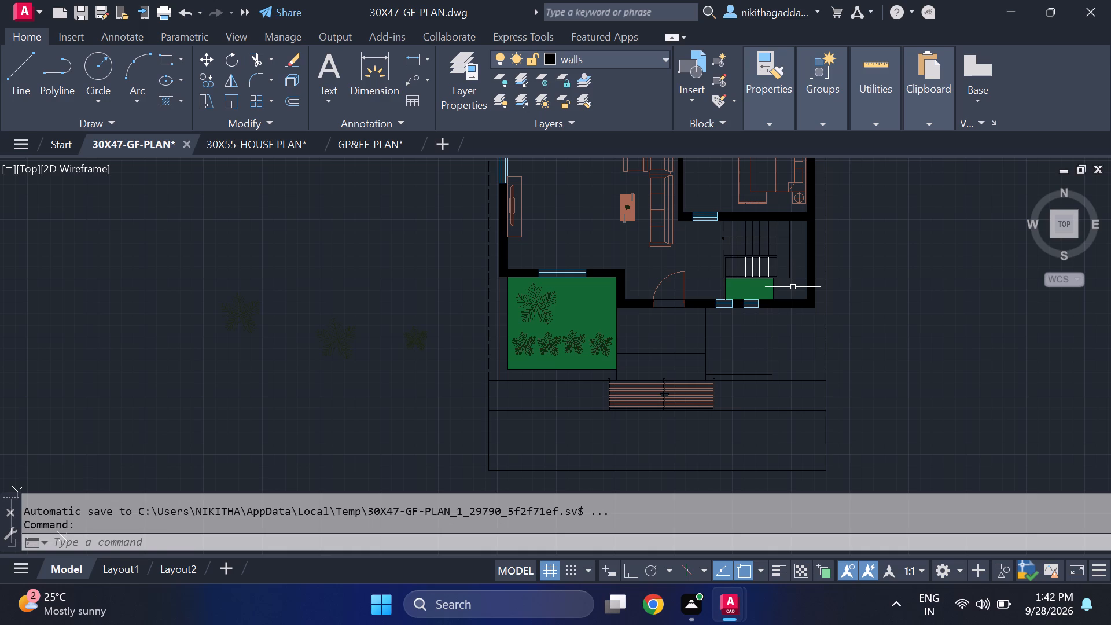
Open the drawing 20'X30'-HOUSE PLAN from Documents and show it in model space.
left_click(25, 145)
left_click(83, 333)
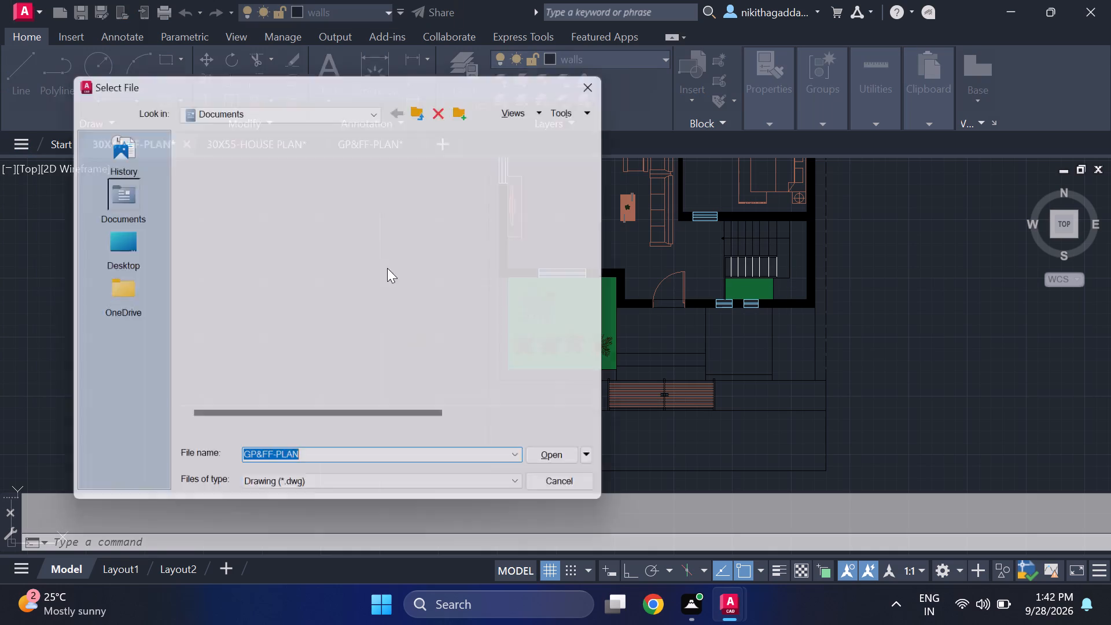
scroll(245, 314, "down", 1)
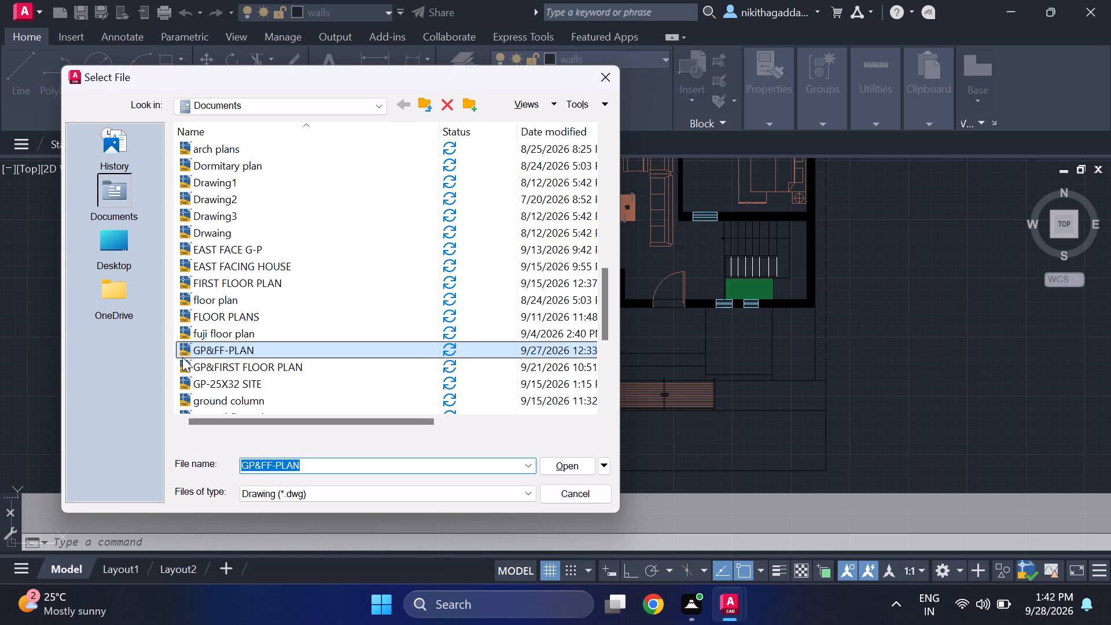
scroll(242, 368, "down", 1)
scroll(258, 344, "up", 4)
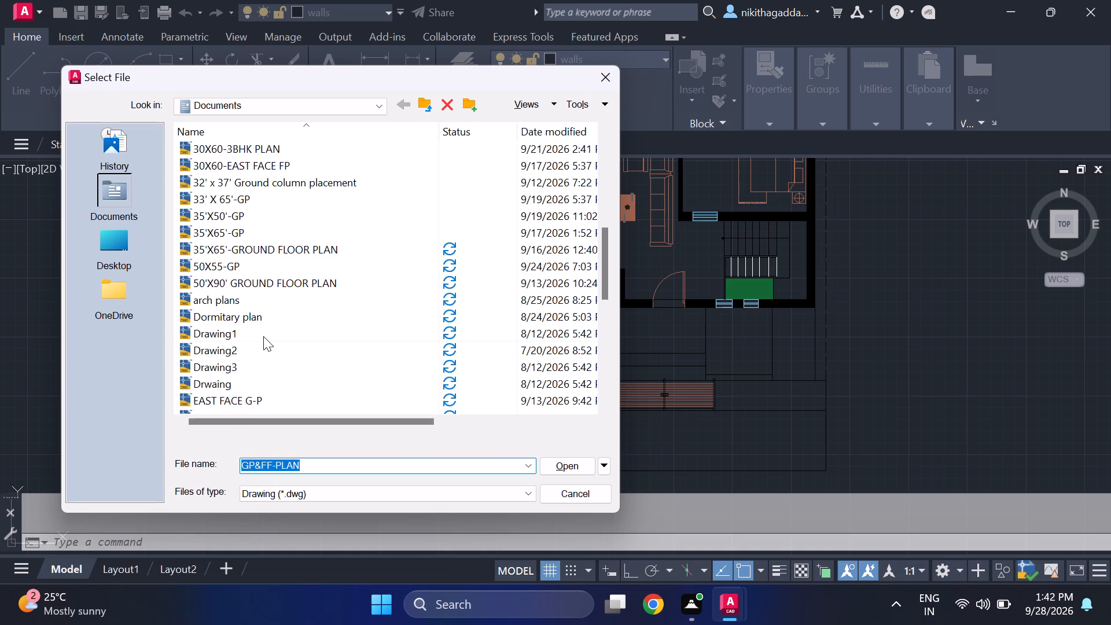
scroll(278, 215, "up", 4)
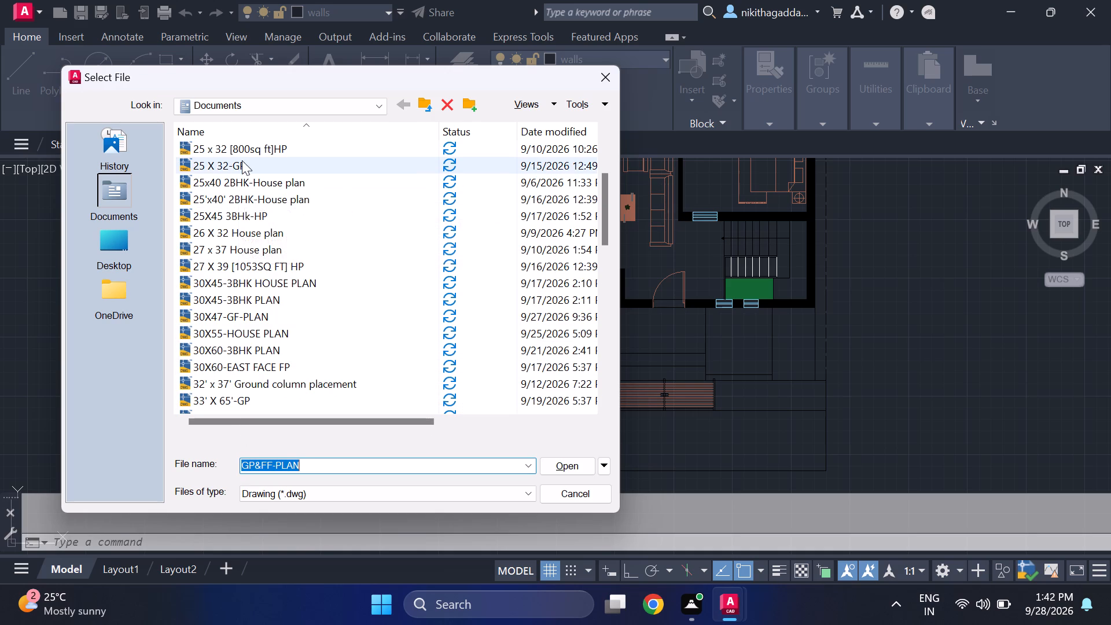
scroll(242, 278, "up", 3)
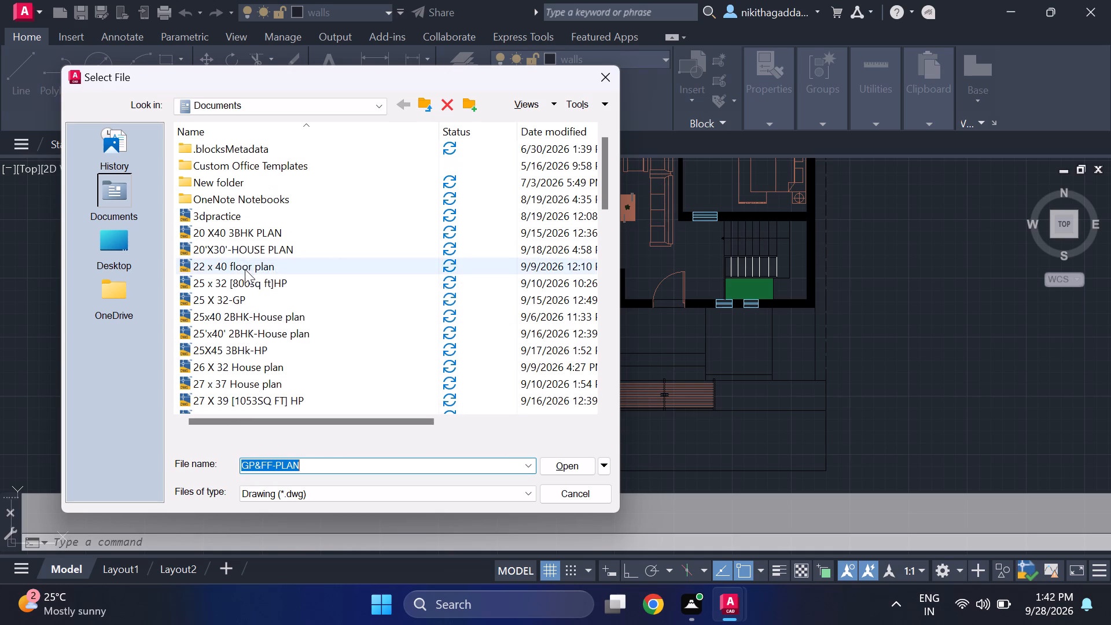
left_click(245, 250)
left_click(558, 468)
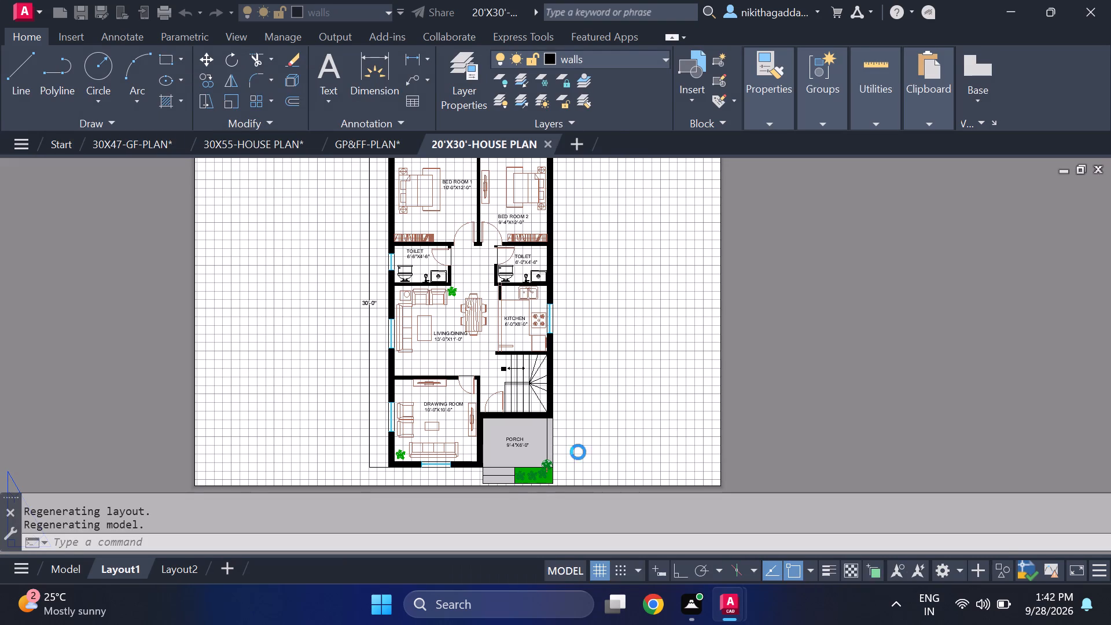
left_click(65, 565)
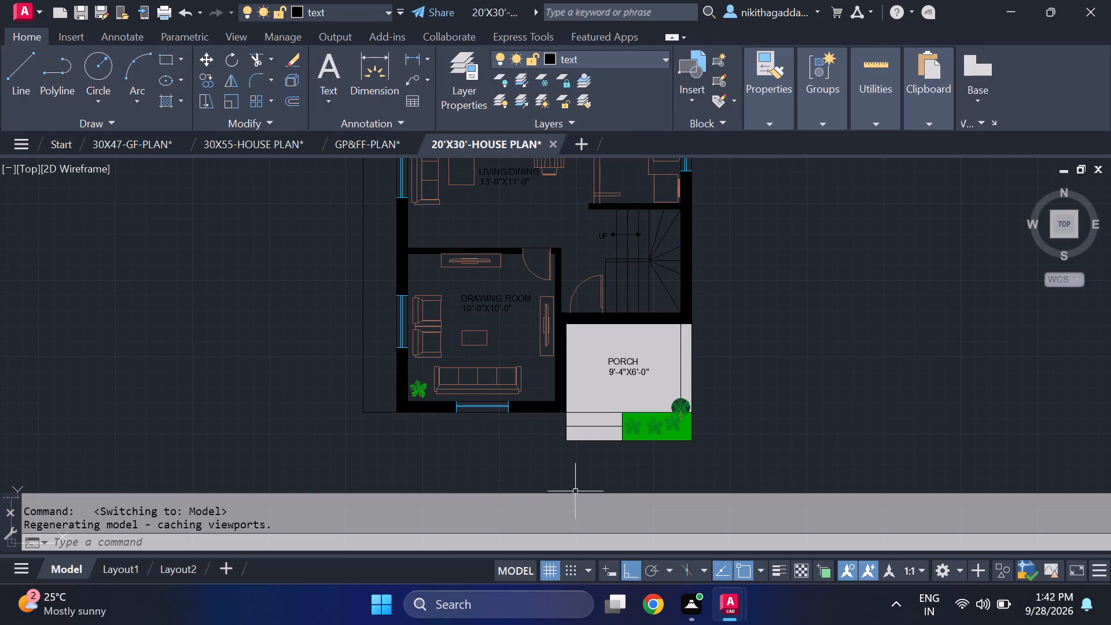
Check which layers the green hatch and the middle small tree in front of the porch are on.
scroll(662, 440, "up", 3)
left_click(665, 433)
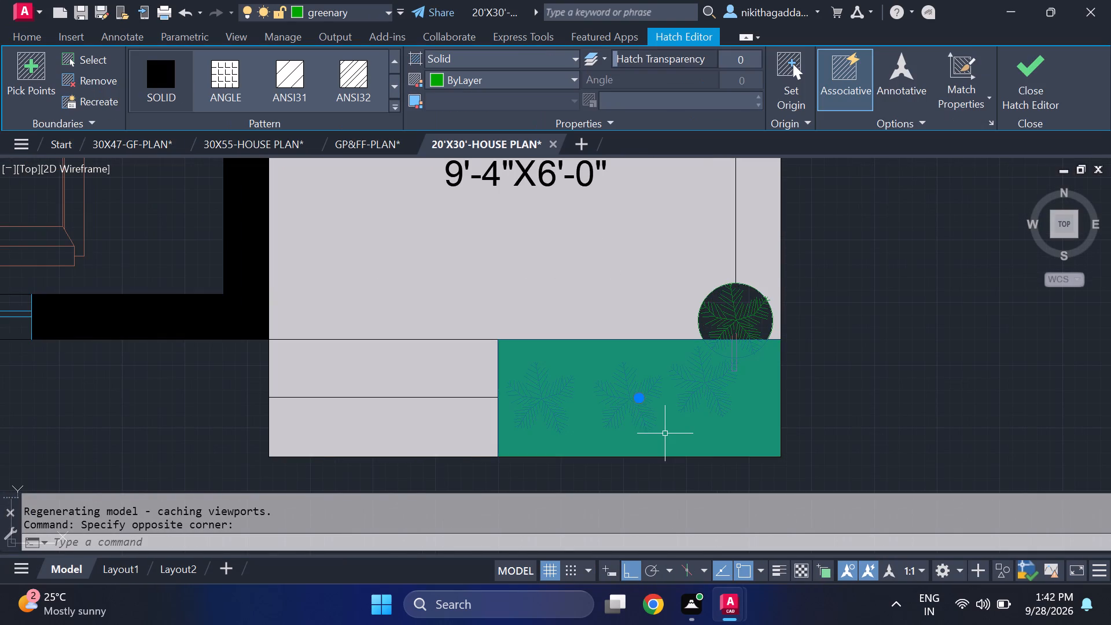
key("Escape")
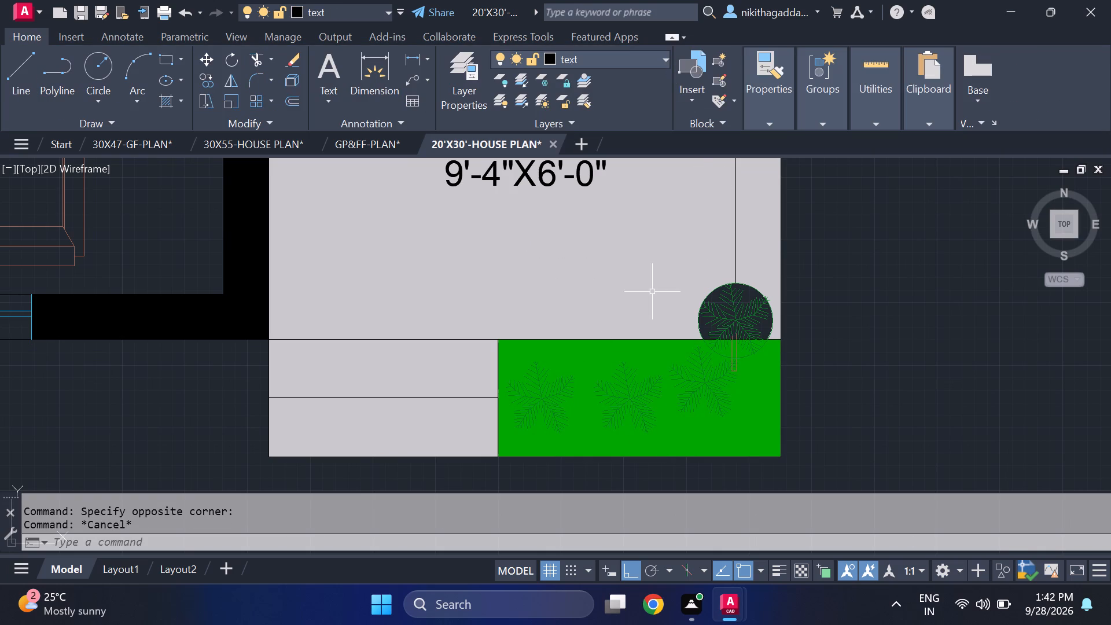
left_click(629, 395)
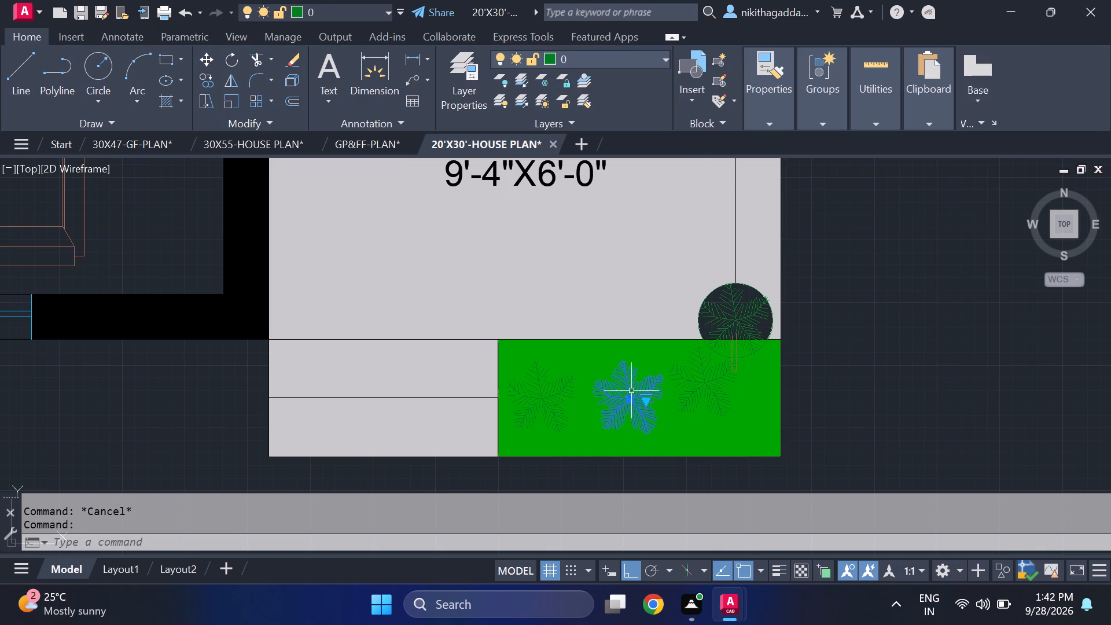
key("Escape")
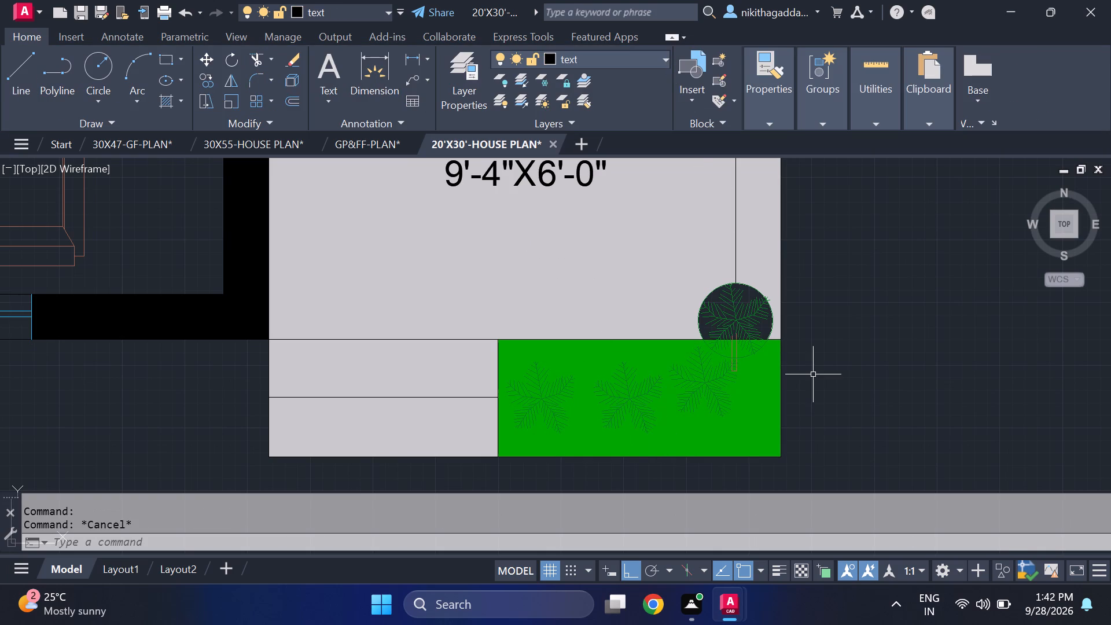
scroll(717, 402, "down", 3)
scroll(717, 409, "up", 3)
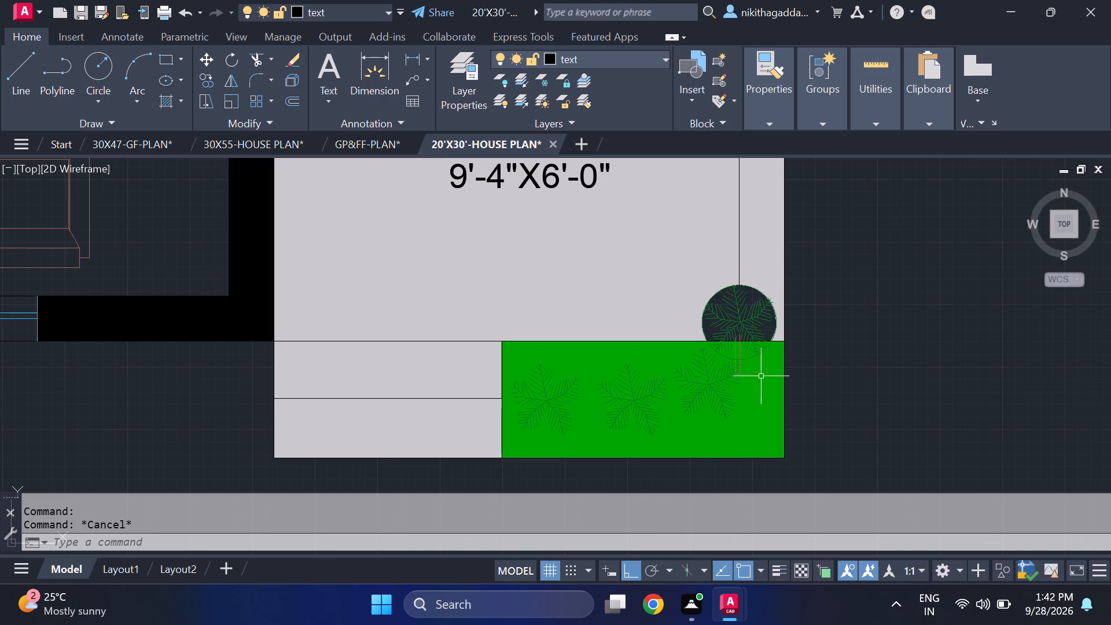
Look up the greenary layer's index colour in the 20'X30' house plan, leaving it as is.
left_click(657, 59)
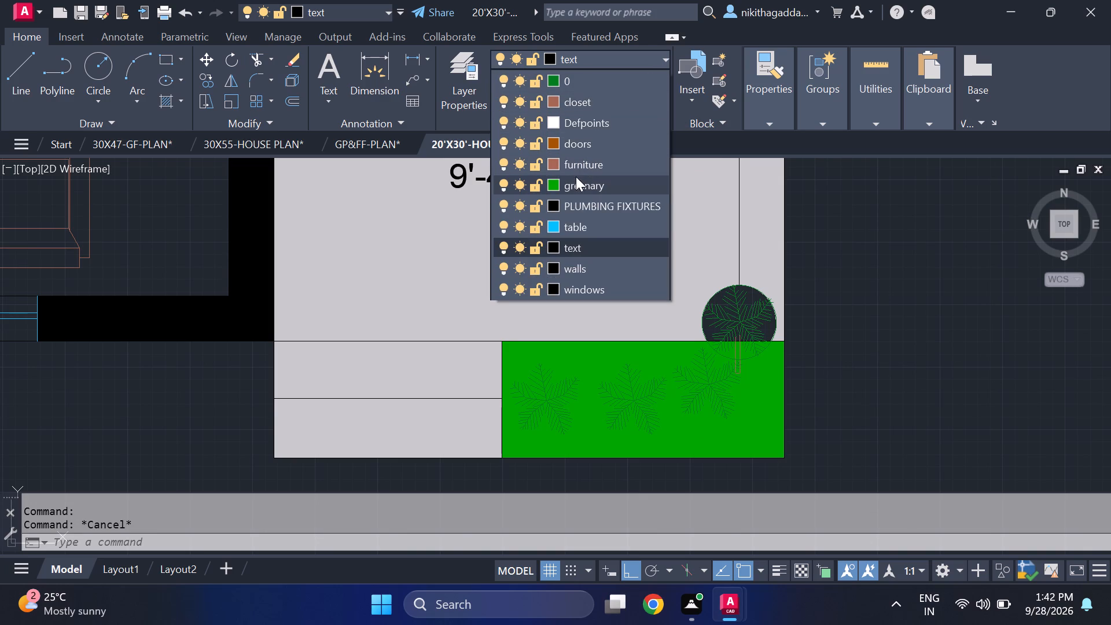
scroll(664, 354, "down", 1)
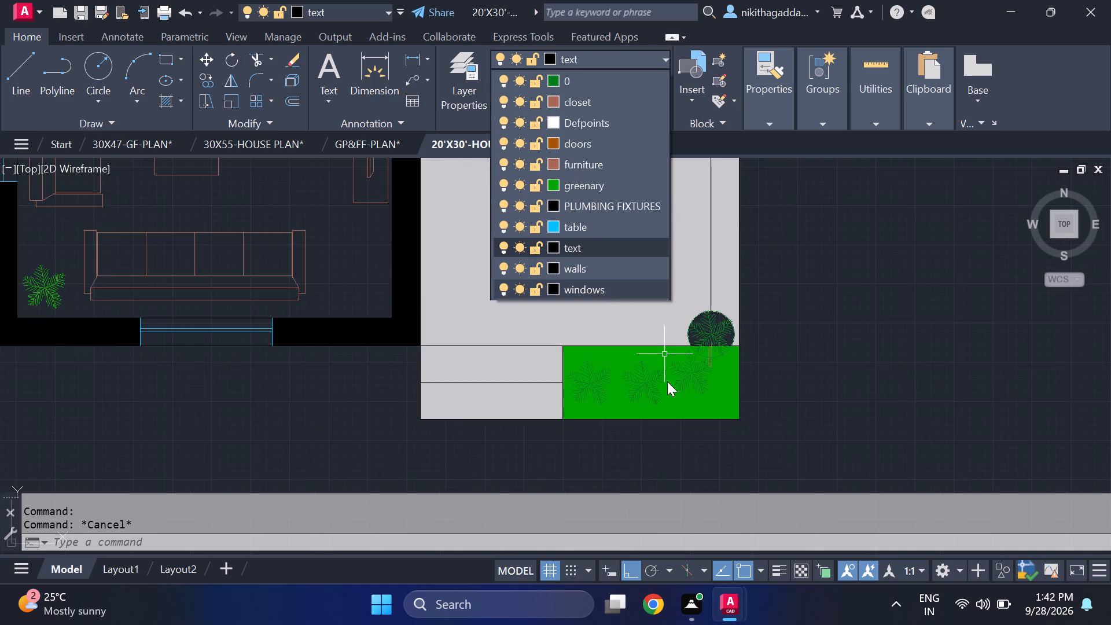
scroll(667, 381, "down", 2)
scroll(669, 387, "up", 1)
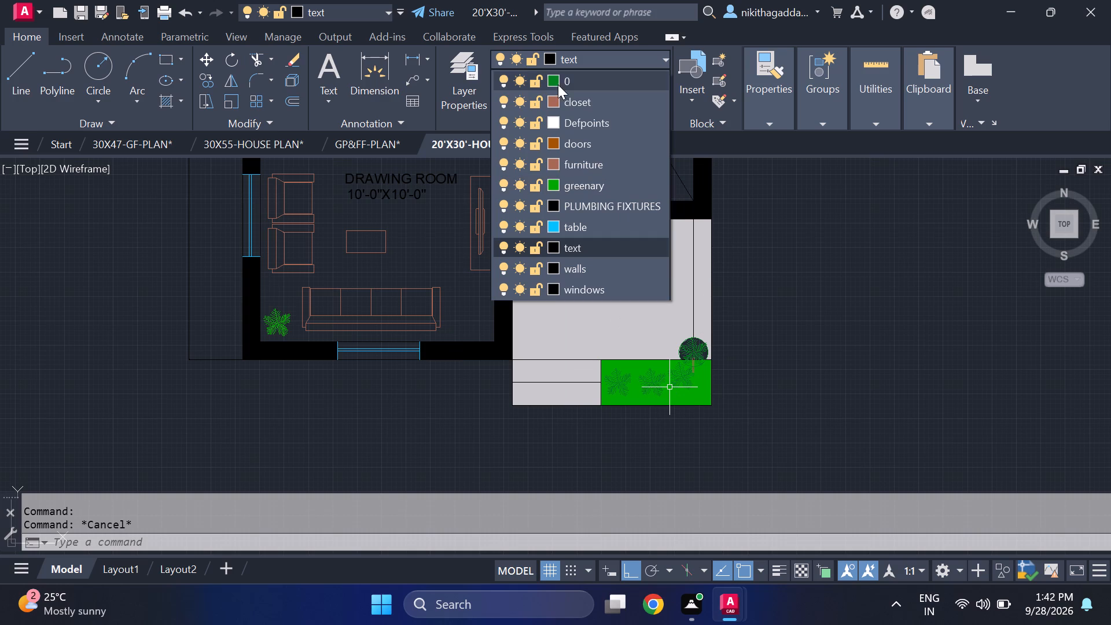
left_click(553, 181)
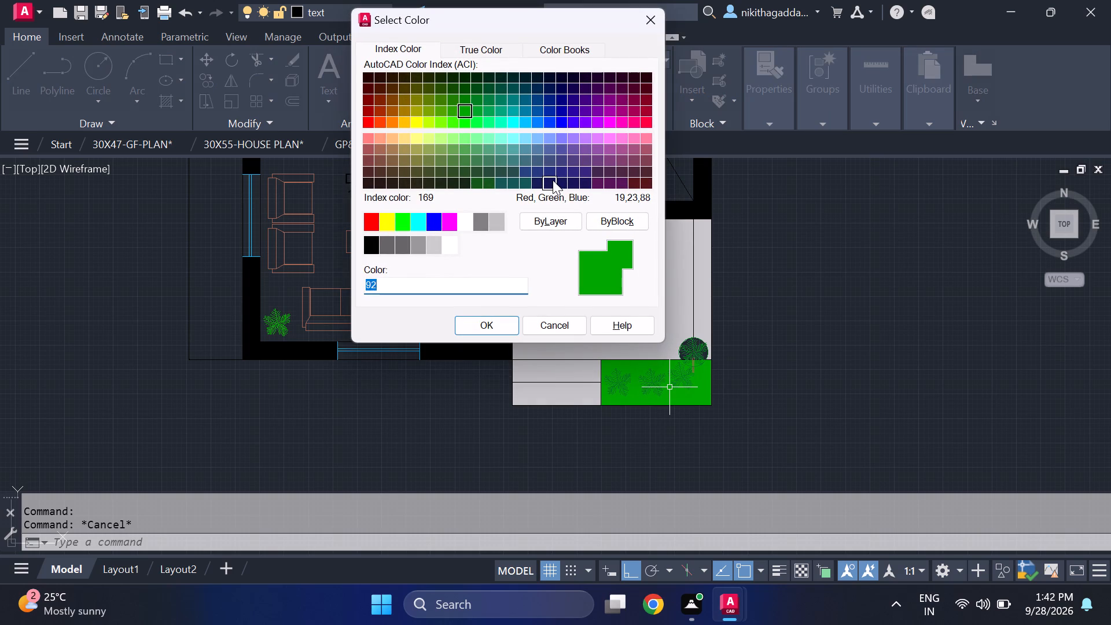
left_click(643, 20)
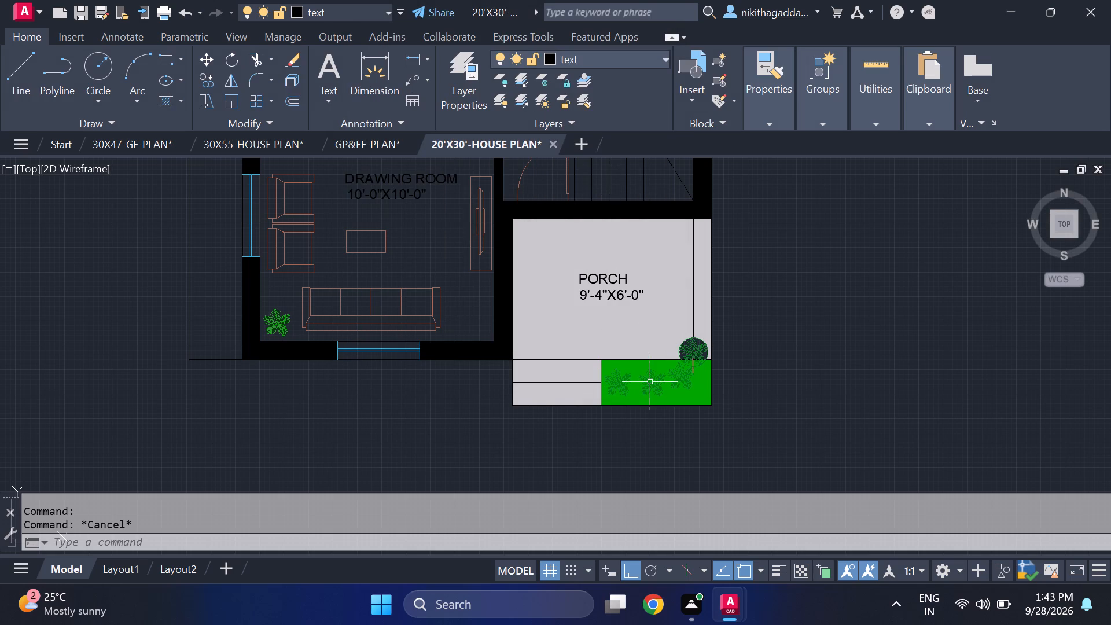
Look up the index colour of layer 0, which holds the small tree in front of the porch.
left_click(650, 382)
left_click(548, 56)
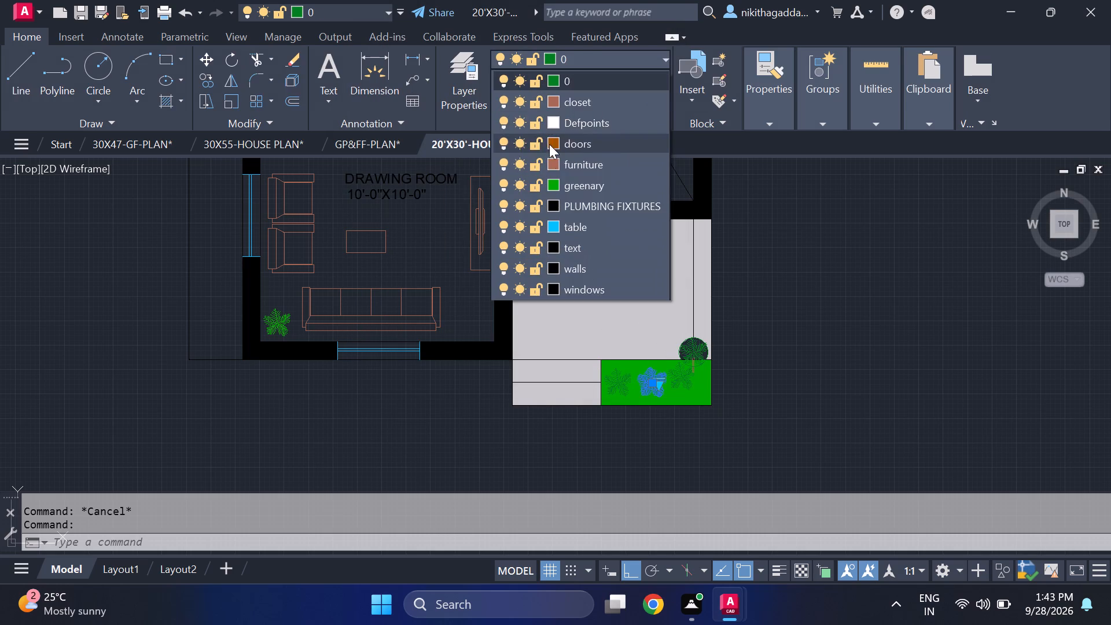
left_click(554, 80)
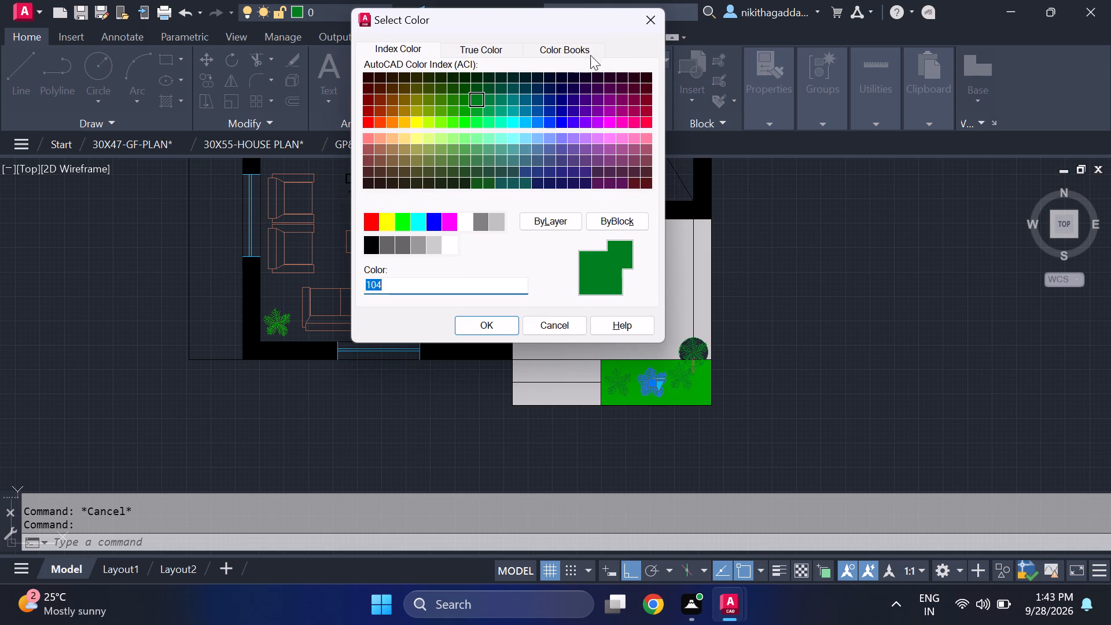
left_click(660, 15)
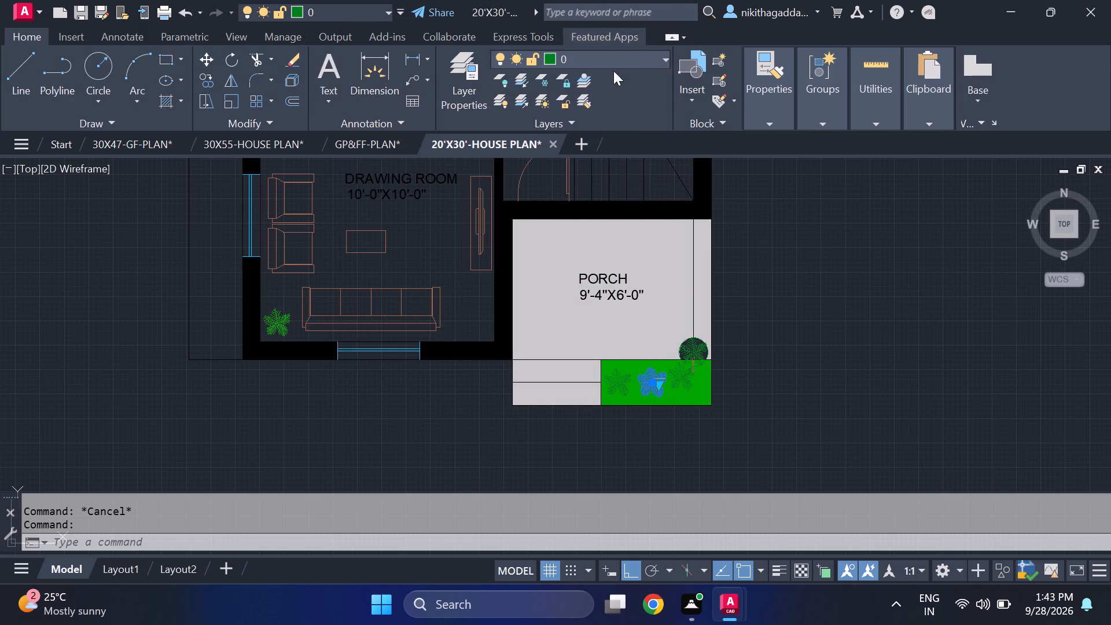
key("Escape")
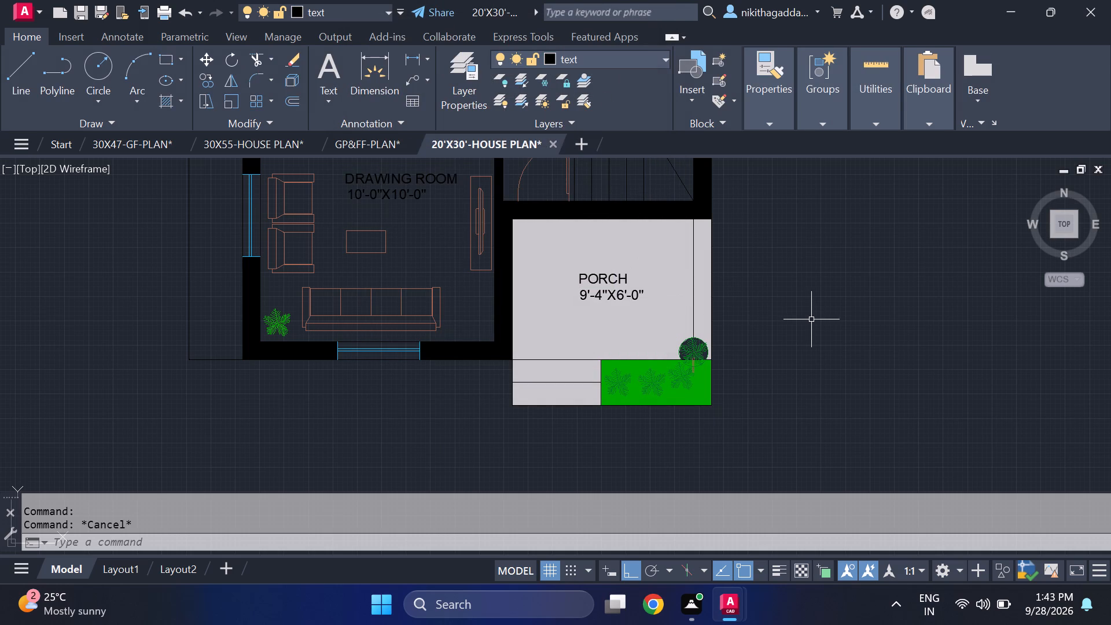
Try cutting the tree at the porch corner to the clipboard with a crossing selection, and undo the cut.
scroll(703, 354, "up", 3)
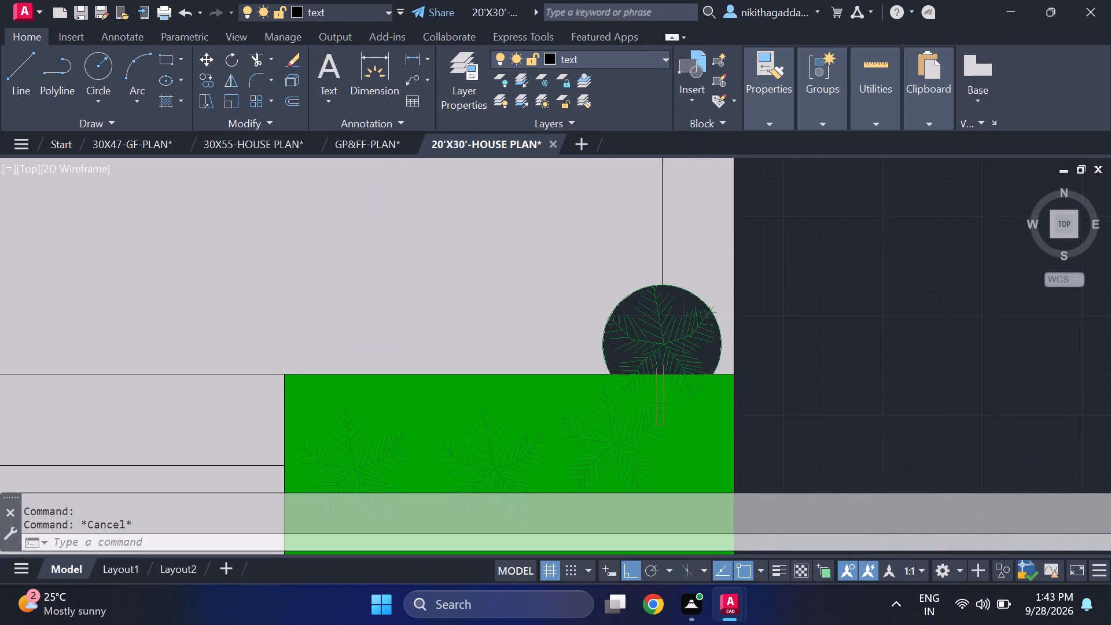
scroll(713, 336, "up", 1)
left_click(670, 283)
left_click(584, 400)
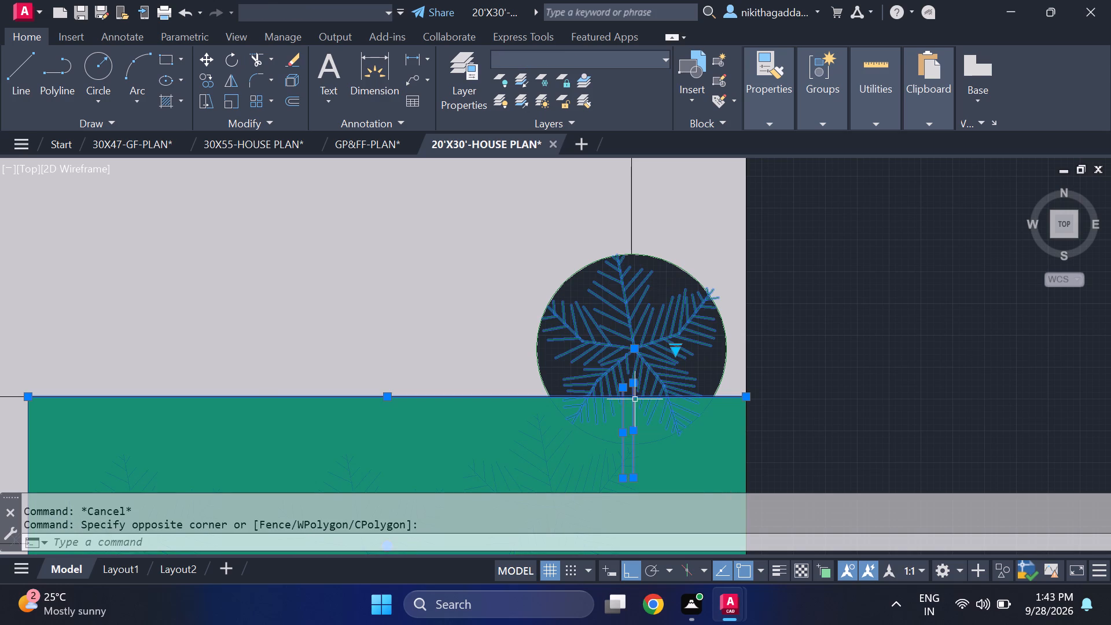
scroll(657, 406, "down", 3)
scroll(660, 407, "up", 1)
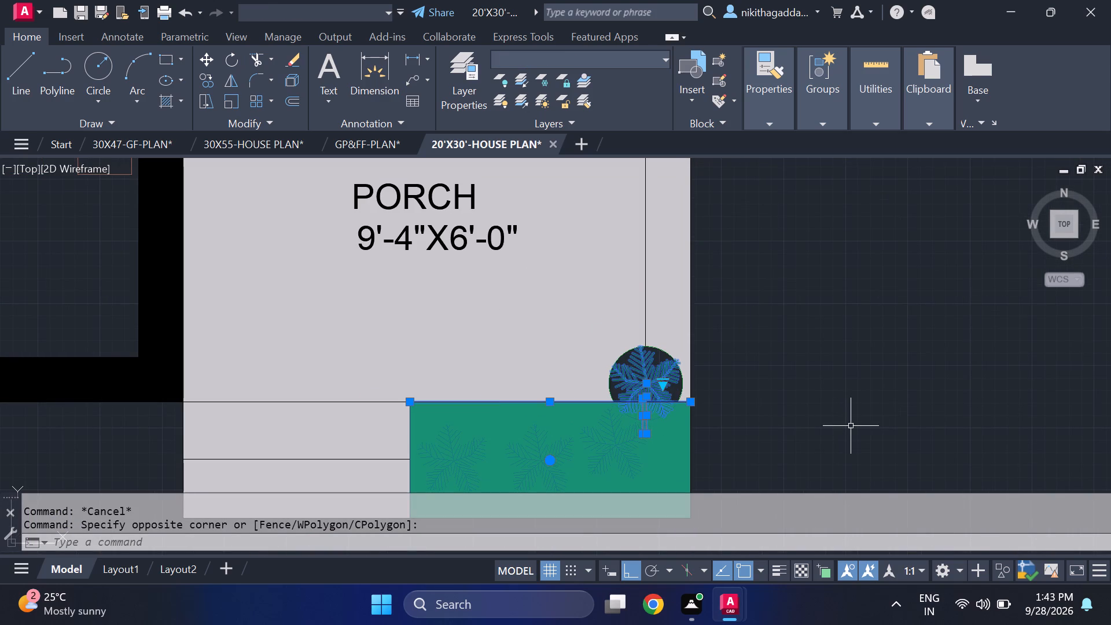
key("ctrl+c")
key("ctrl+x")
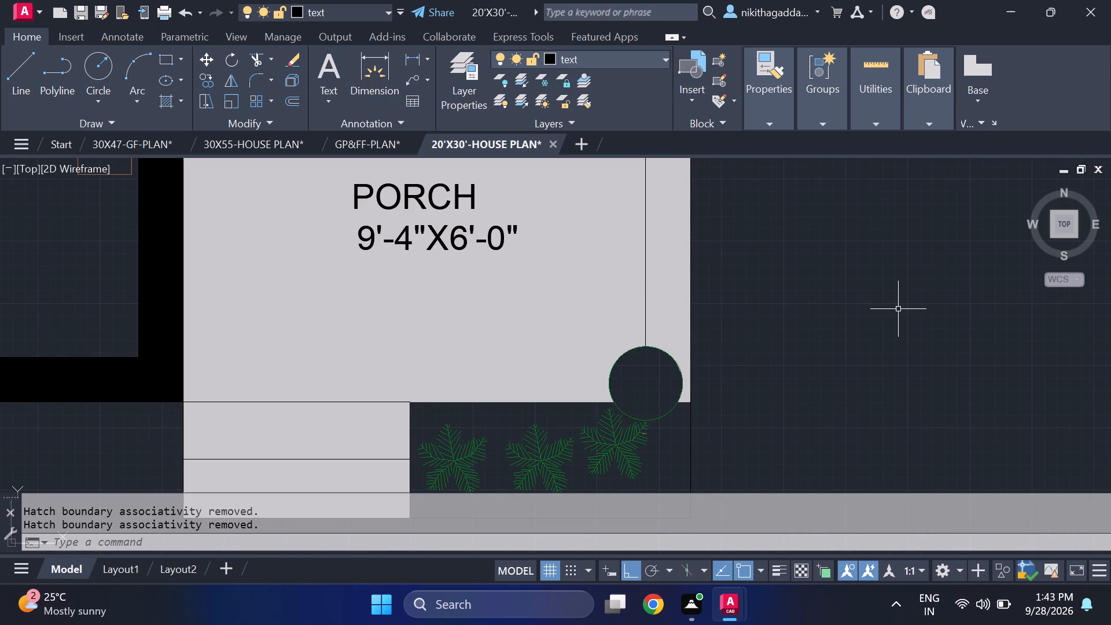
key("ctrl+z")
Copy the tree at the porch corner, both its foliage and its trunk lines, to the clipboard.
scroll(898, 309, "up", 1)
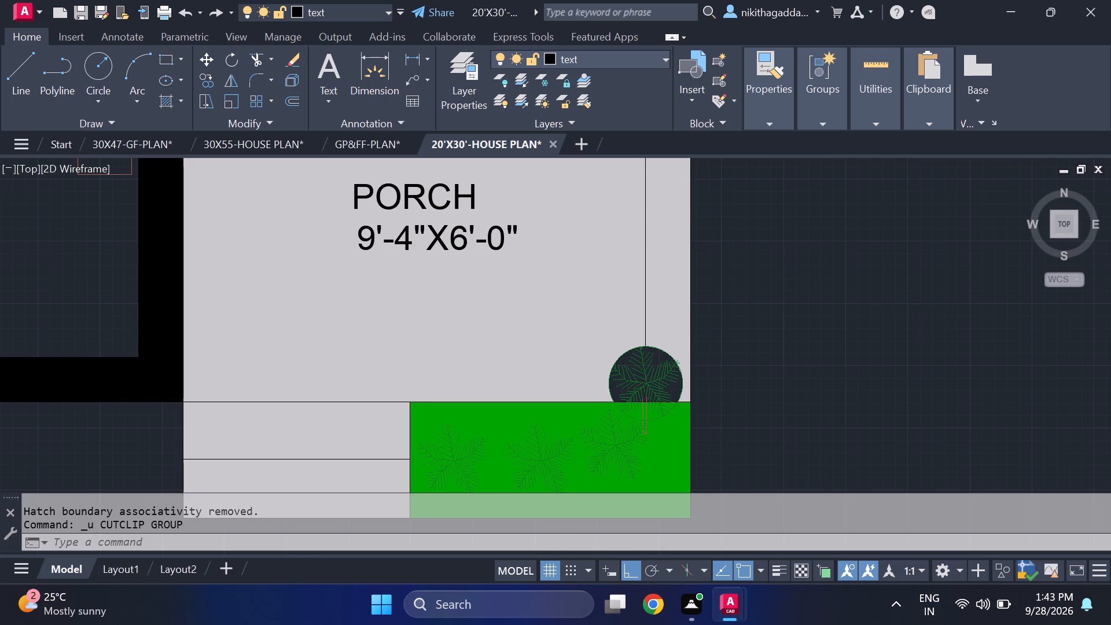
scroll(529, 403, "up", 2)
left_click_drag(506, 374, 498, 376)
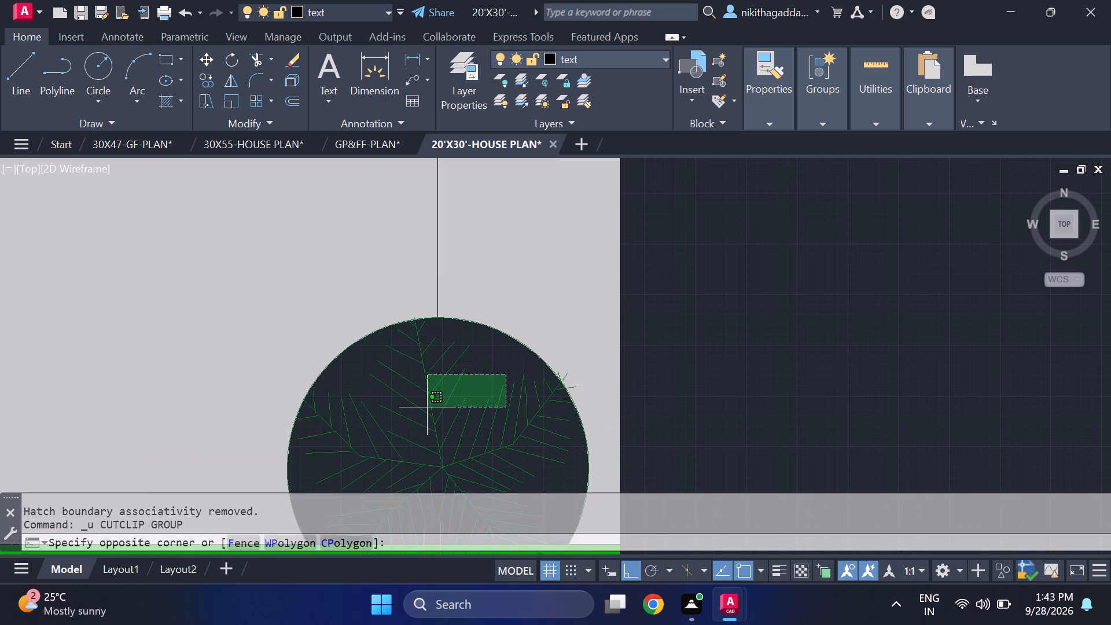
left_click(417, 411)
scroll(460, 426, "down", 2)
middle_click_drag(459, 427, 489, 353)
scroll(476, 413, "up", 2)
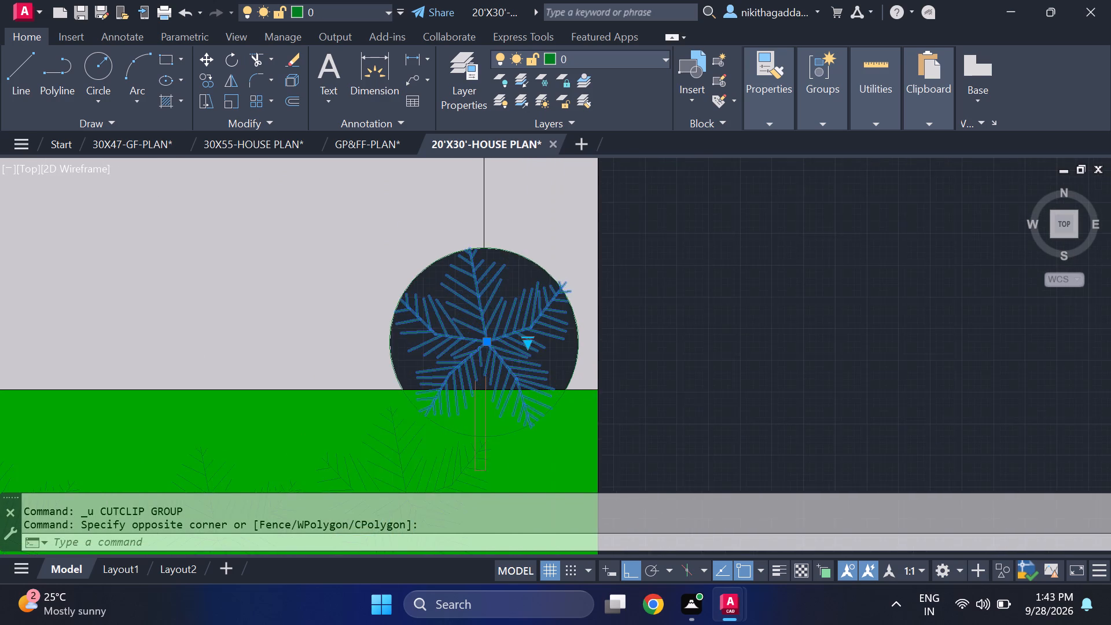
scroll(487, 397, "up", 2)
left_click_drag(506, 312, 497, 317)
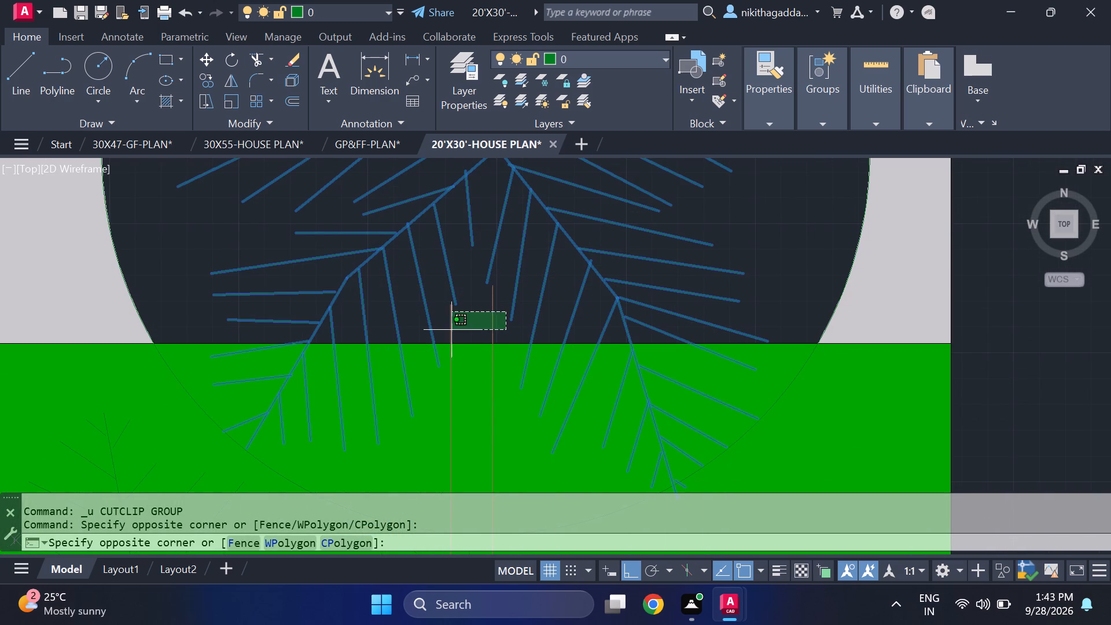
left_click(433, 330)
scroll(492, 363, "down", 2)
middle_click_drag(492, 475, 509, 383)
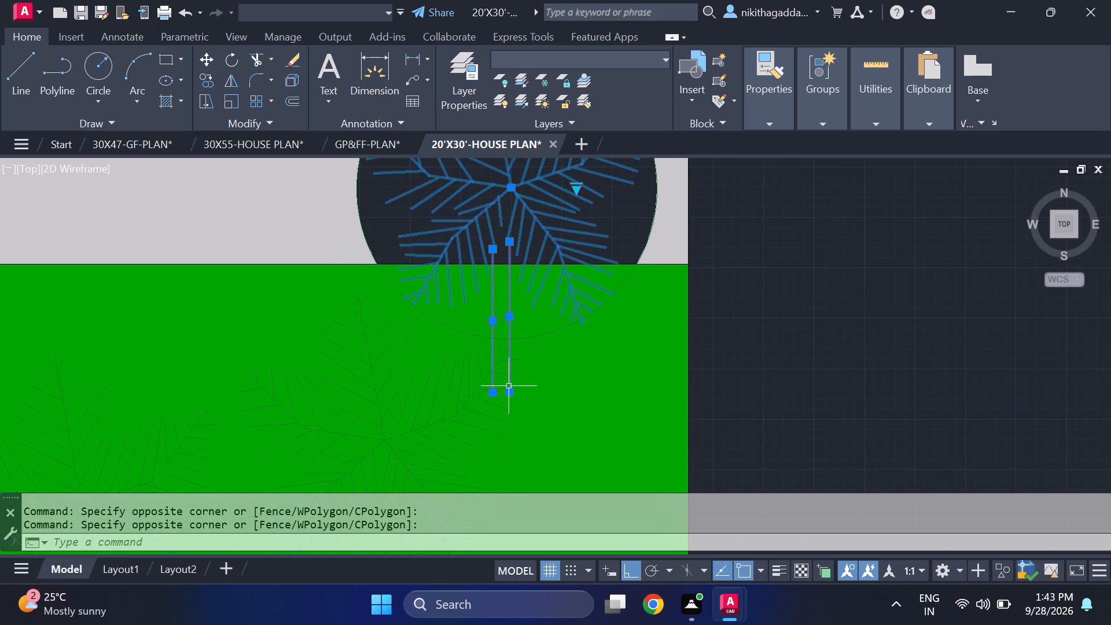
scroll(499, 400, "up", 3)
left_click(511, 361)
scroll(658, 380, "down", 4)
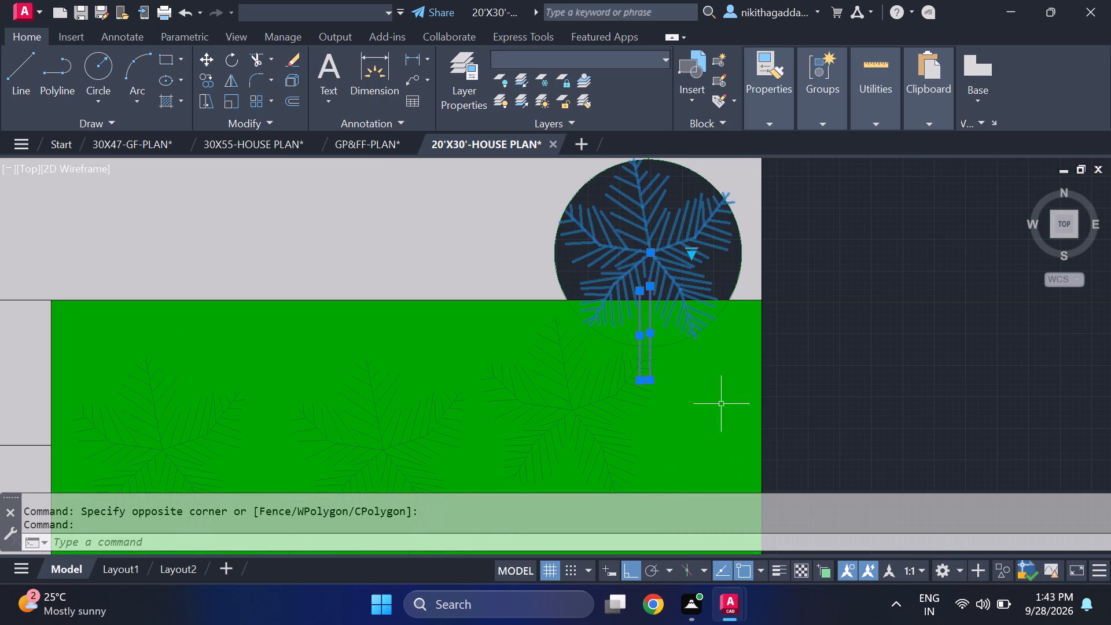
key("ctrl+c")
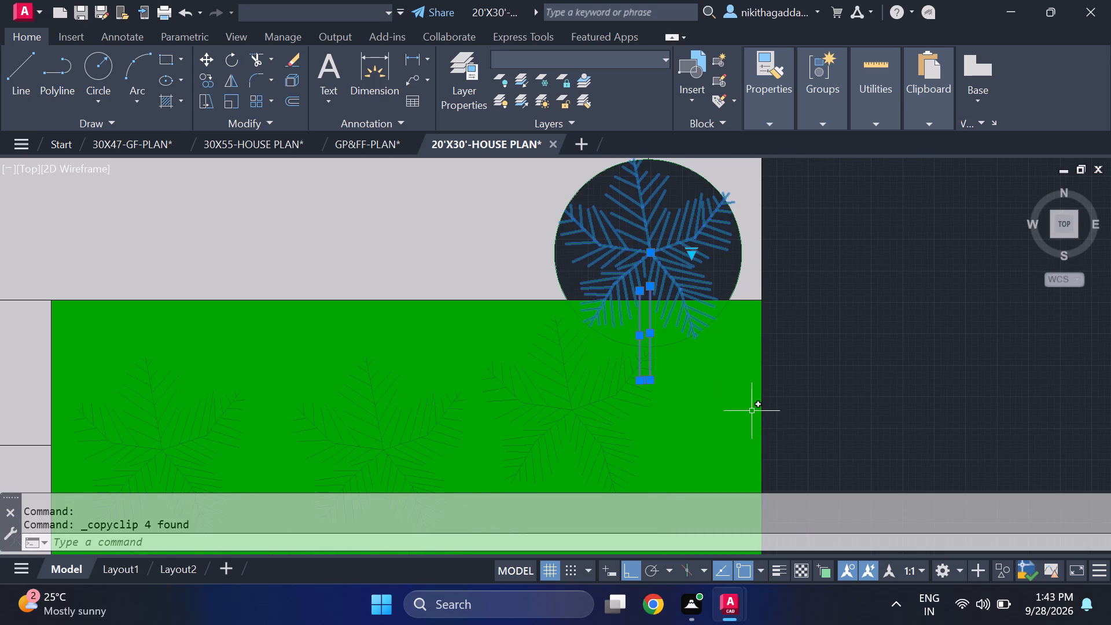
Switch to the 30X47 ground floor plan and paste the copied tree in the empty space beside the front garden.
left_click(122, 145)
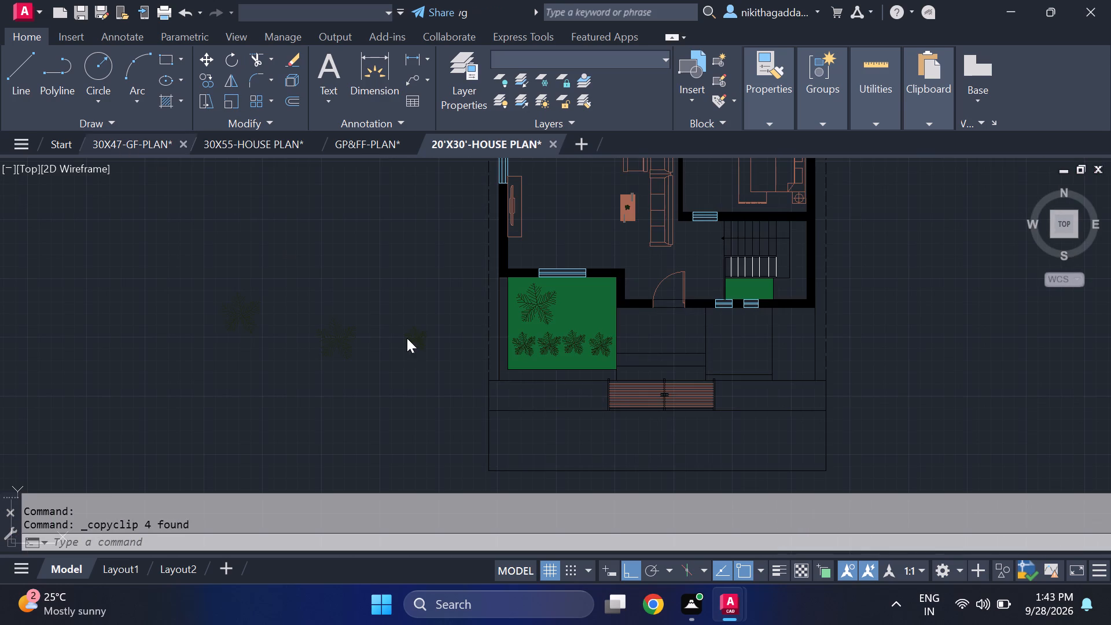
key("ctrl+v")
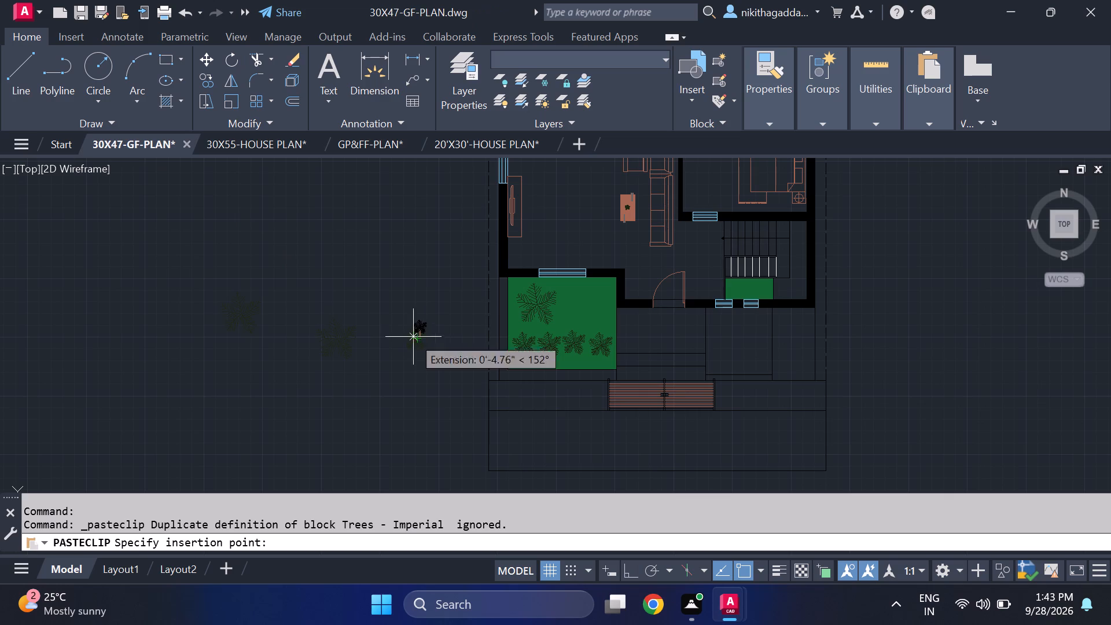
left_click(411, 379)
scroll(425, 399, "up", 3)
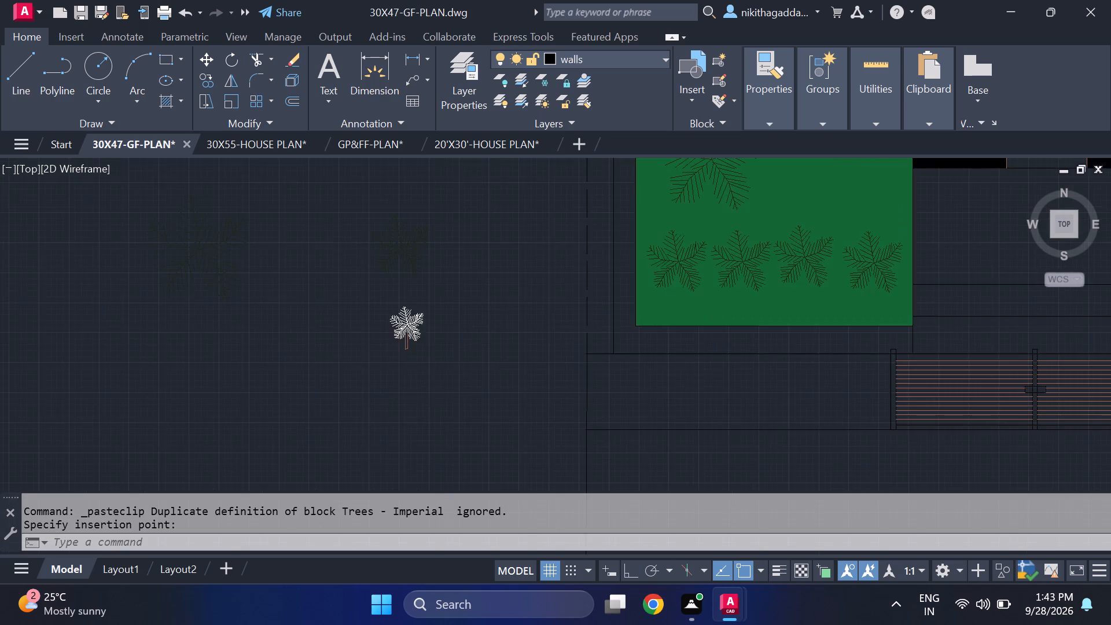
scroll(424, 263, "up", 2)
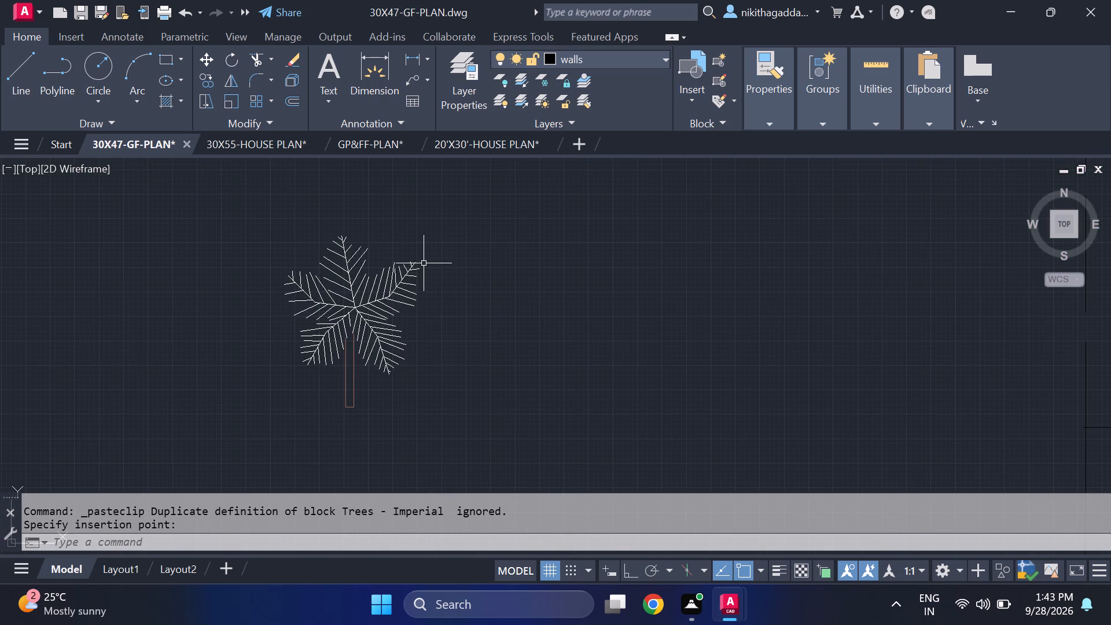
Put the pasted tree's foliage on the greenary layer.
scroll(424, 263, "down", 3)
left_click(643, 58)
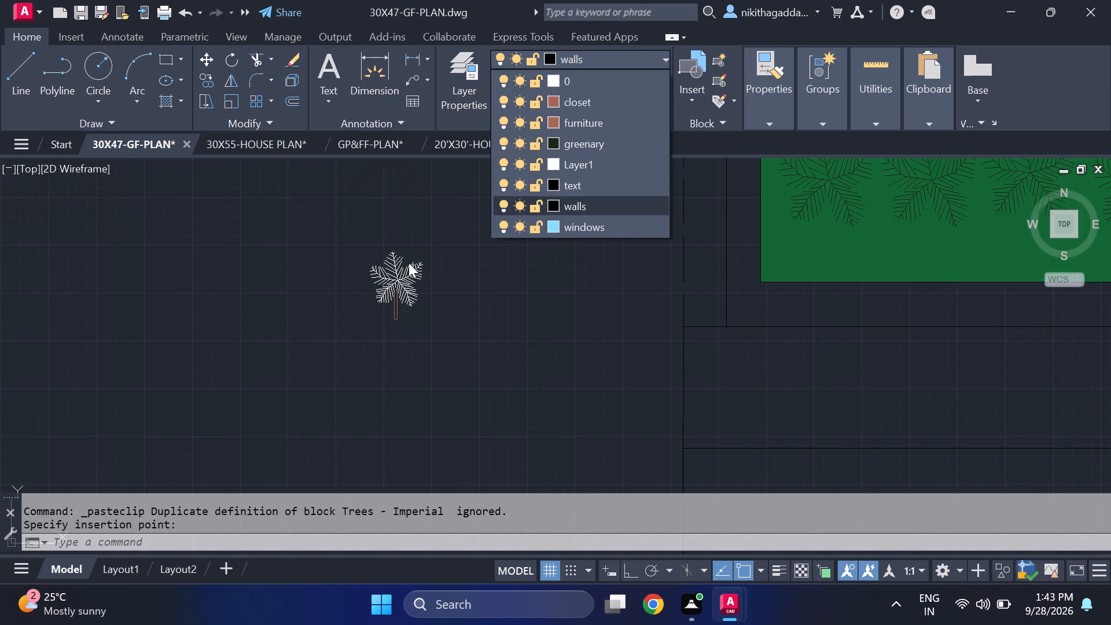
left_click(442, 249)
left_click_drag(432, 244, 432, 243)
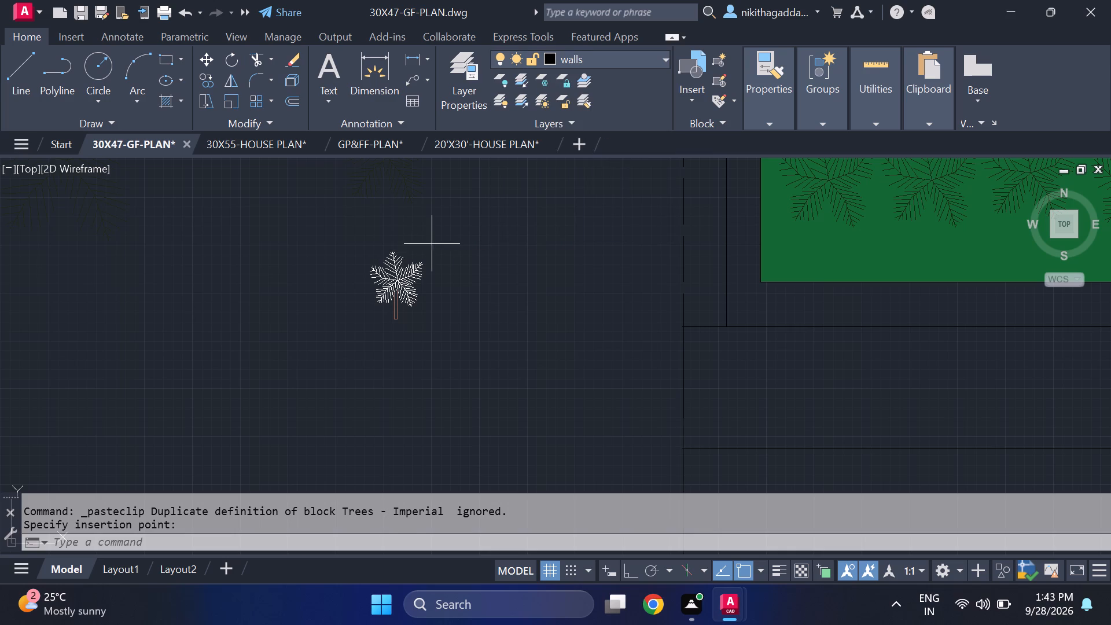
left_click_drag(432, 243, 422, 247)
left_click(332, 274)
left_click(656, 54)
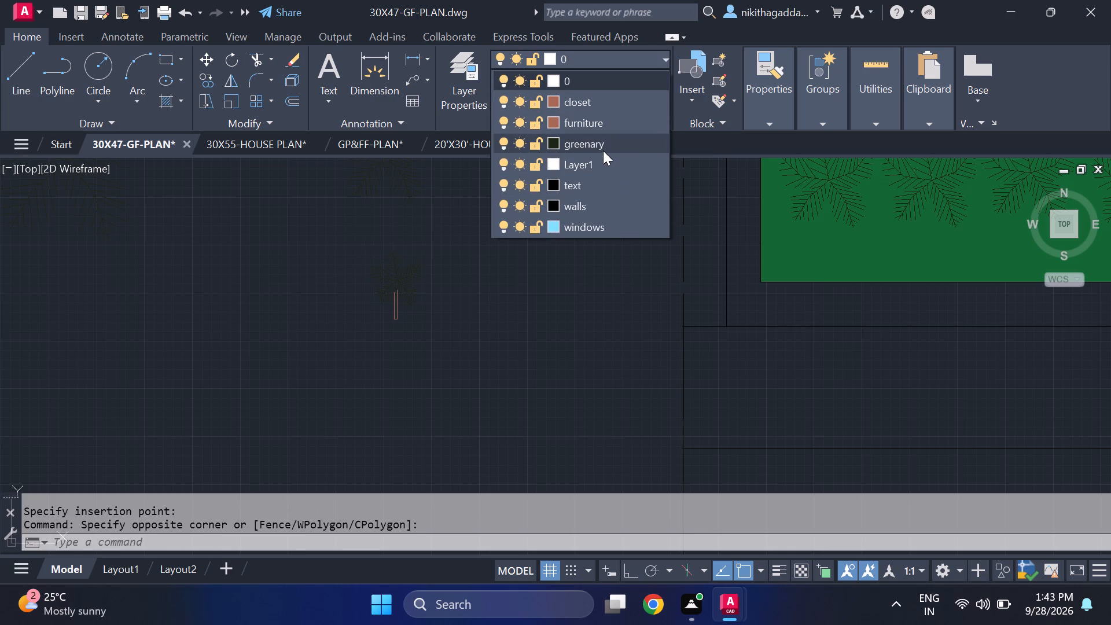
left_click(601, 150)
Set the greenary layer's colour to index colour 114.
left_click(549, 60)
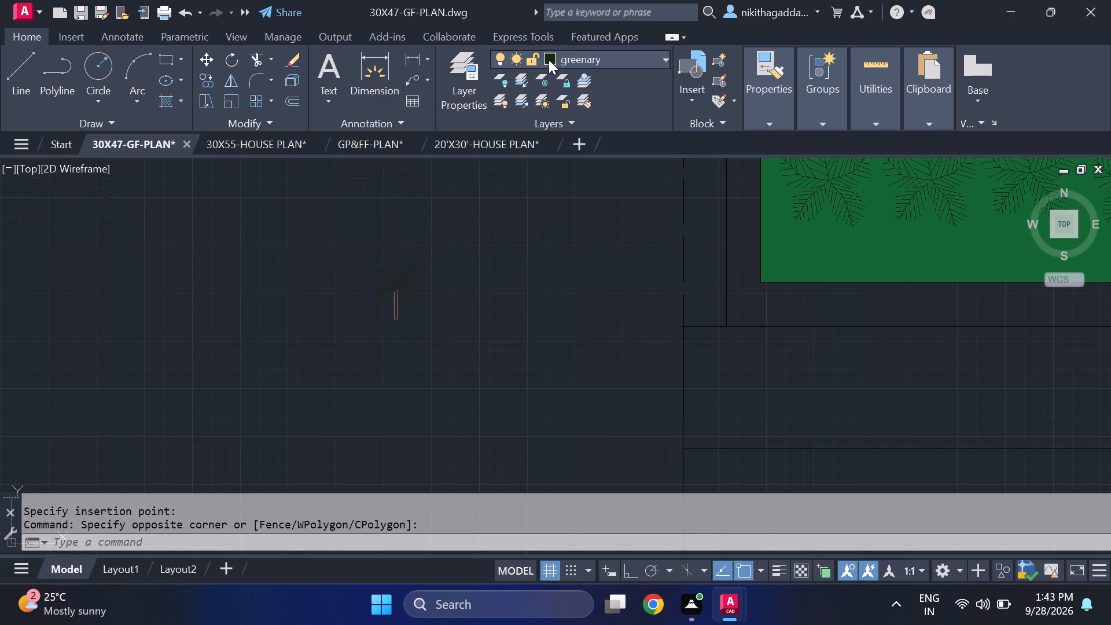
left_click(553, 140)
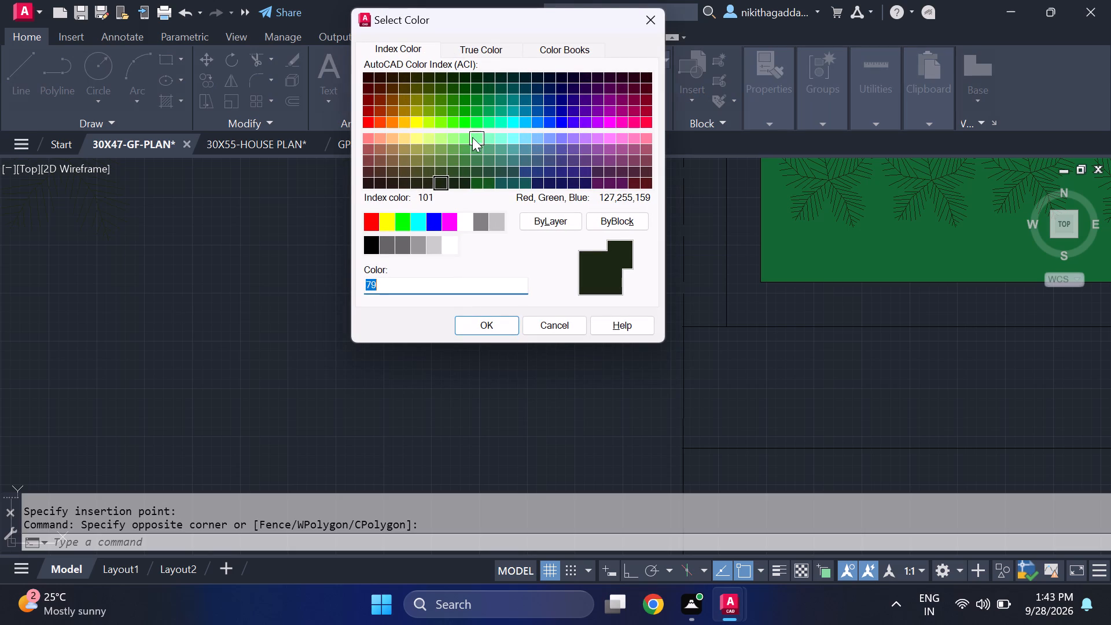
left_click(489, 100)
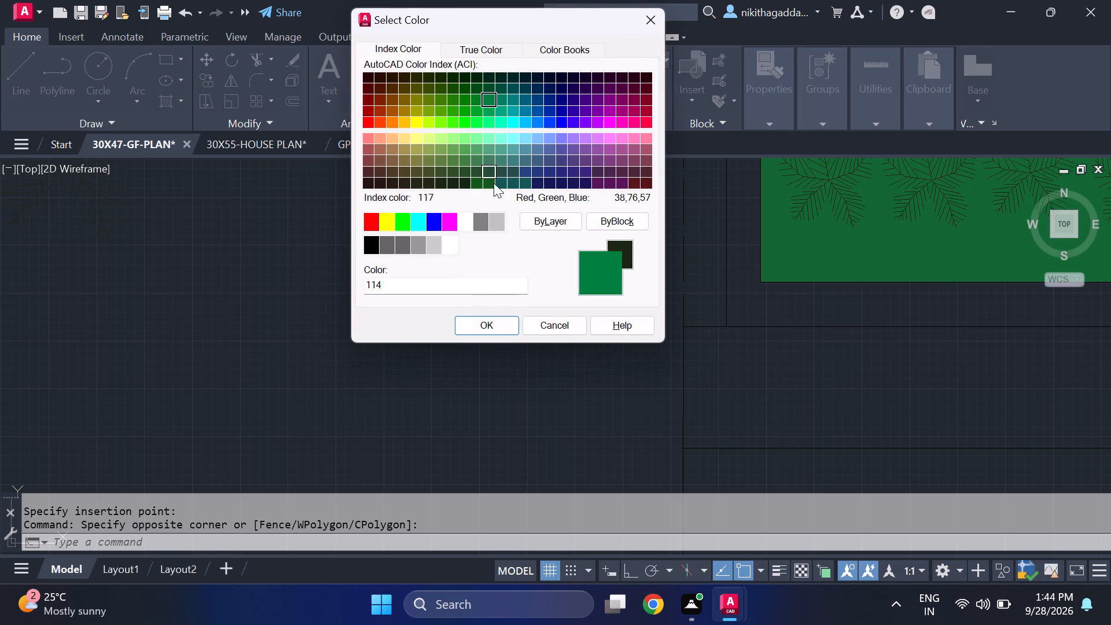
left_click(474, 321)
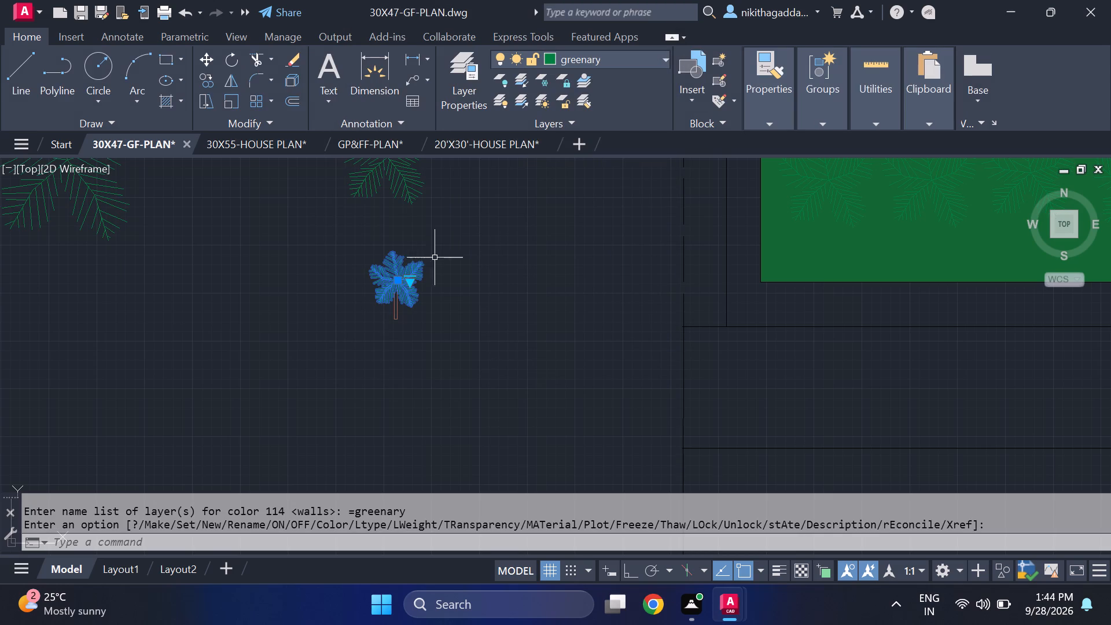
key("Escape")
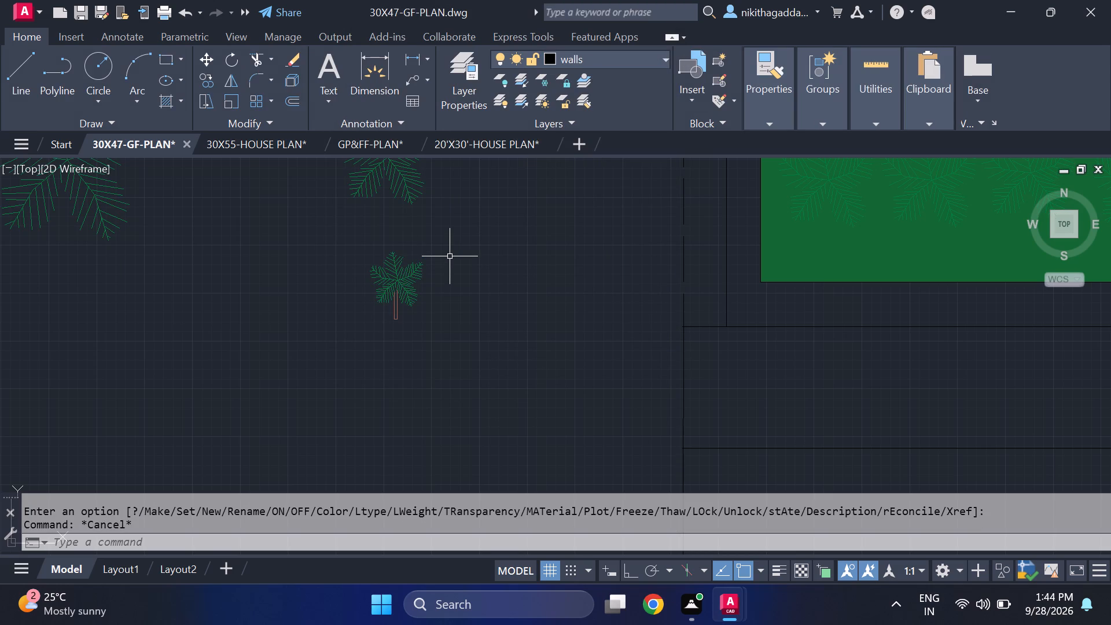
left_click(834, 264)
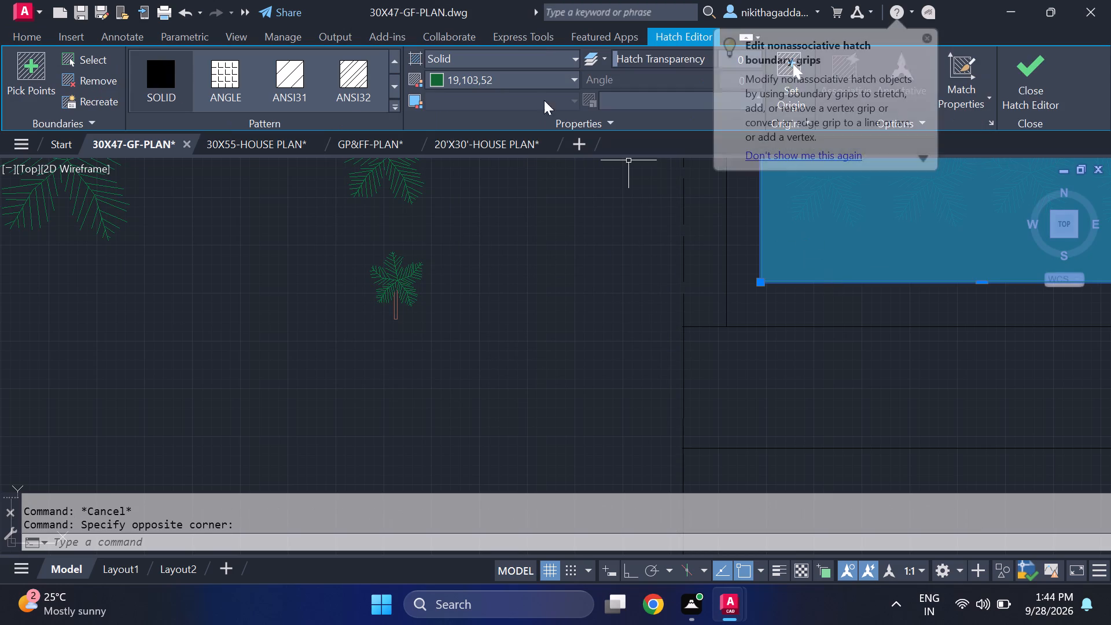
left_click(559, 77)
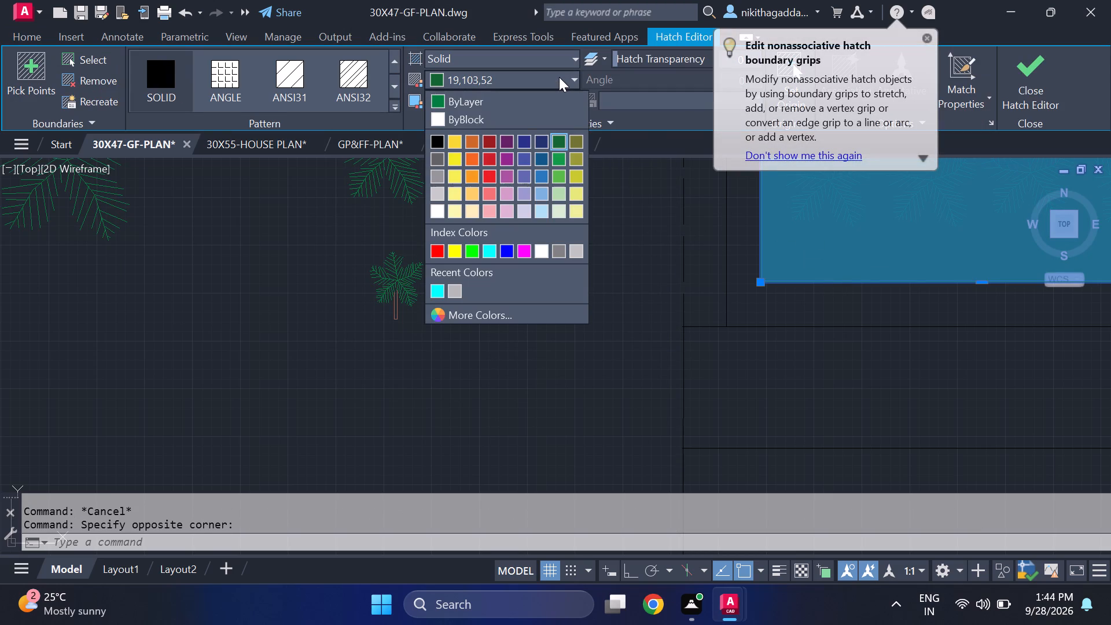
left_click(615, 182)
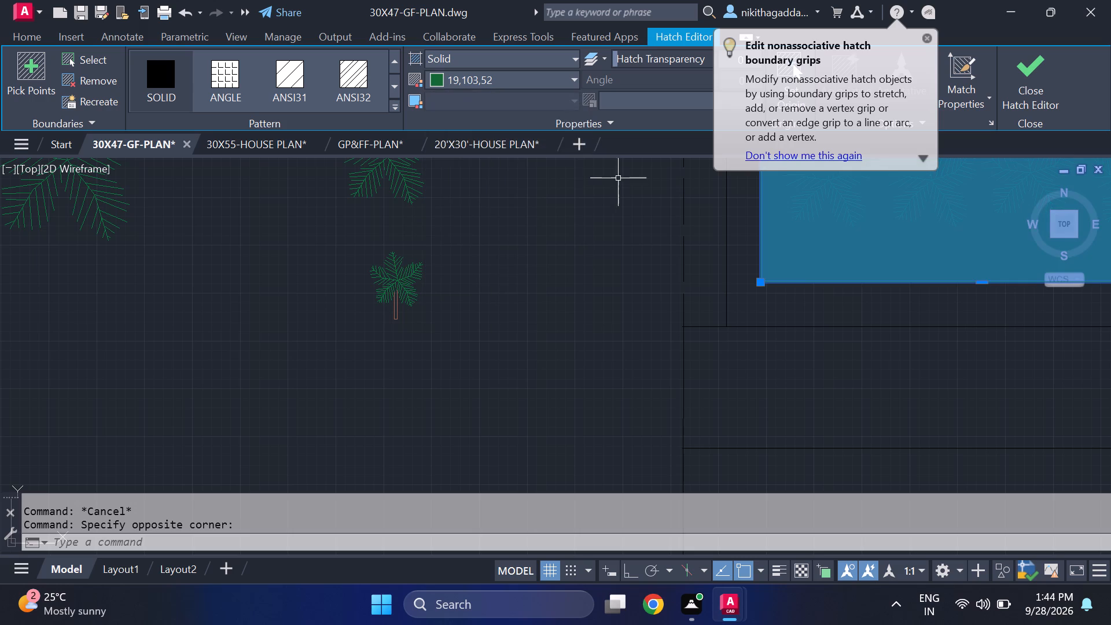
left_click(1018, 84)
Delete the solid green hatches in the front garden and below the staircase.
middle_click_drag(879, 270, 845, 290)
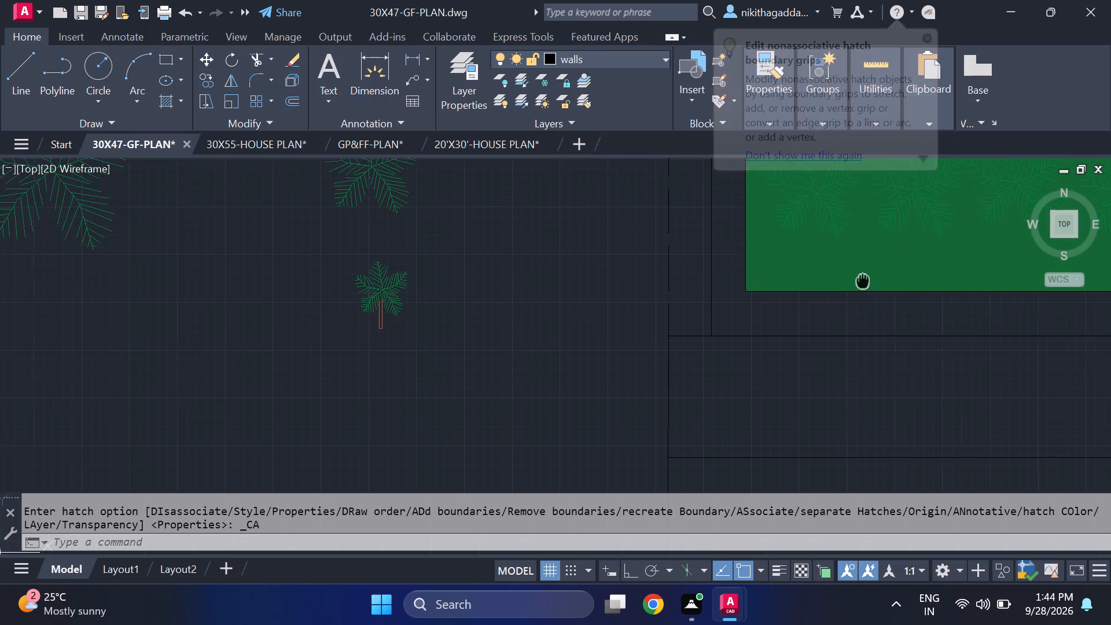
middle_click_drag(845, 290, 658, 374)
left_click(654, 339)
key("Delete")
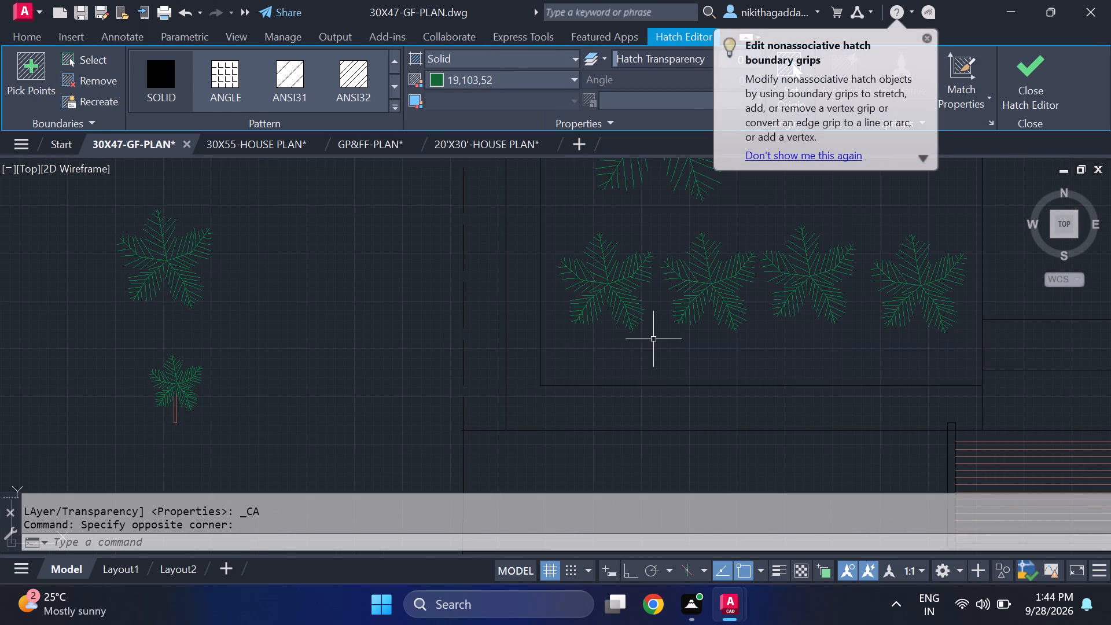
scroll(648, 311, "down", 4)
scroll(811, 274, "up", 3)
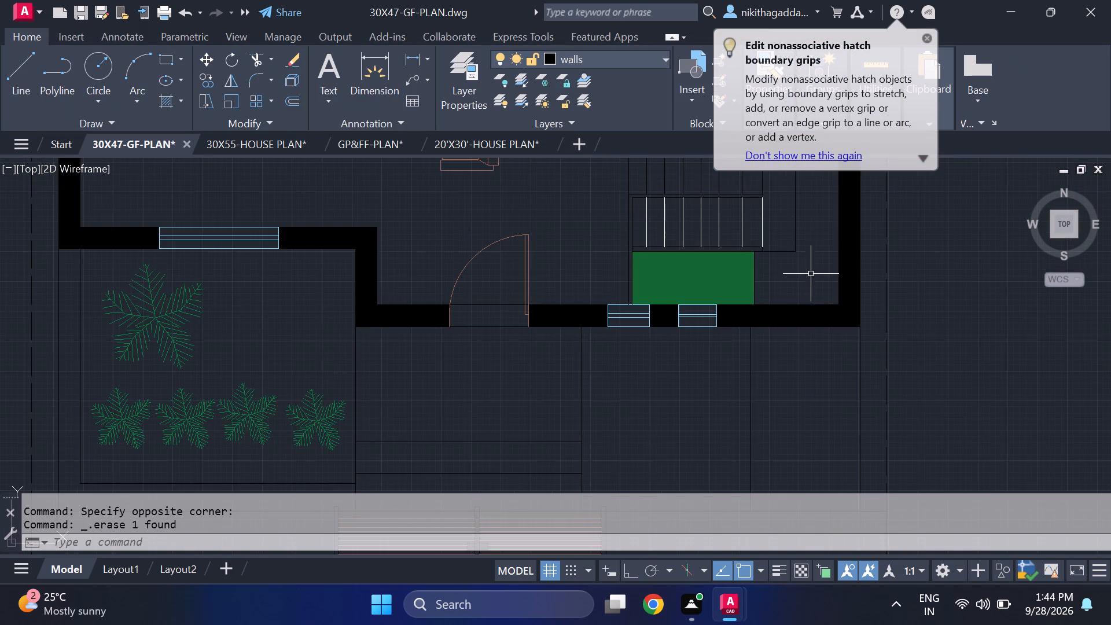
left_click(683, 269)
key("Delete")
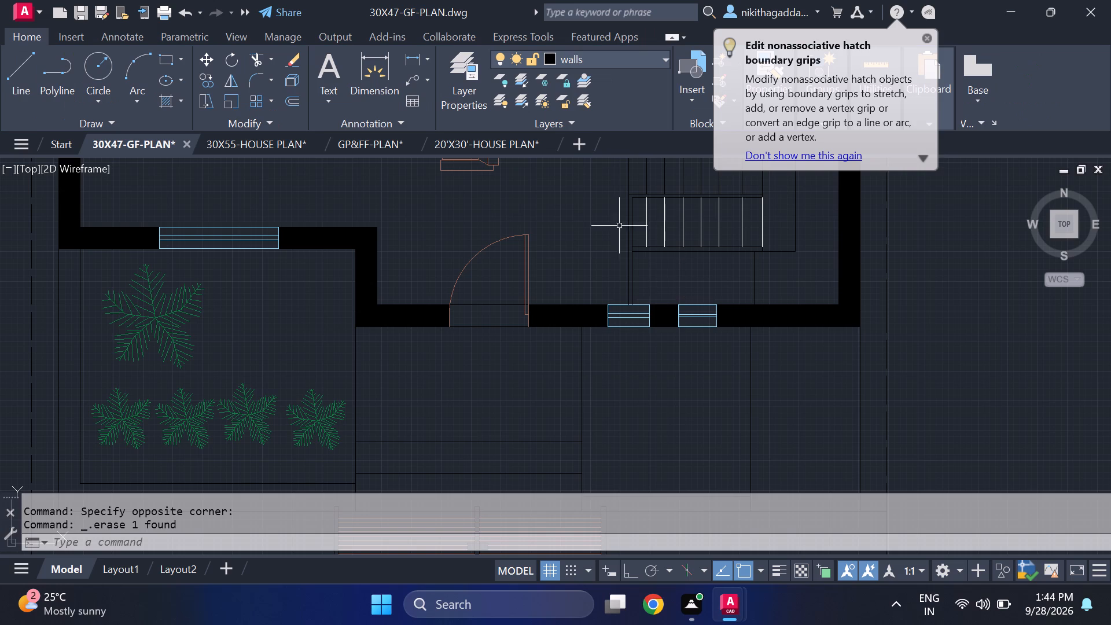
Create a layer named hatch with index colour 82 and make it the current layer.
middle_click_drag(245, 310, 250, 310)
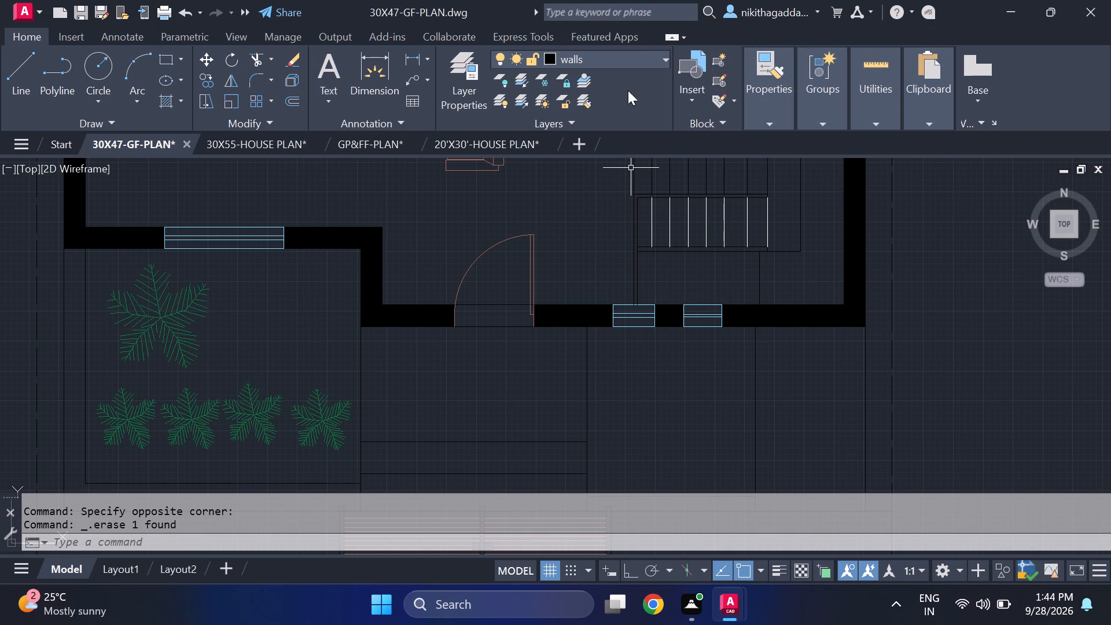
left_click(471, 67)
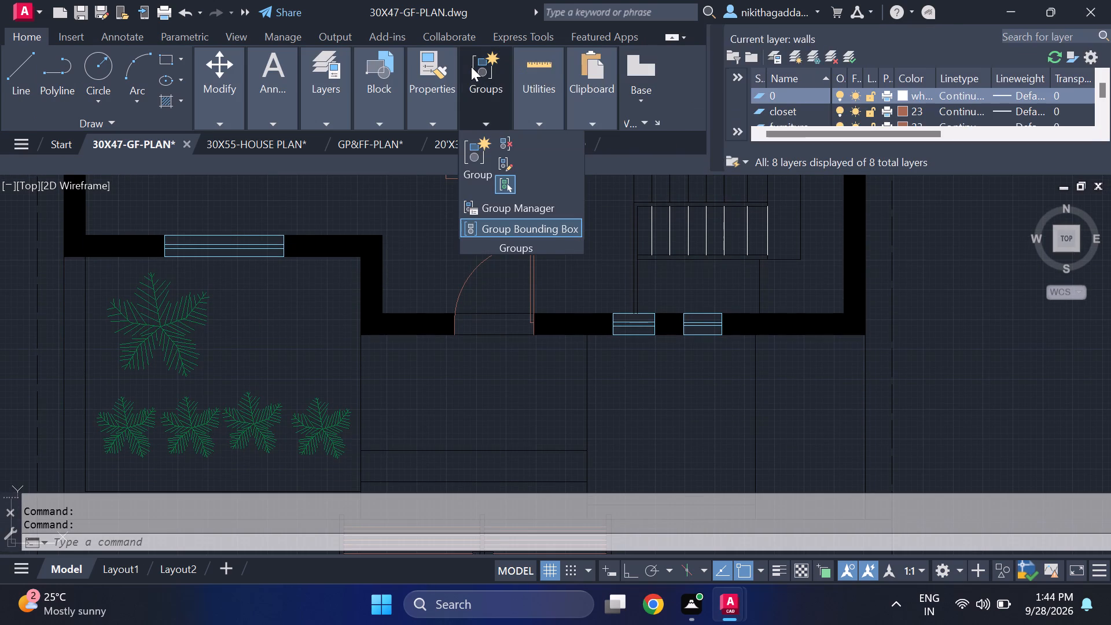
left_click(796, 60)
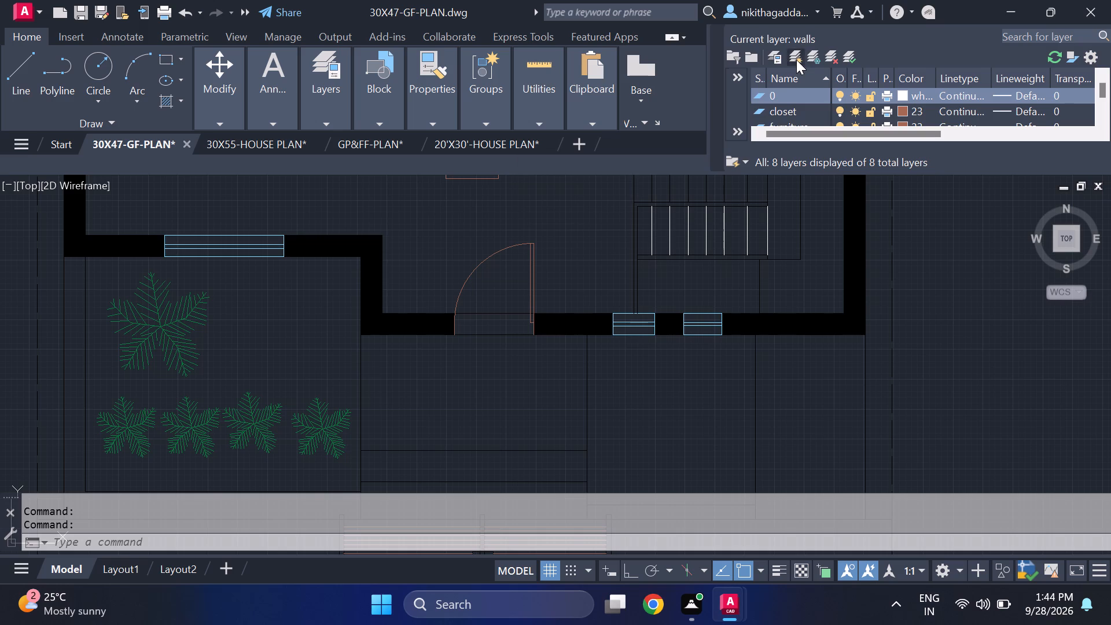
key("BackSpace")
type("hatch")
key("Return")
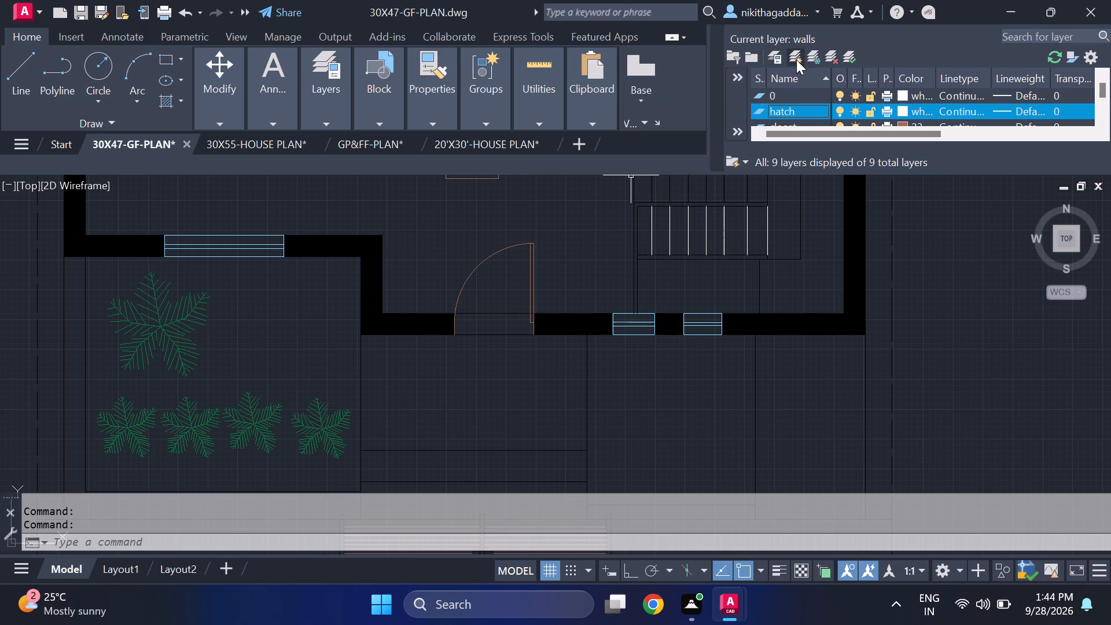
left_click(907, 106)
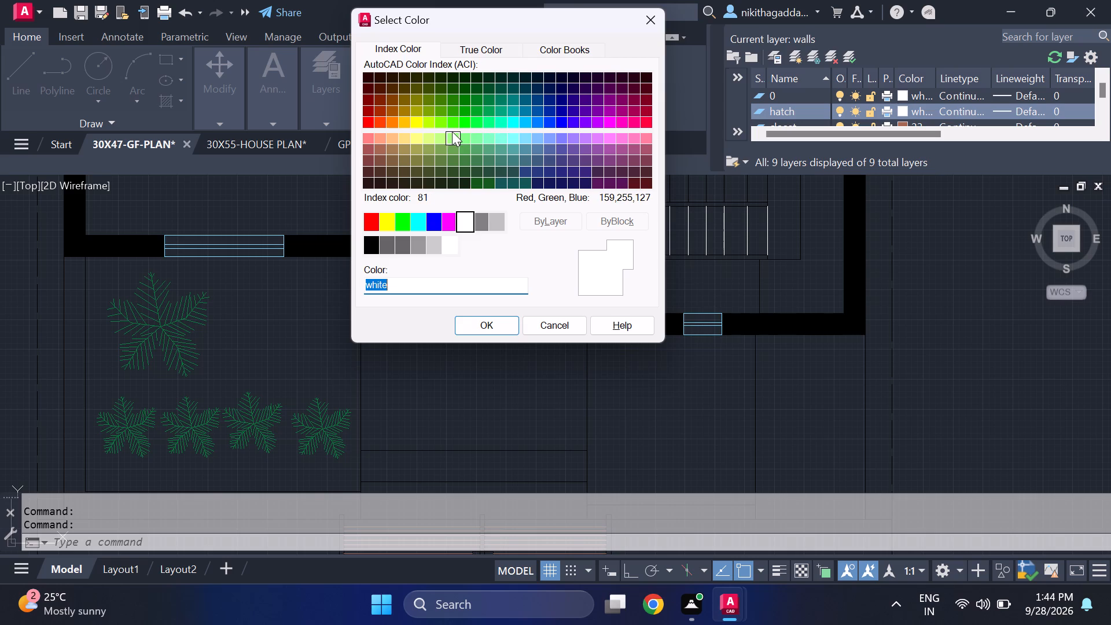
left_click(454, 112)
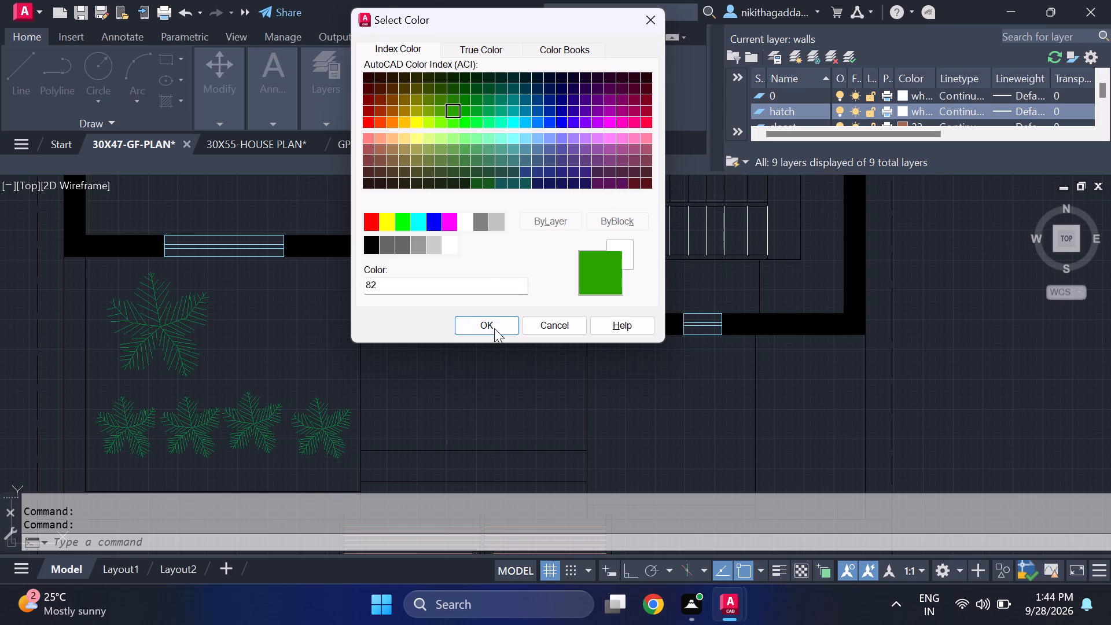
left_click(494, 329)
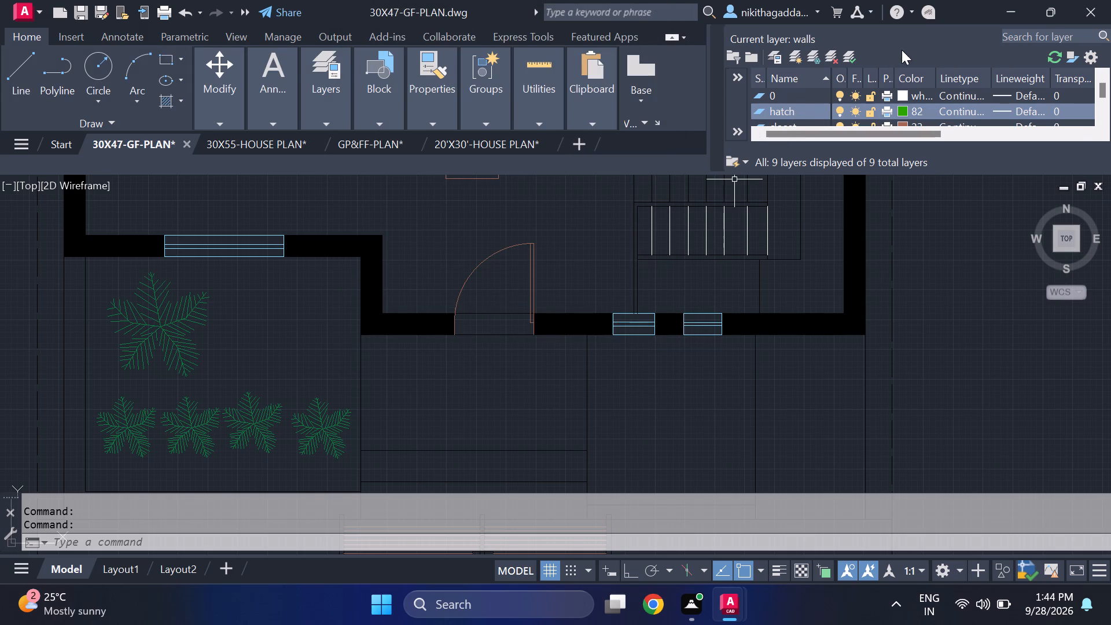
left_click(852, 52)
left_click(713, 34)
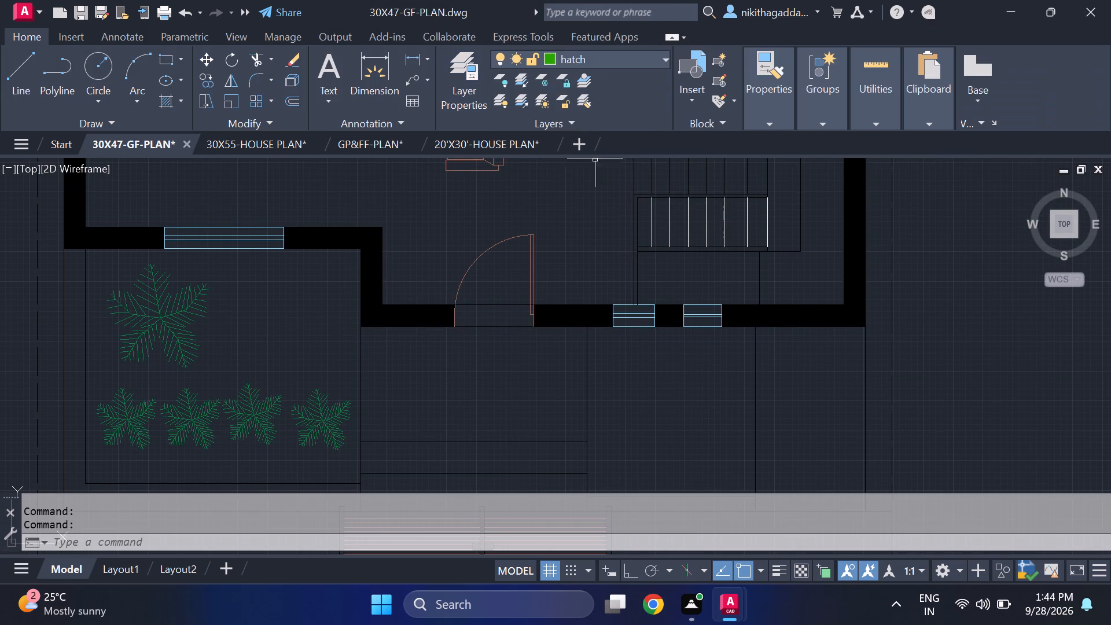
Delete the five palm trees in the front garden.
left_click(256, 303)
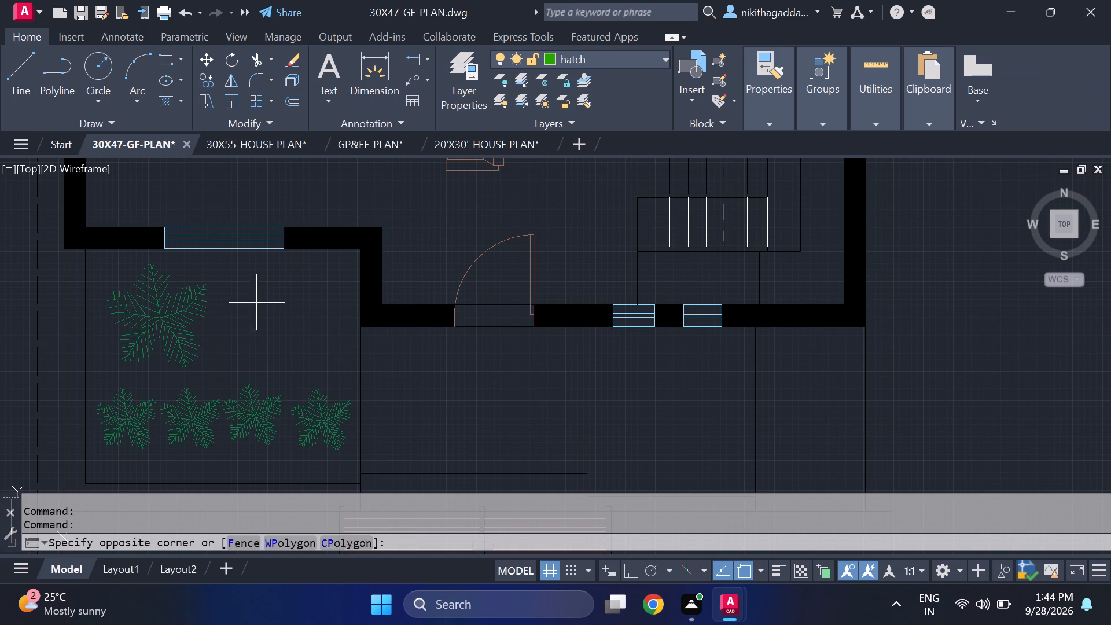
left_click(127, 412)
key("Delete")
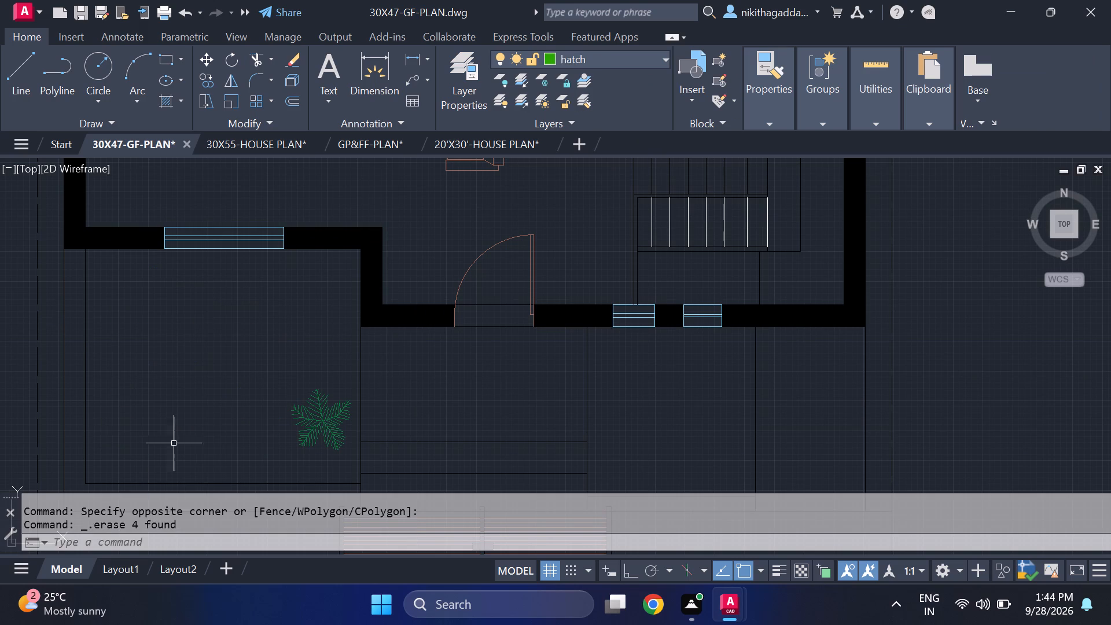
left_click(336, 374)
left_click(301, 406)
key("Delete")
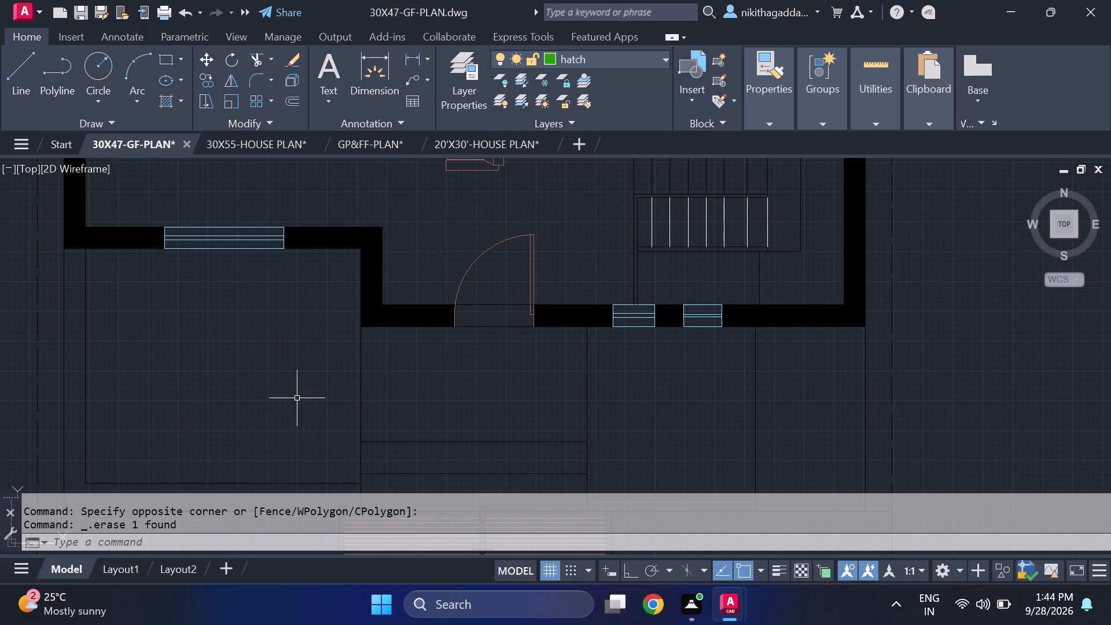
Fill the front garden and the area below the staircase with a solid hatch on the hatch layer.
type("hatch")
key("Return")
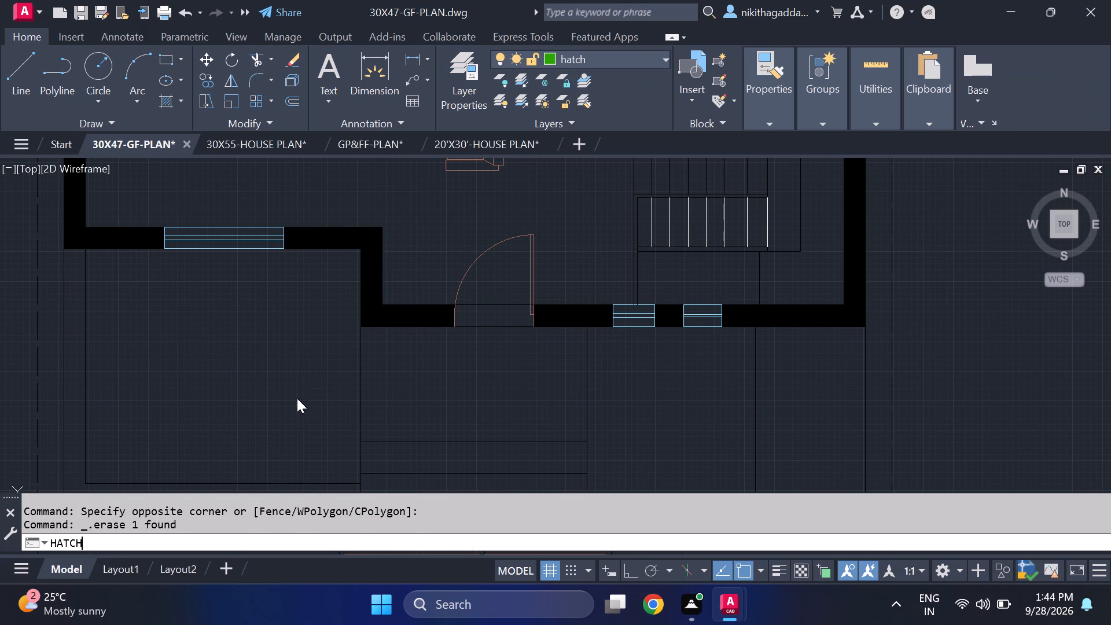
left_click(230, 401)
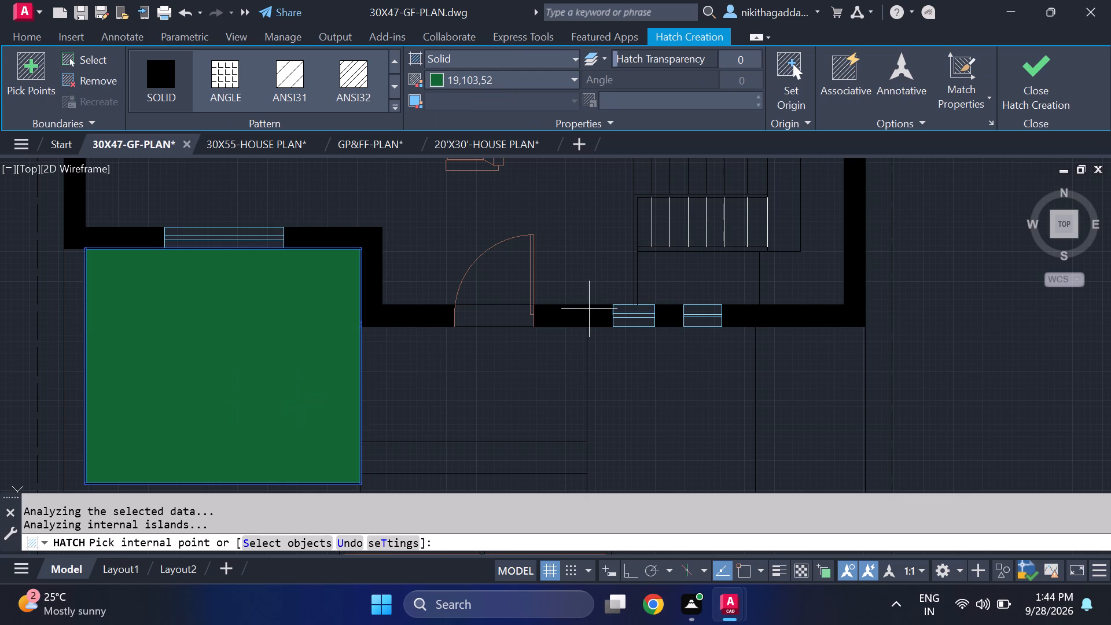
scroll(589, 309, "down", 2)
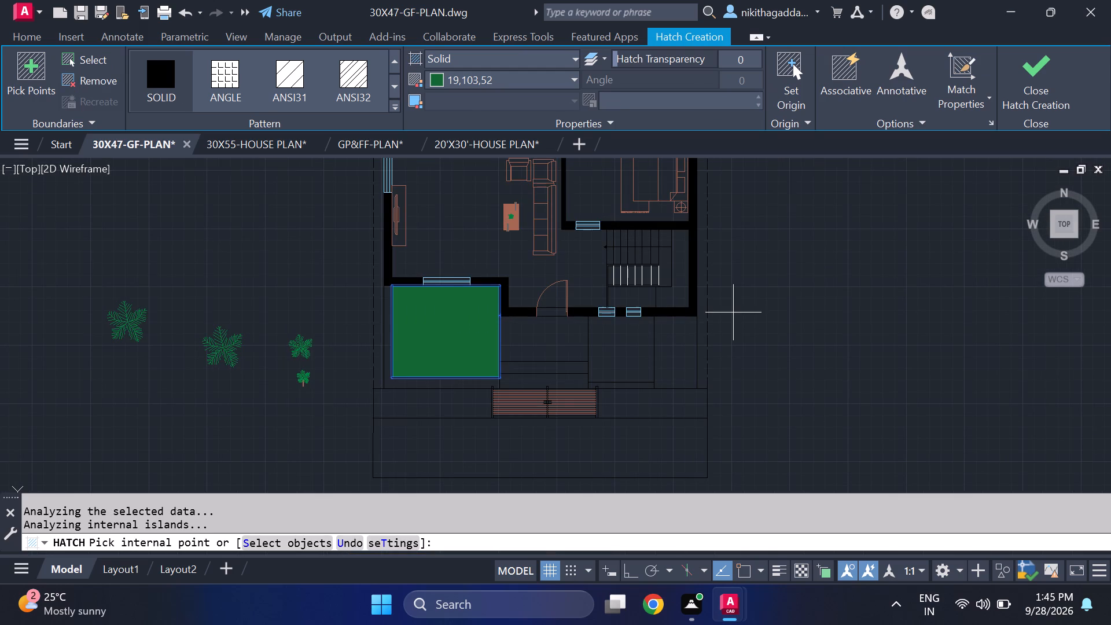
left_click(636, 291)
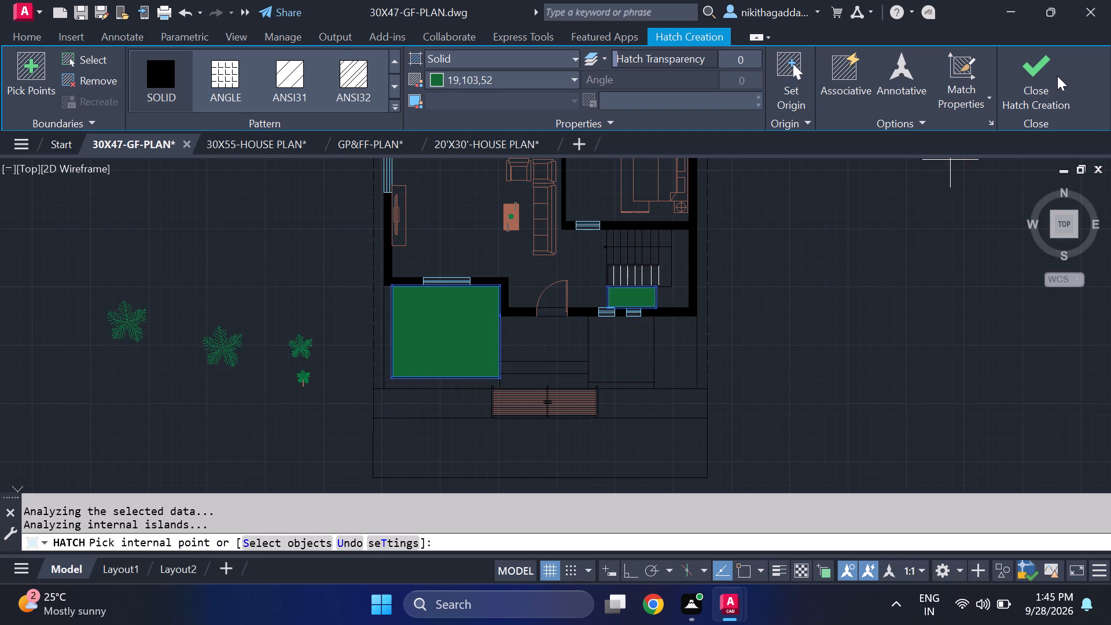
left_click(1057, 76)
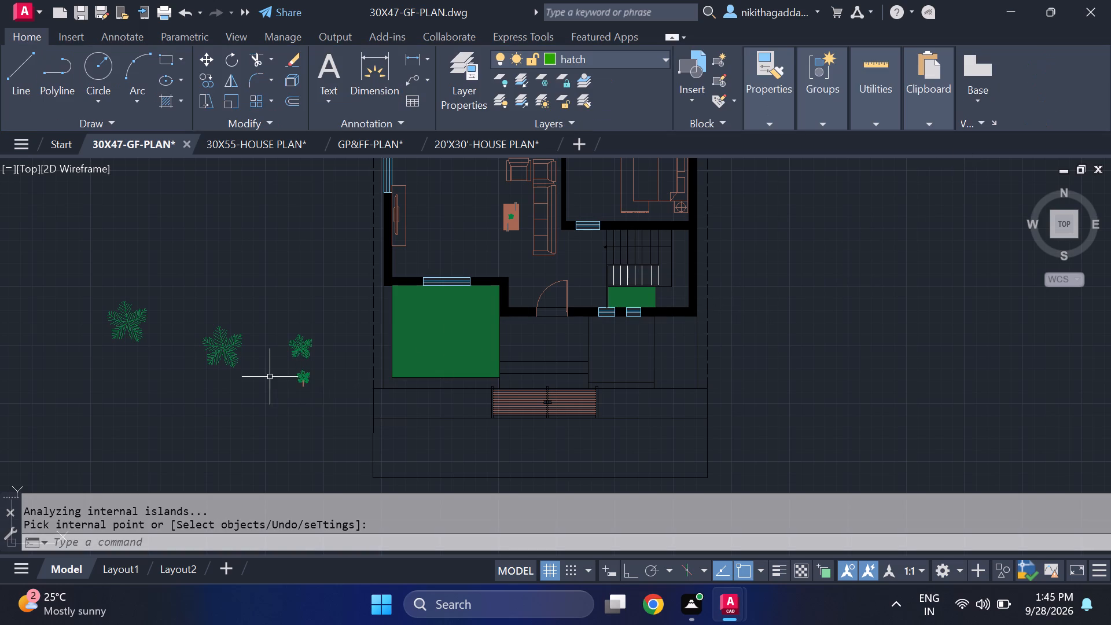
Scale up the small tree with a trunk beside the plan to roughly the size of the tree above it.
middle_click_drag(269, 377, 334, 369)
scroll(356, 370, "up", 2)
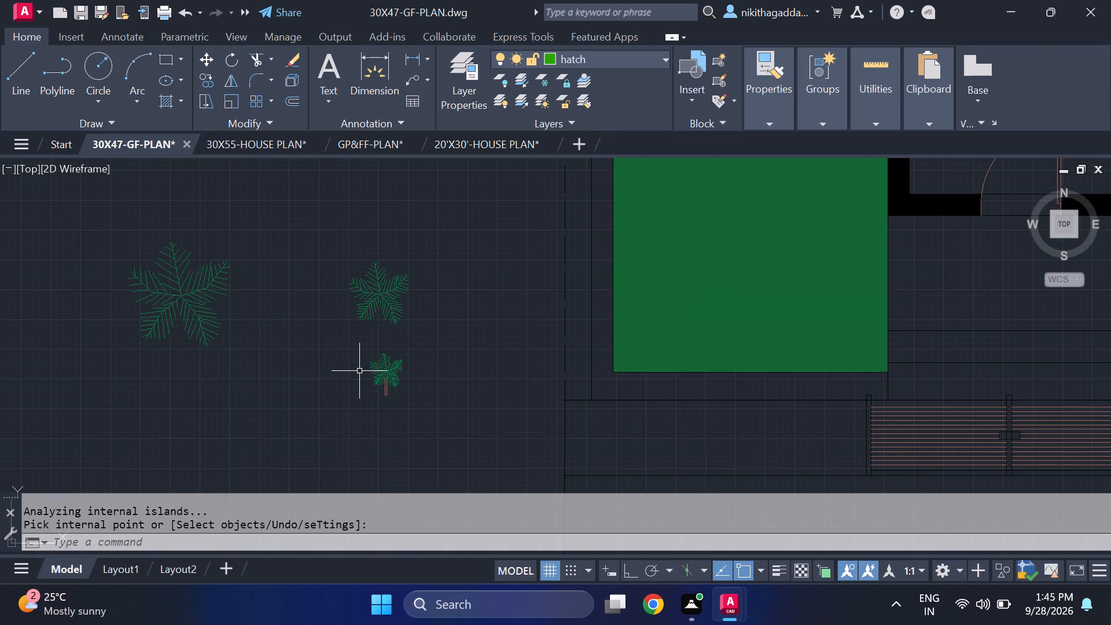
scroll(404, 371, "up", 2)
left_click_drag(428, 333, 413, 344)
left_click(233, 453)
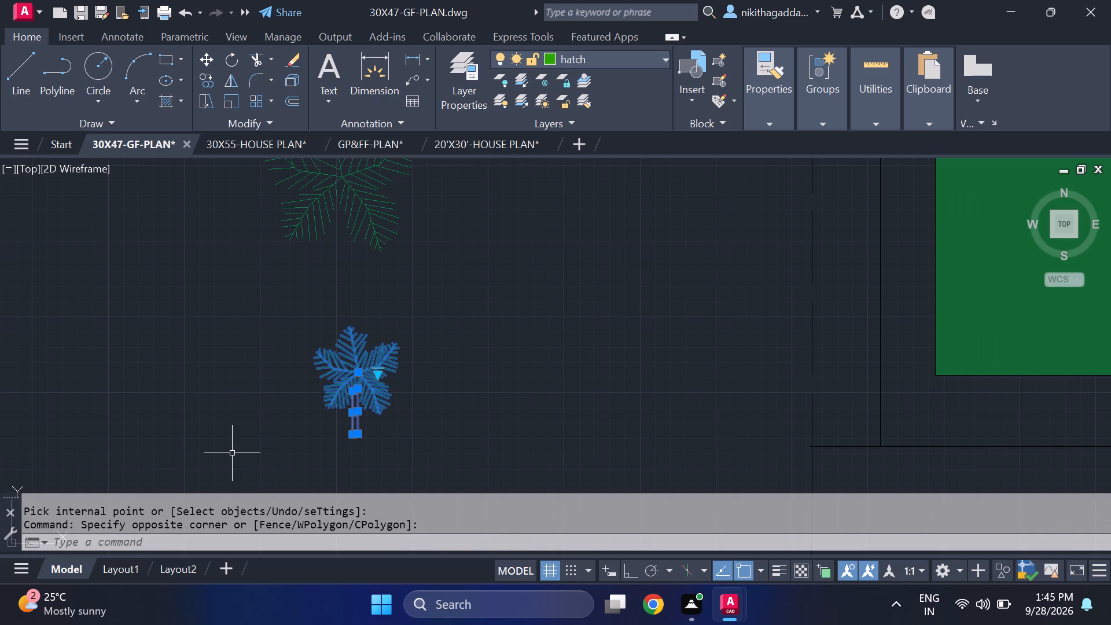
type("scale")
key("Return")
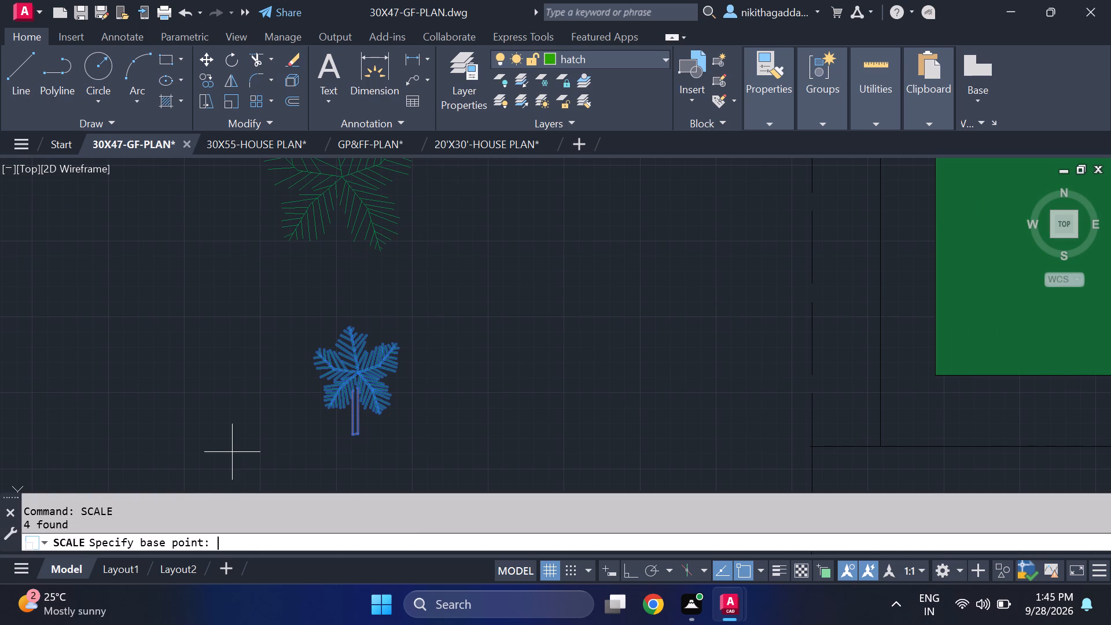
left_click(351, 369)
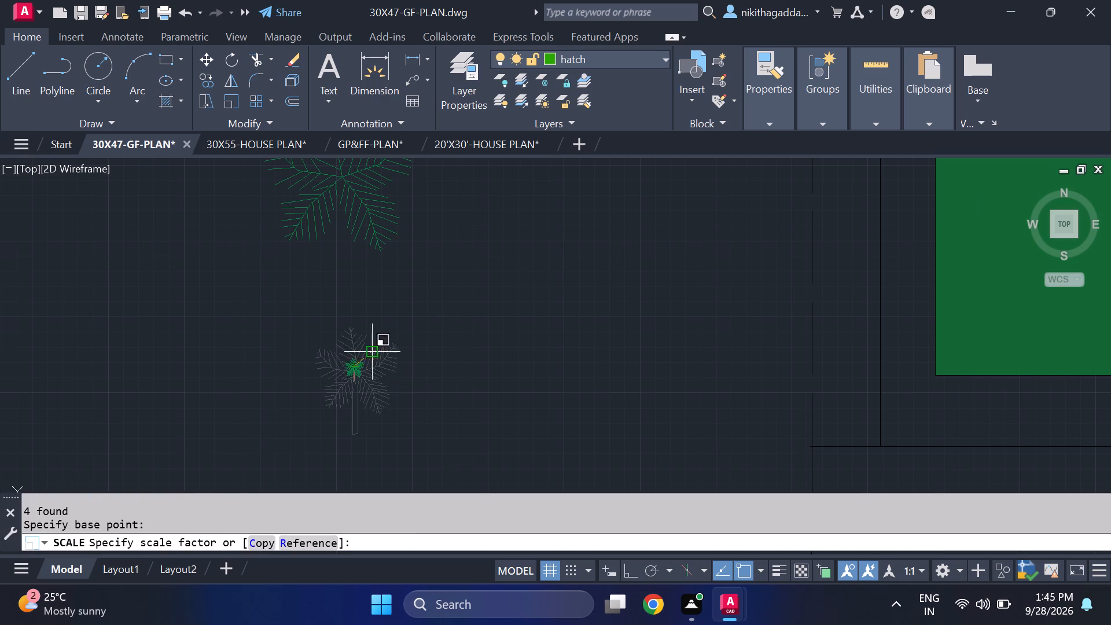
scroll(507, 285, "down", 2)
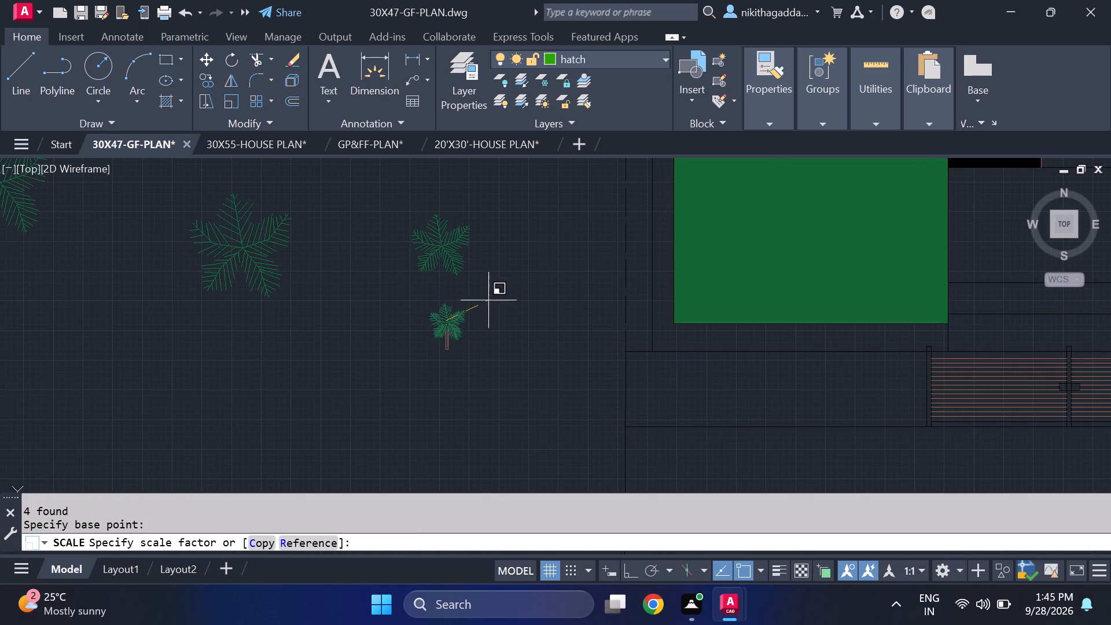
left_click(524, 273)
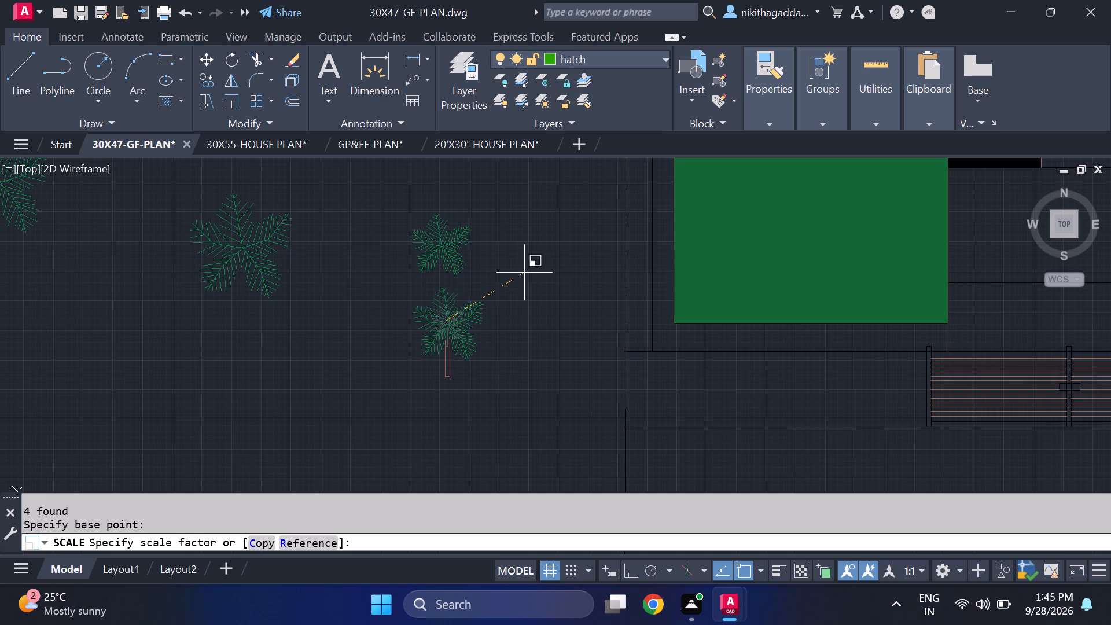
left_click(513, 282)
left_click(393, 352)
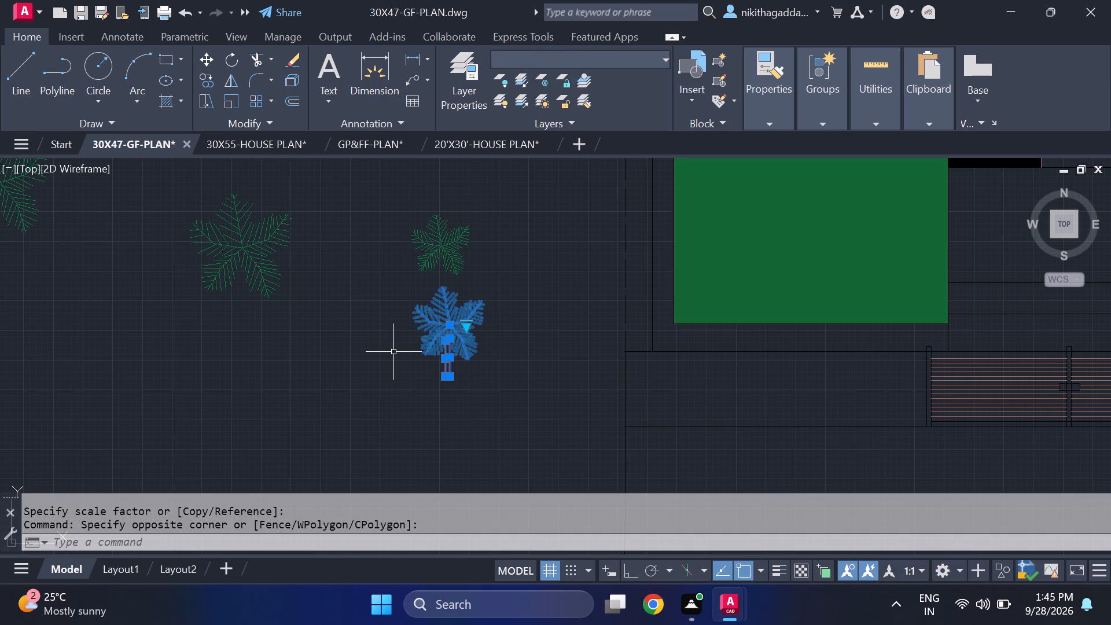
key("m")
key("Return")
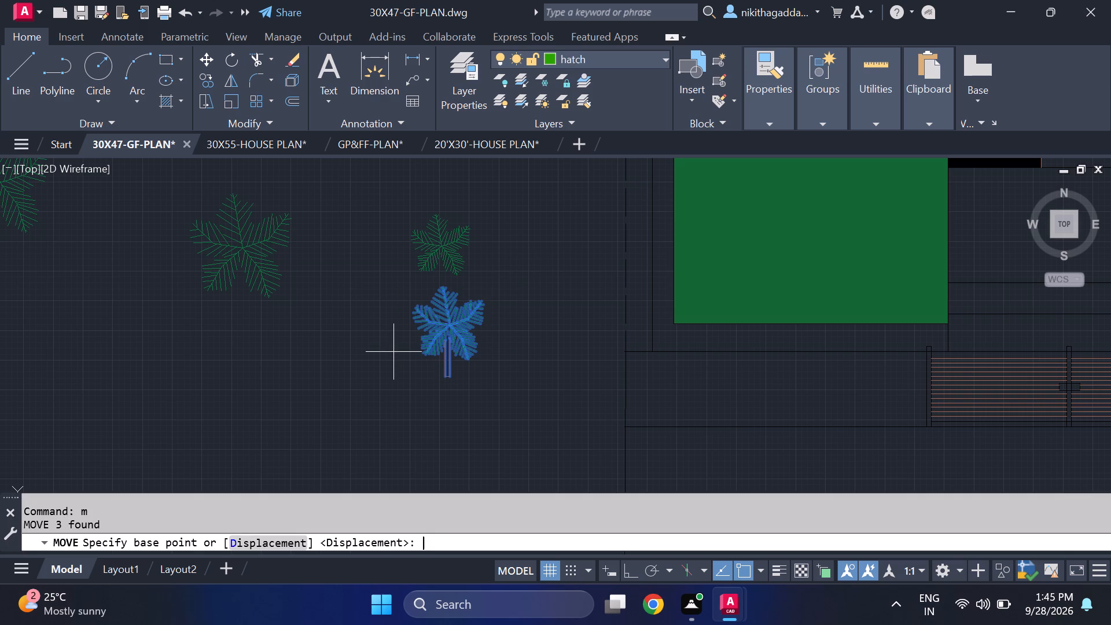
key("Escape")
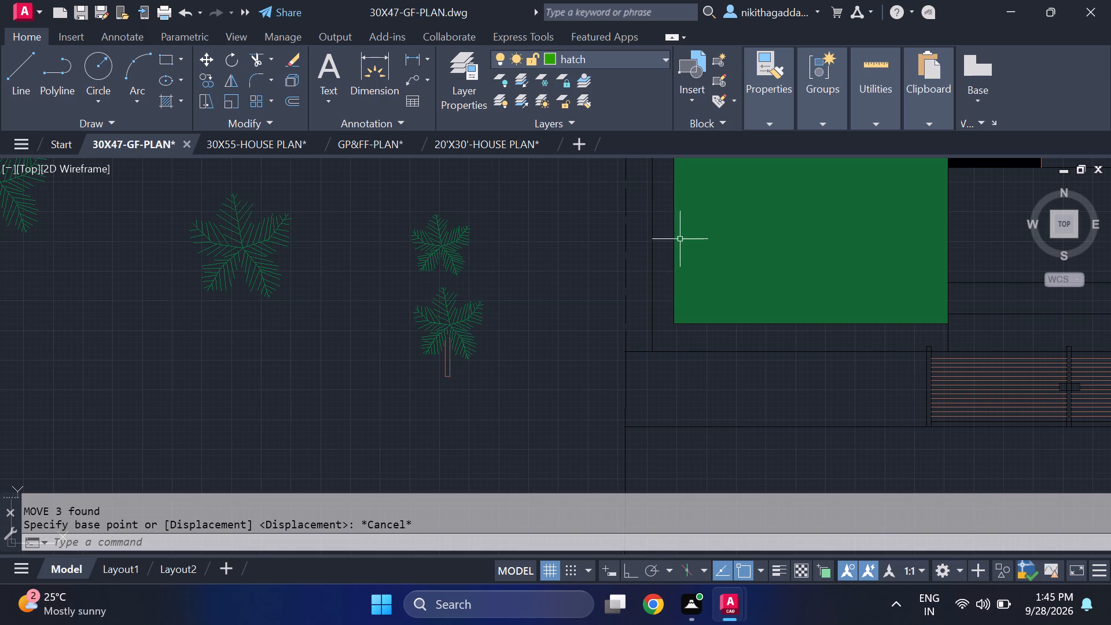
Copy the enlarged tree with its trunk into the upper-left part of the hatched front garden.
left_click_drag(501, 288, 491, 300)
left_click(380, 380)
type("co")
key("Return")
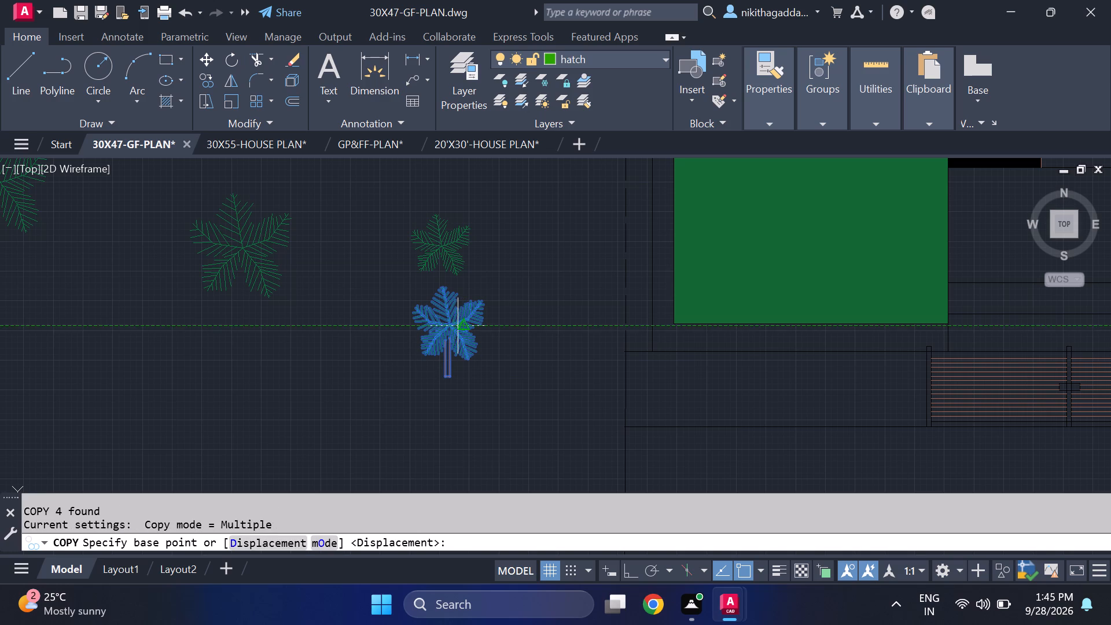
left_click(447, 326)
middle_click_drag(744, 244, 729, 291)
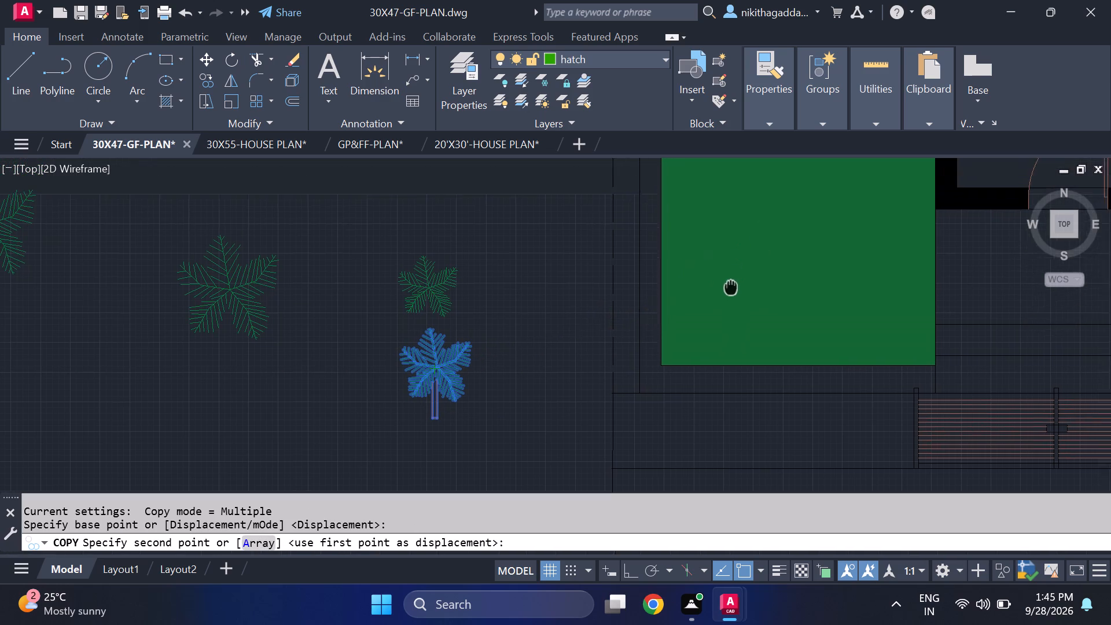
middle_click_drag(729, 291, 716, 344)
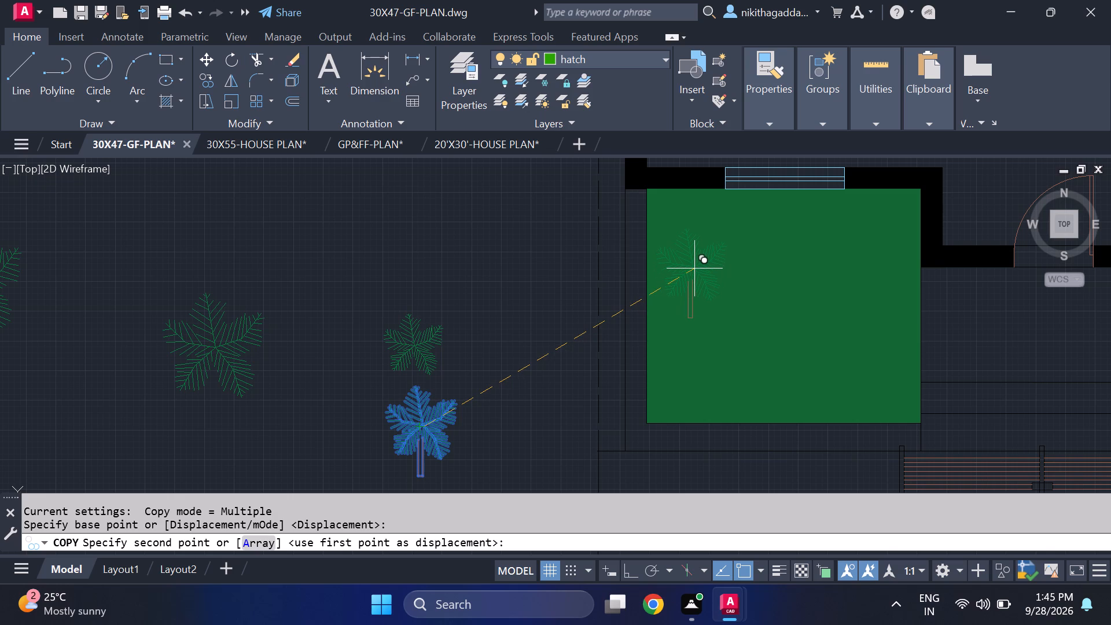
left_click(694, 269)
key("Escape")
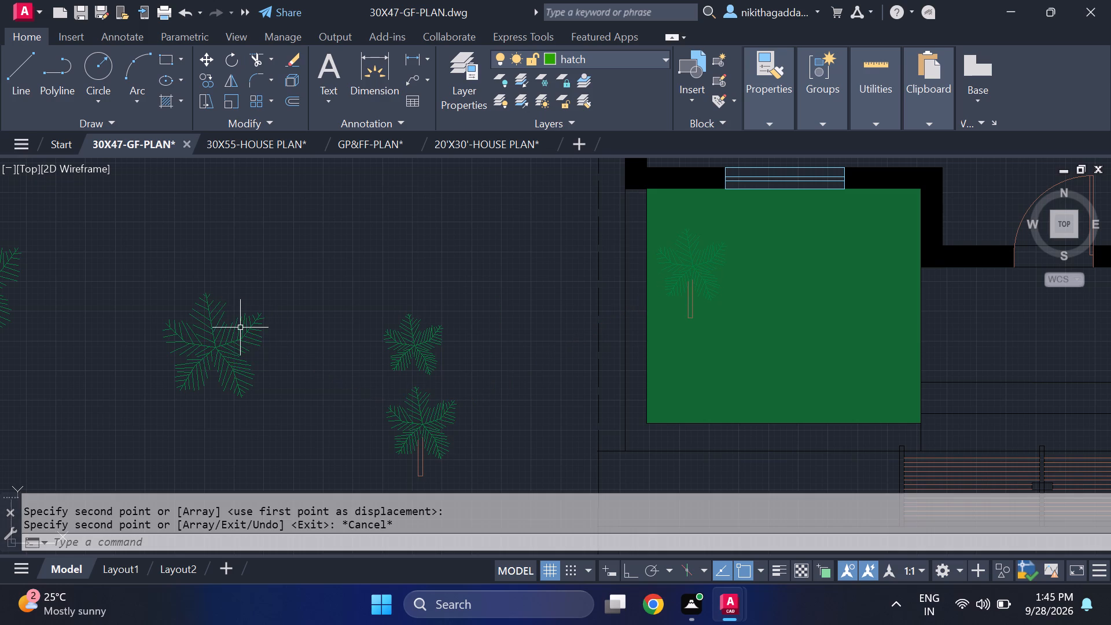
Set the greenary layer's colour to index colour 104.
scroll(319, 341, "down", 3)
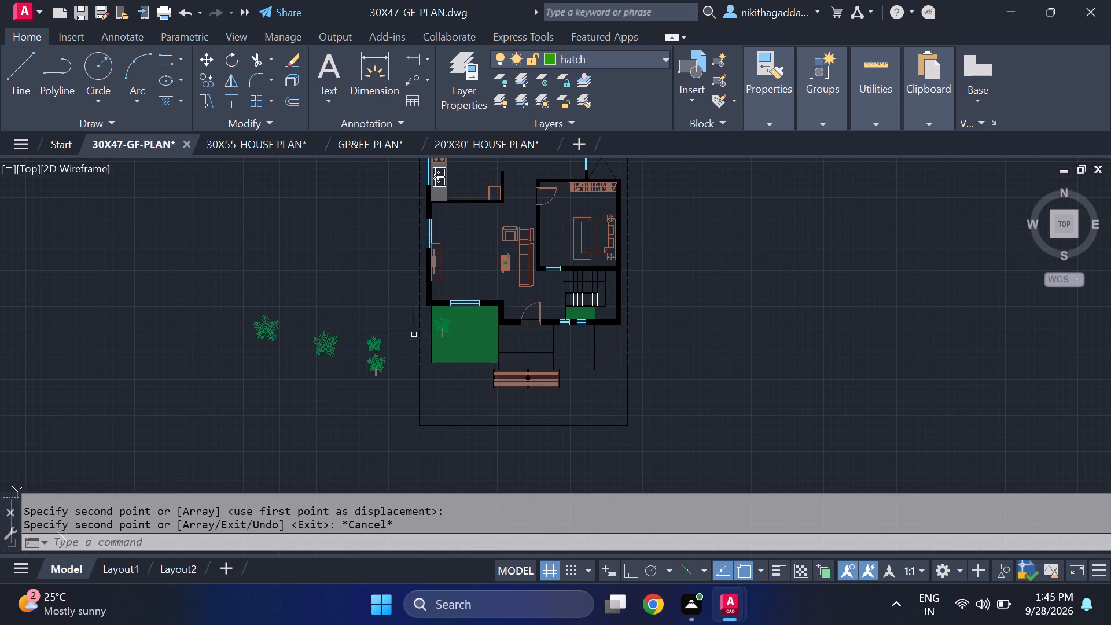
left_click(610, 60)
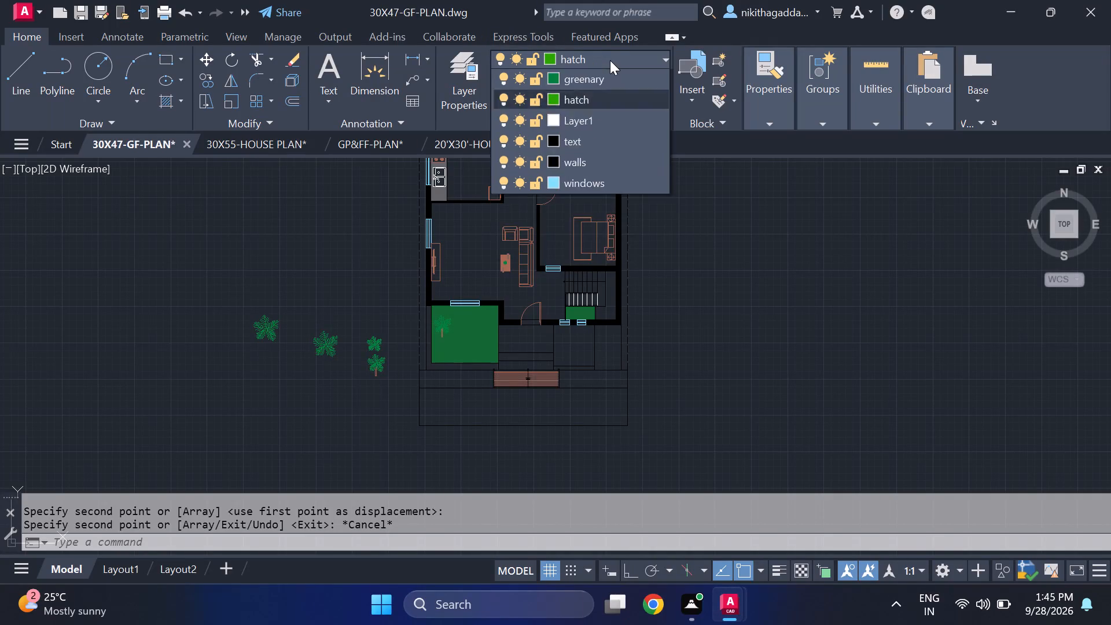
left_click(551, 143)
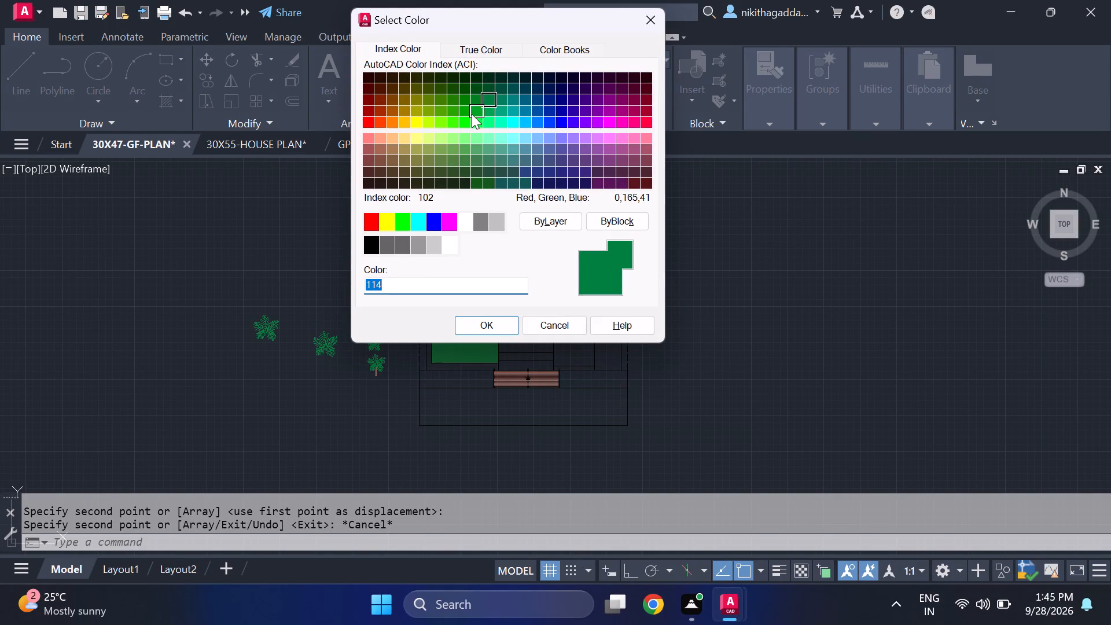
left_click(477, 97)
left_click(485, 322)
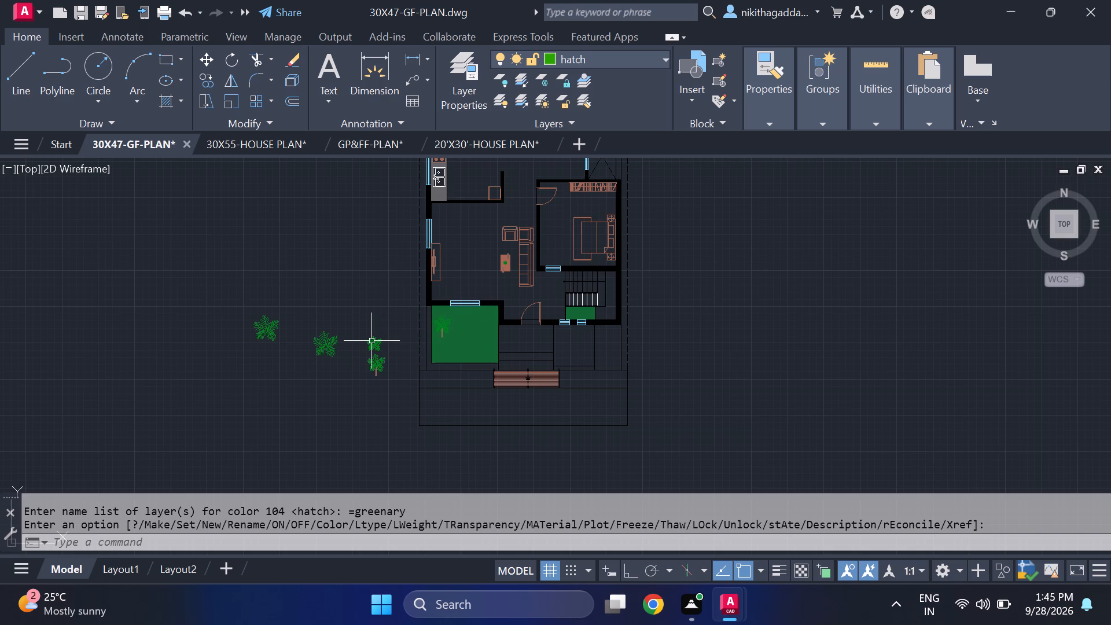
key("Escape")
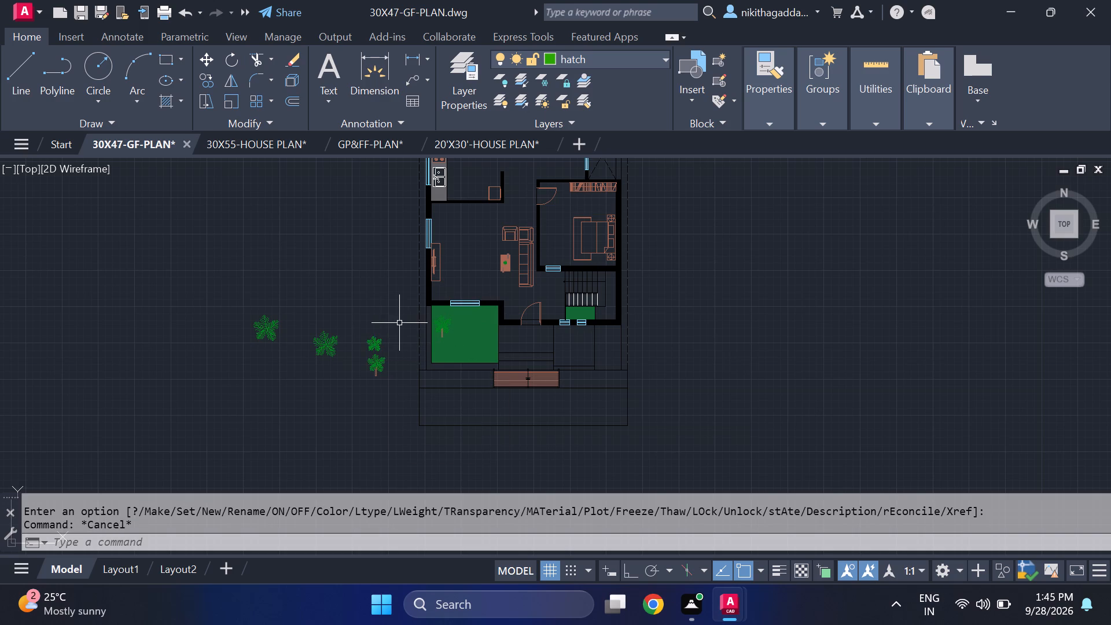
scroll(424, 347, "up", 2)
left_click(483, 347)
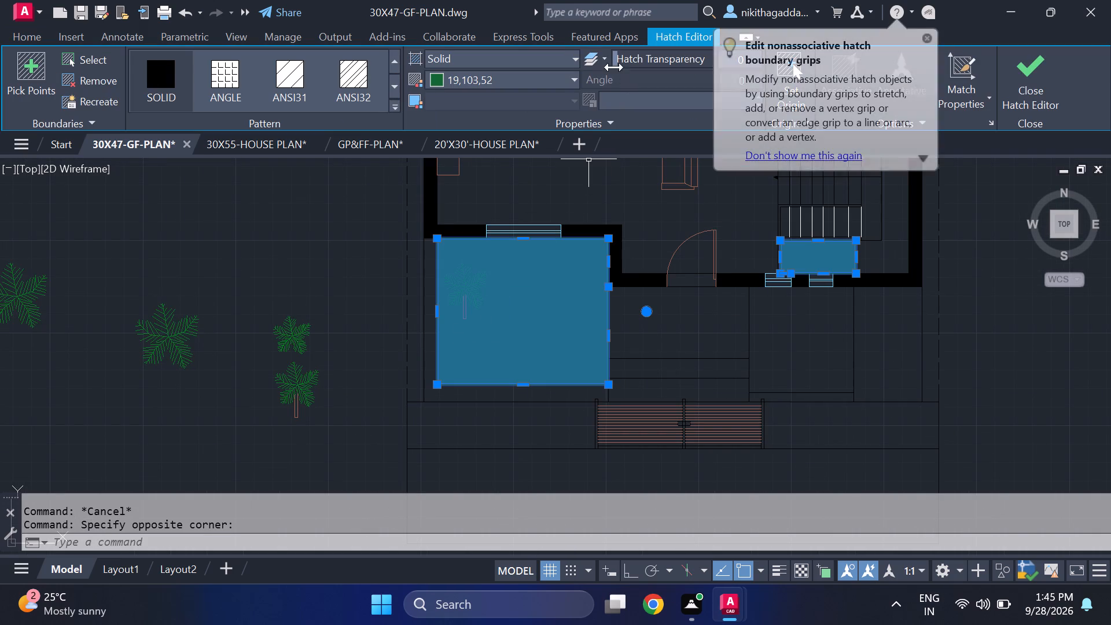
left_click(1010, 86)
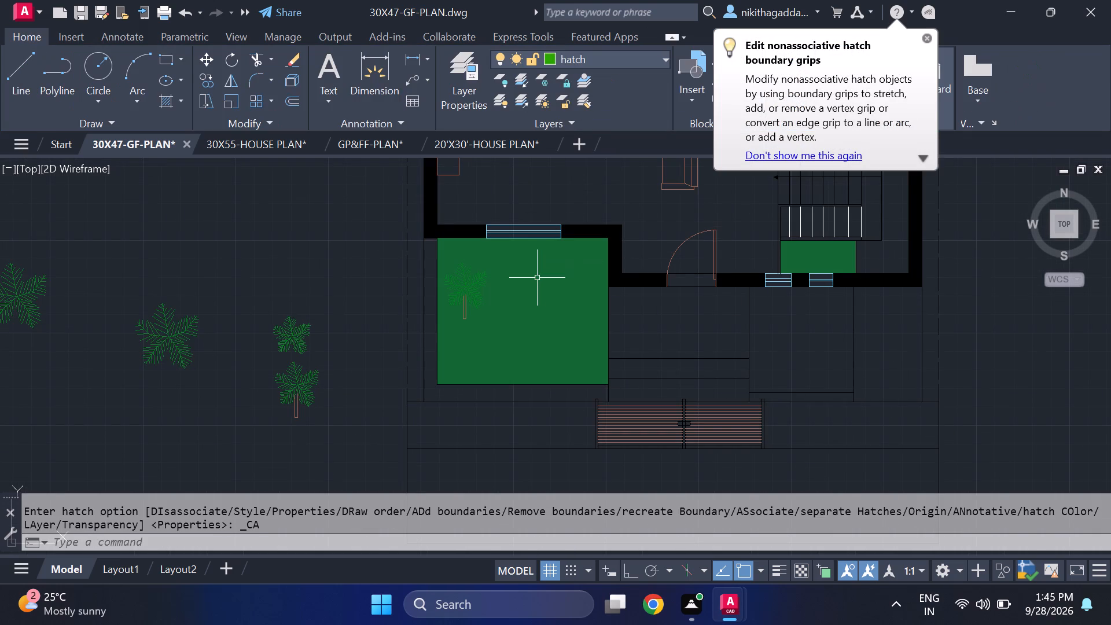
Set the hatch layer's colour to index colour 70.
left_click(551, 55)
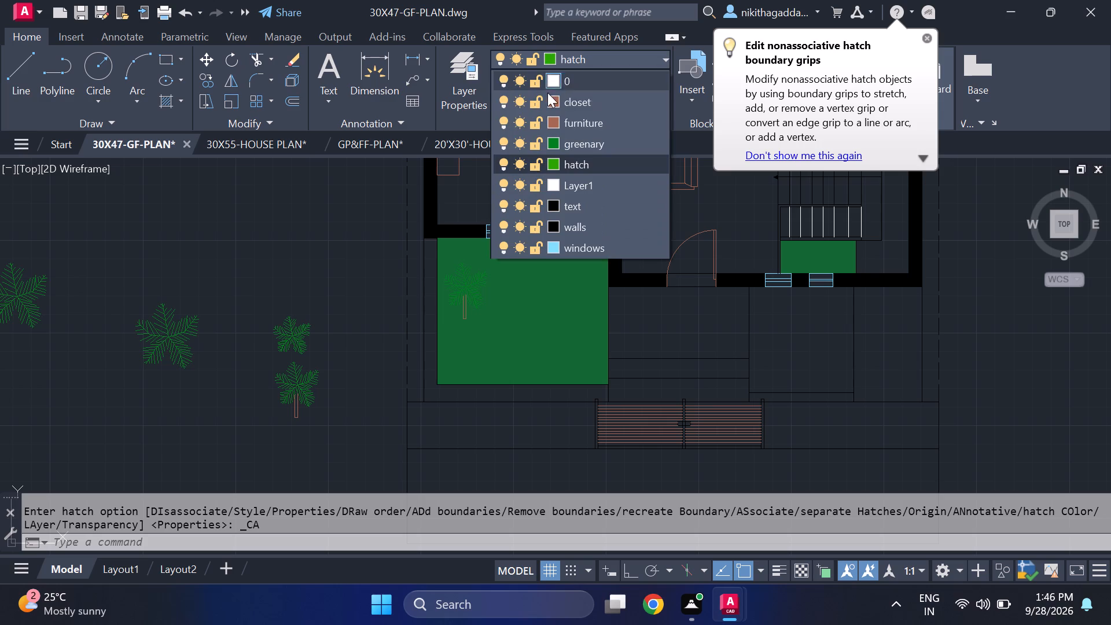
left_click(553, 161)
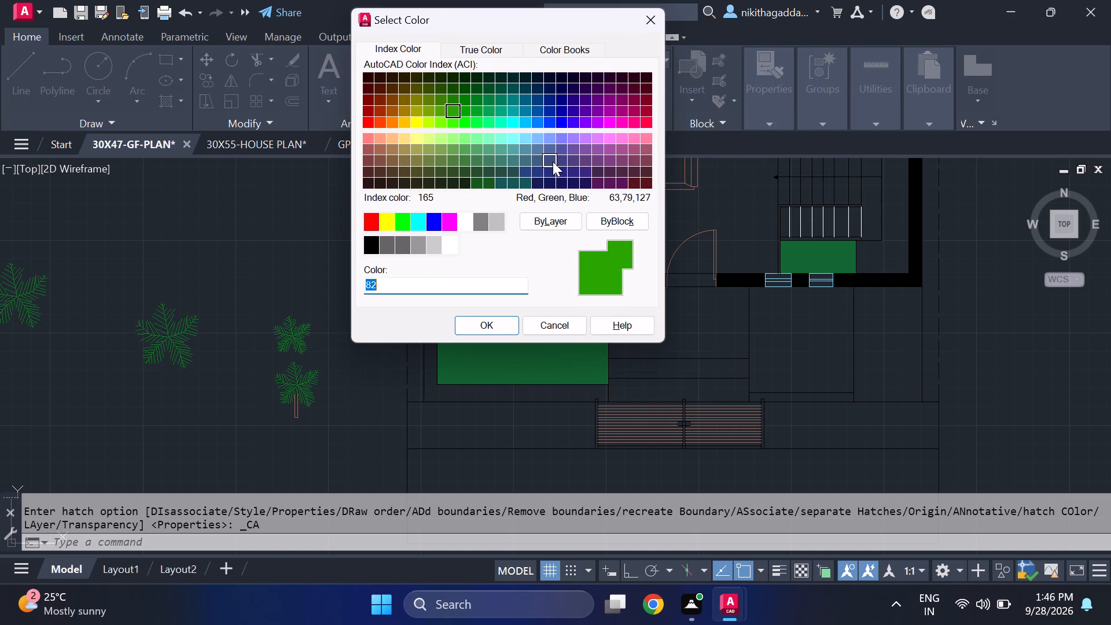
left_click(444, 123)
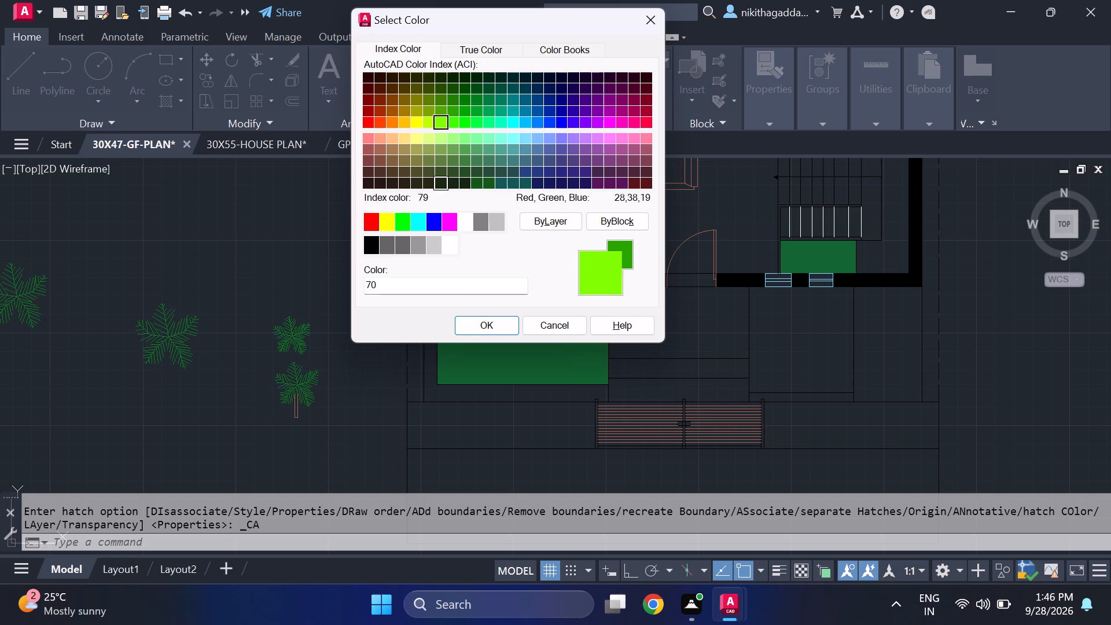
left_click(476, 318)
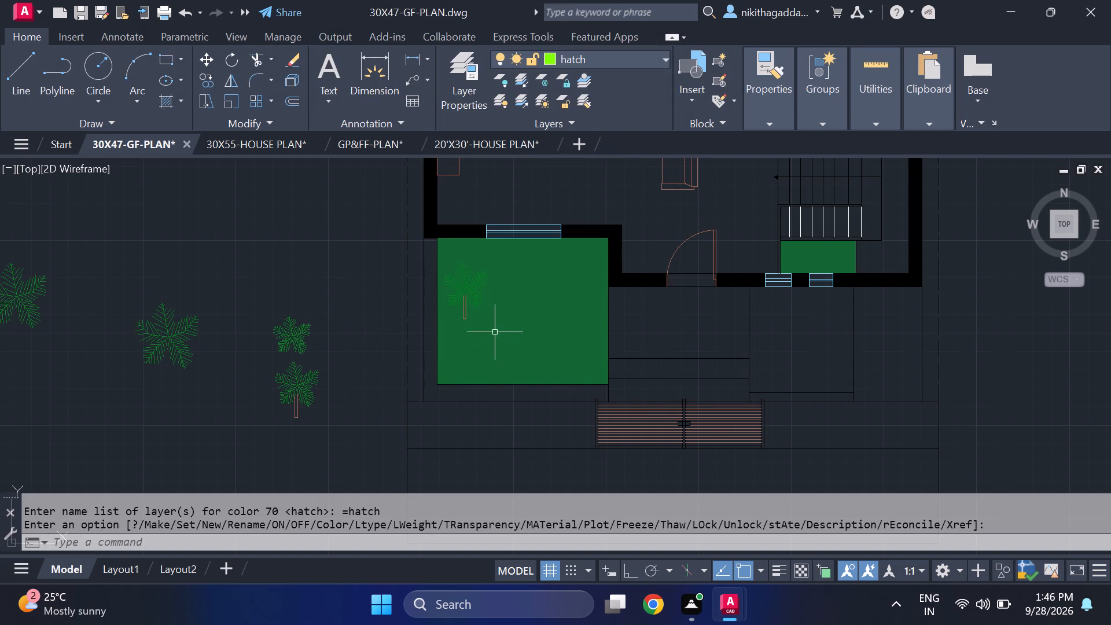
Change the colour of the front garden and staircase hatch to ByLayer.
scroll(494, 324, "down", 2)
scroll(506, 318, "up", 3)
left_click(506, 318)
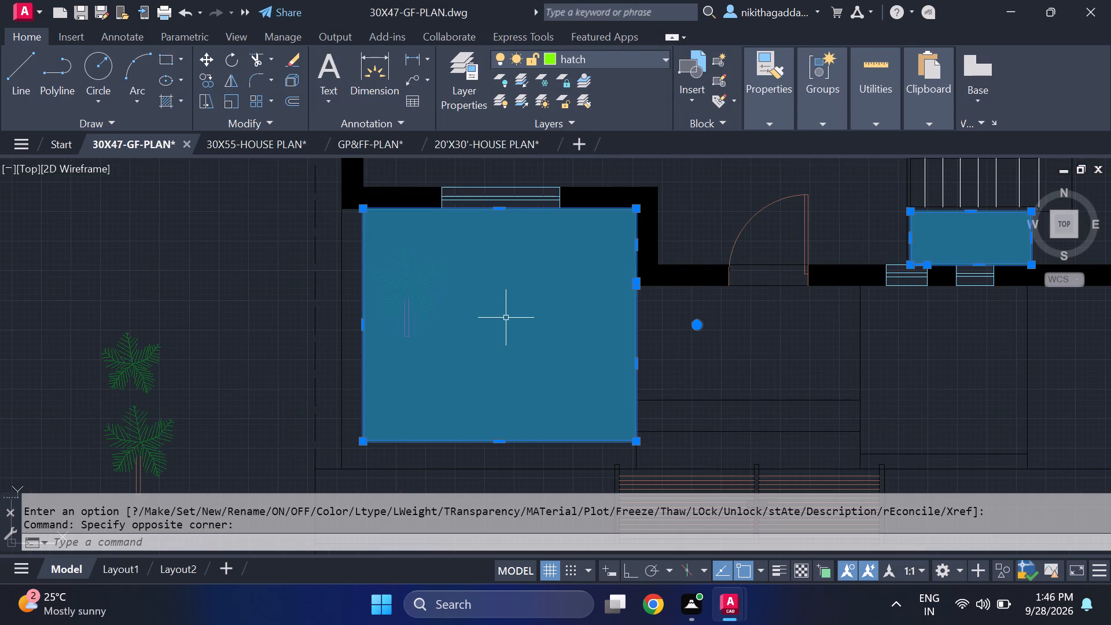
left_click(565, 75)
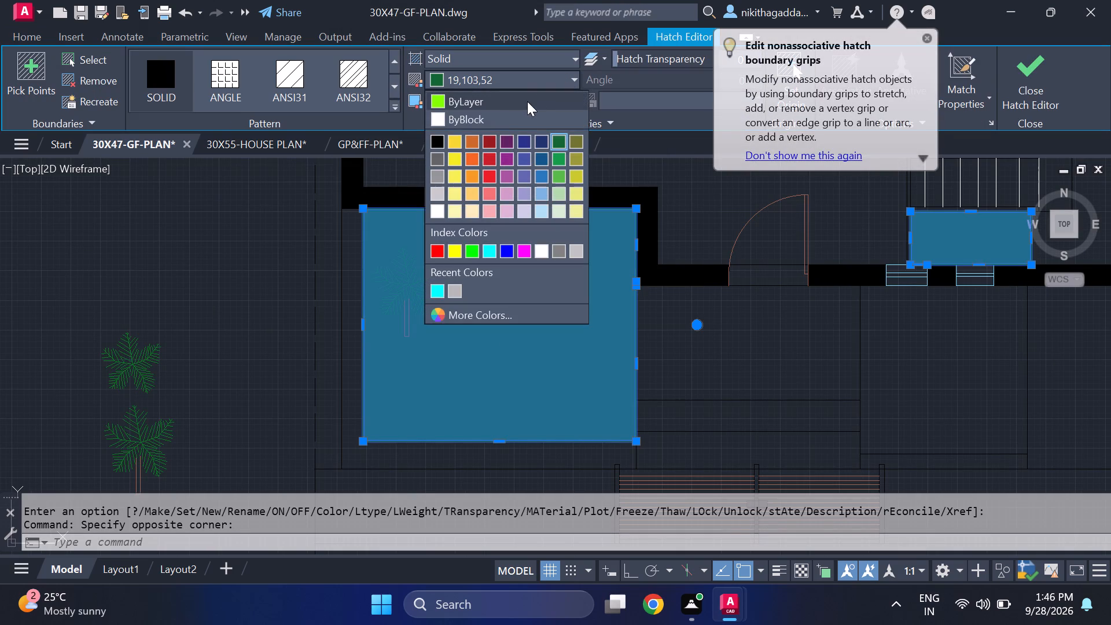
left_click(507, 101)
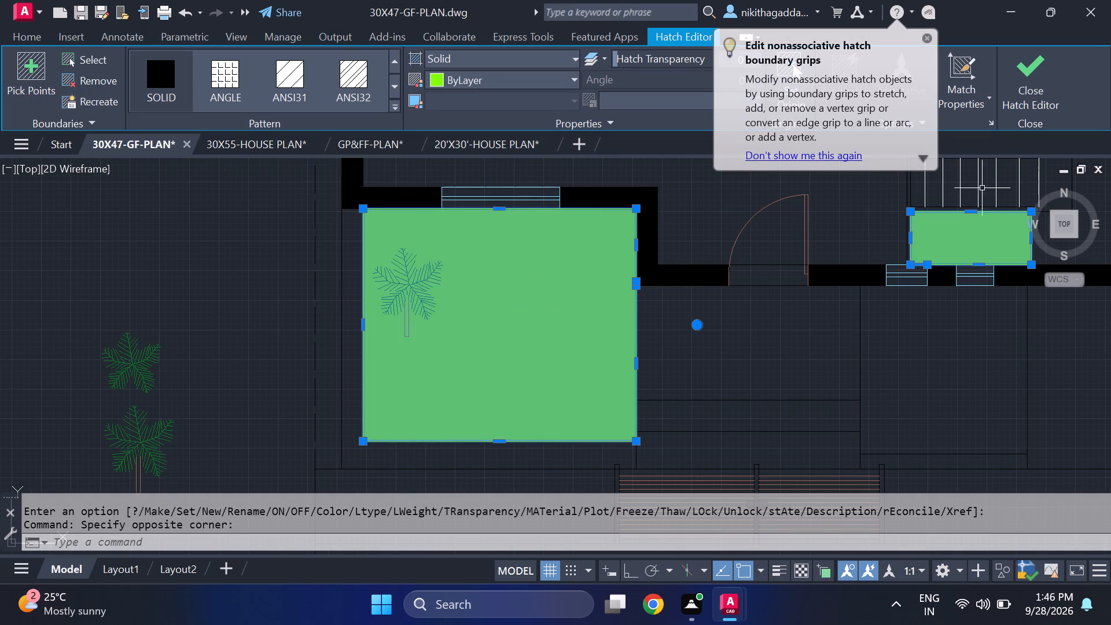
Close the hatch edit and reapply the ByLayer colour to the front garden and staircase hatch.
left_click(1042, 84)
scroll(680, 381, "down", 4)
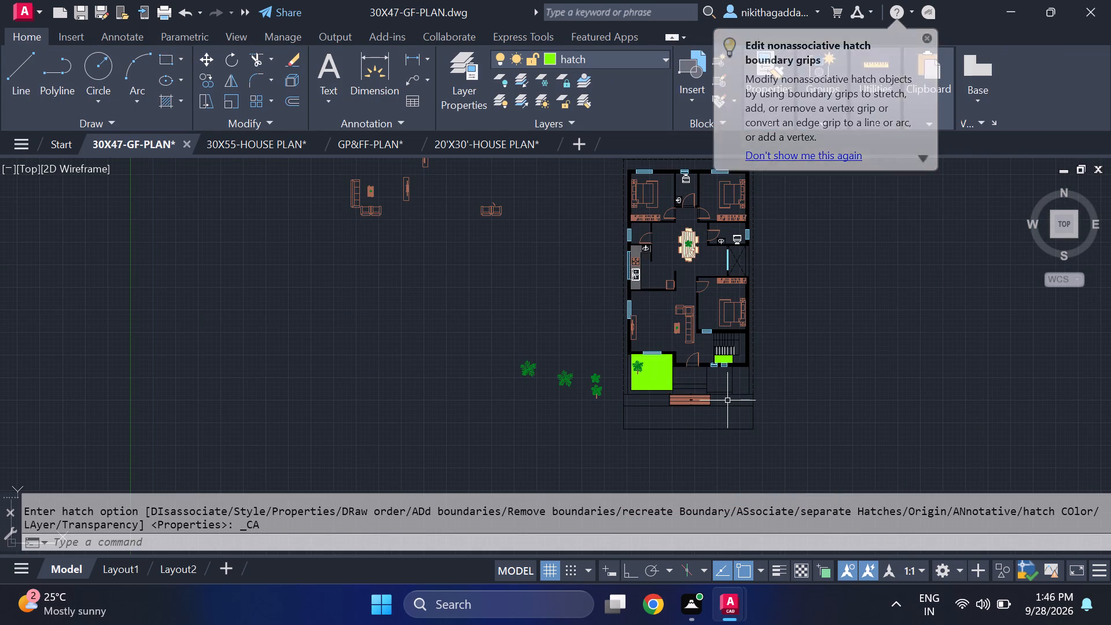
scroll(657, 377, "up", 3)
left_click(657, 377)
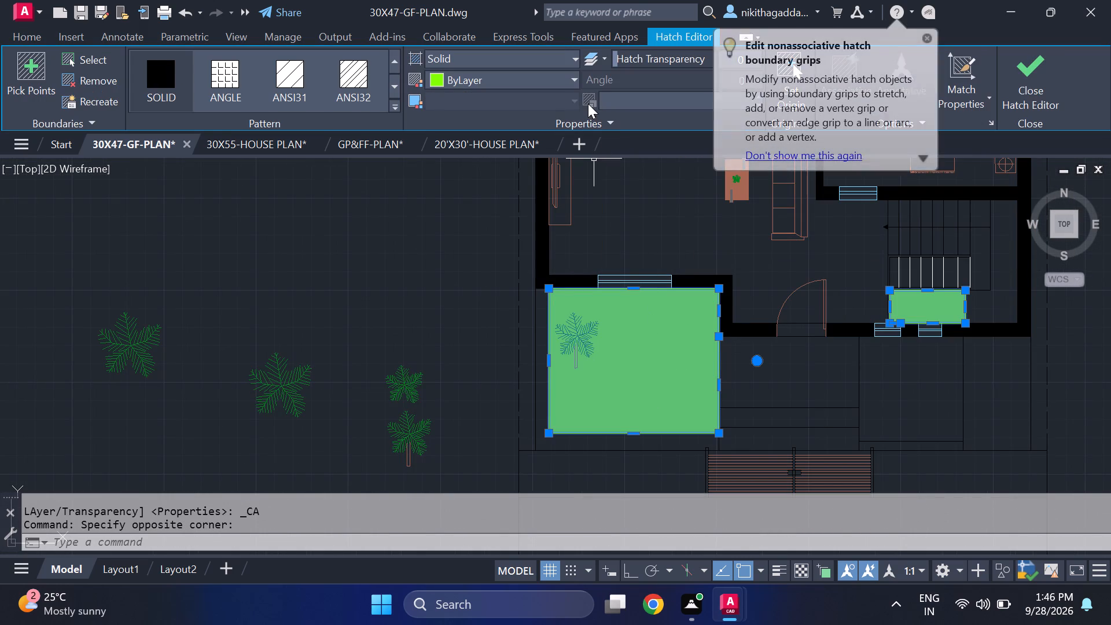
left_click(564, 81)
left_click(437, 96)
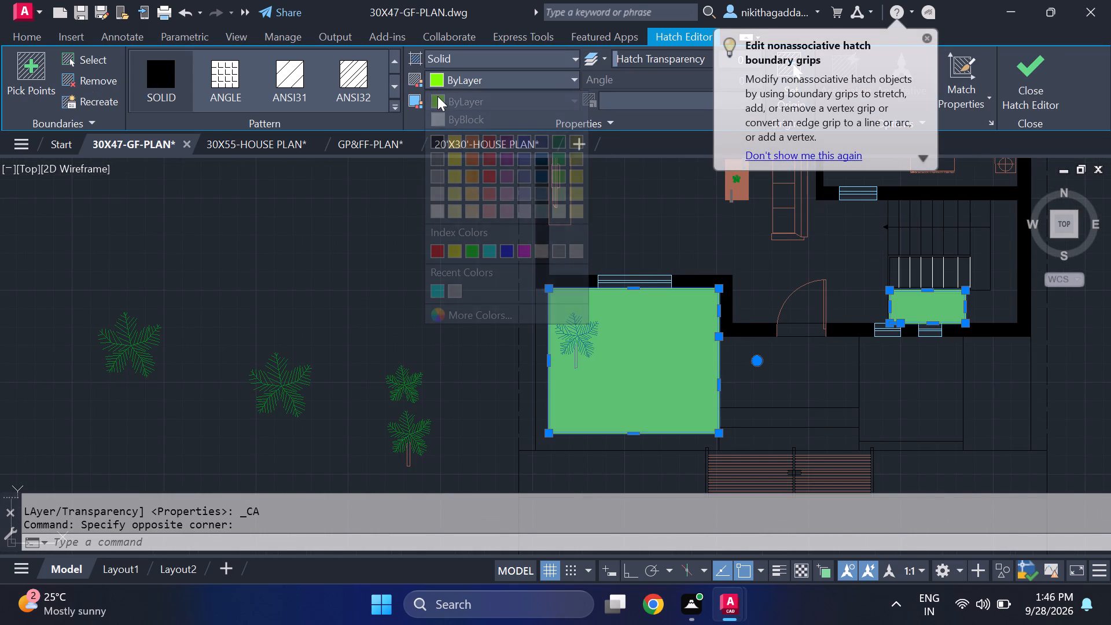
left_click(1044, 76)
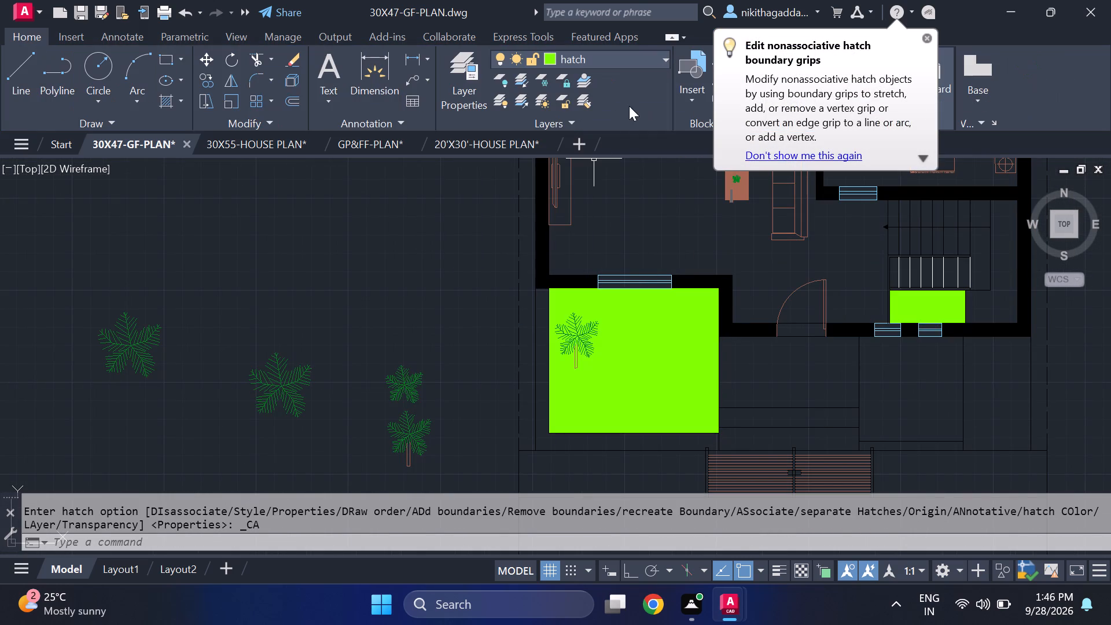
Set the hatch layer's colour to index colour 74.
left_click(550, 58)
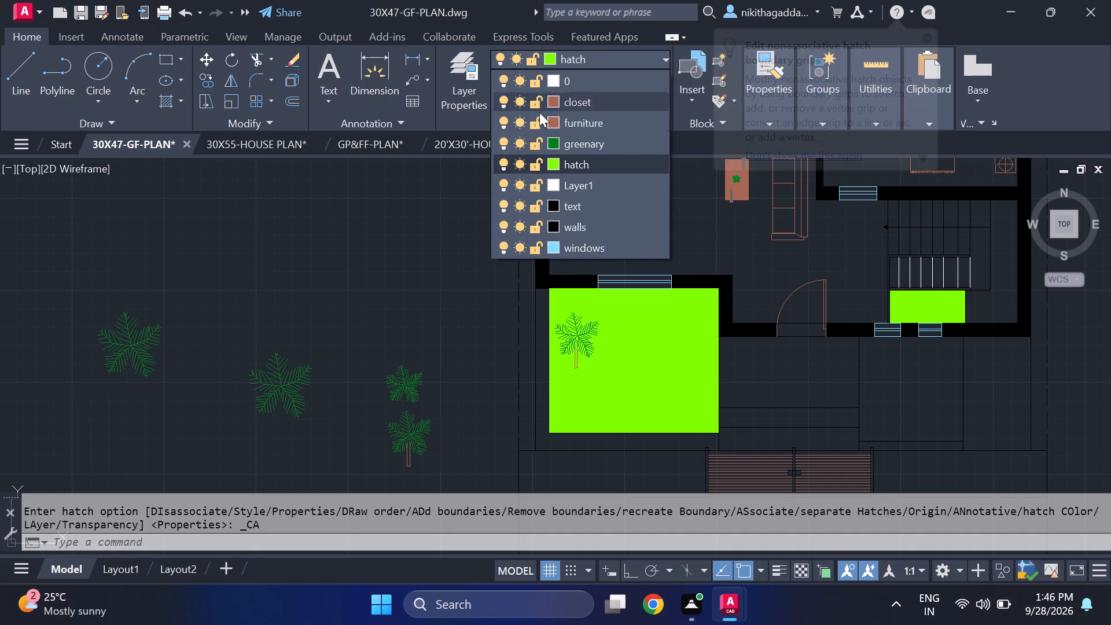
left_click(551, 163)
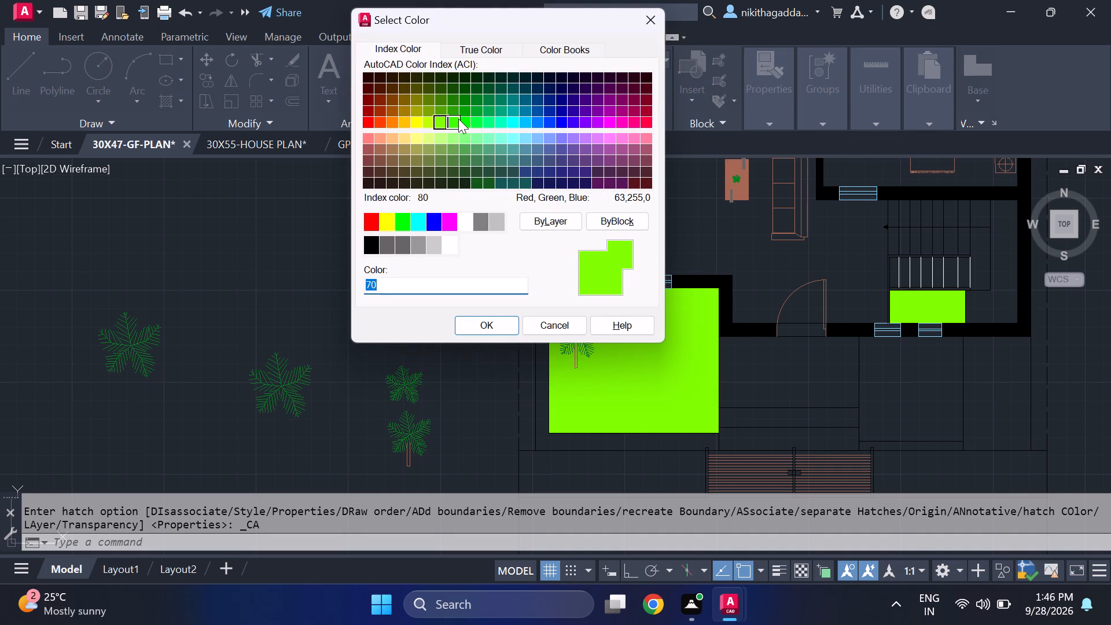
left_click(441, 106)
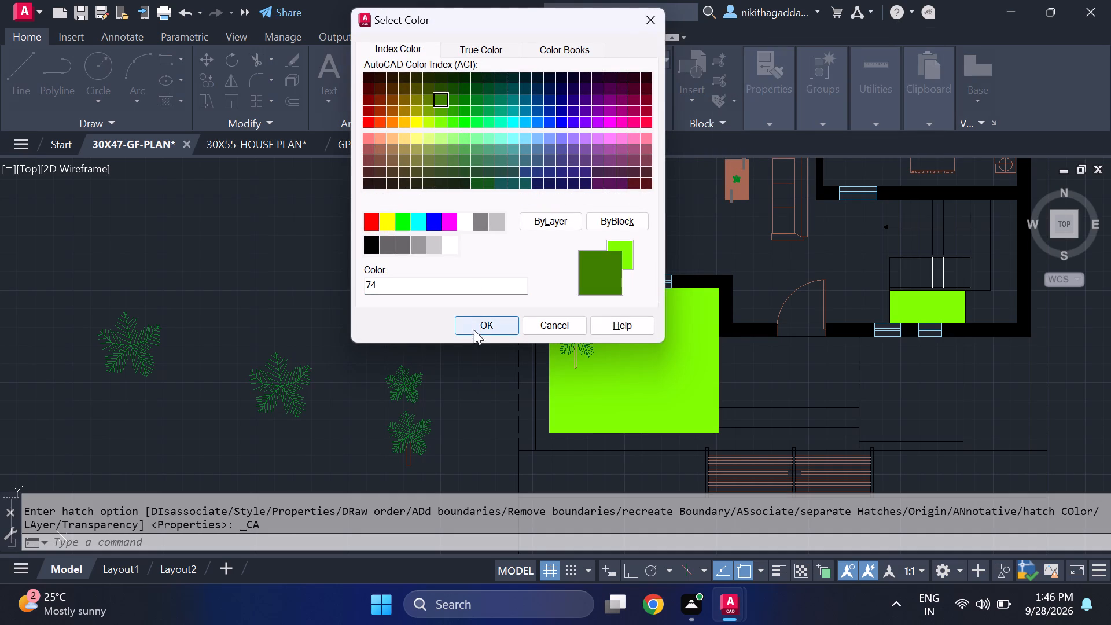
left_click(474, 319)
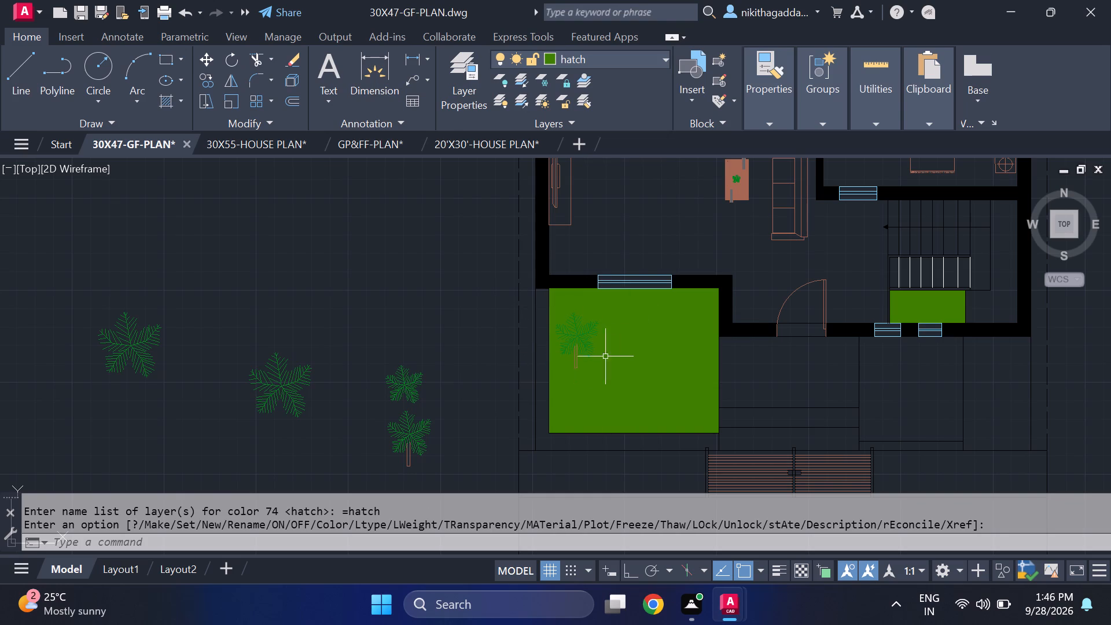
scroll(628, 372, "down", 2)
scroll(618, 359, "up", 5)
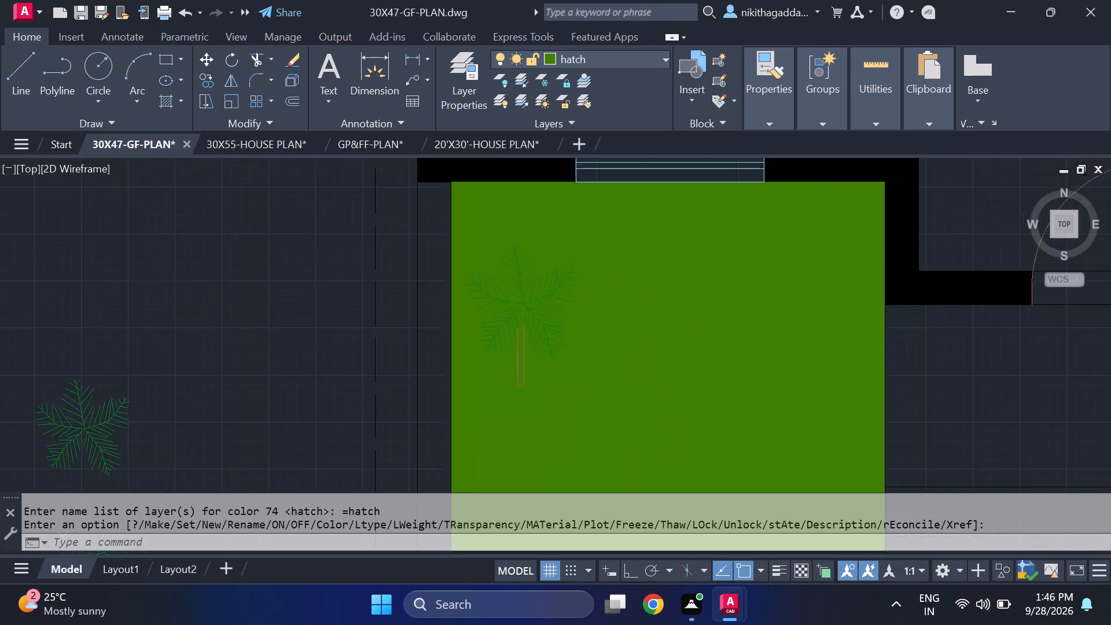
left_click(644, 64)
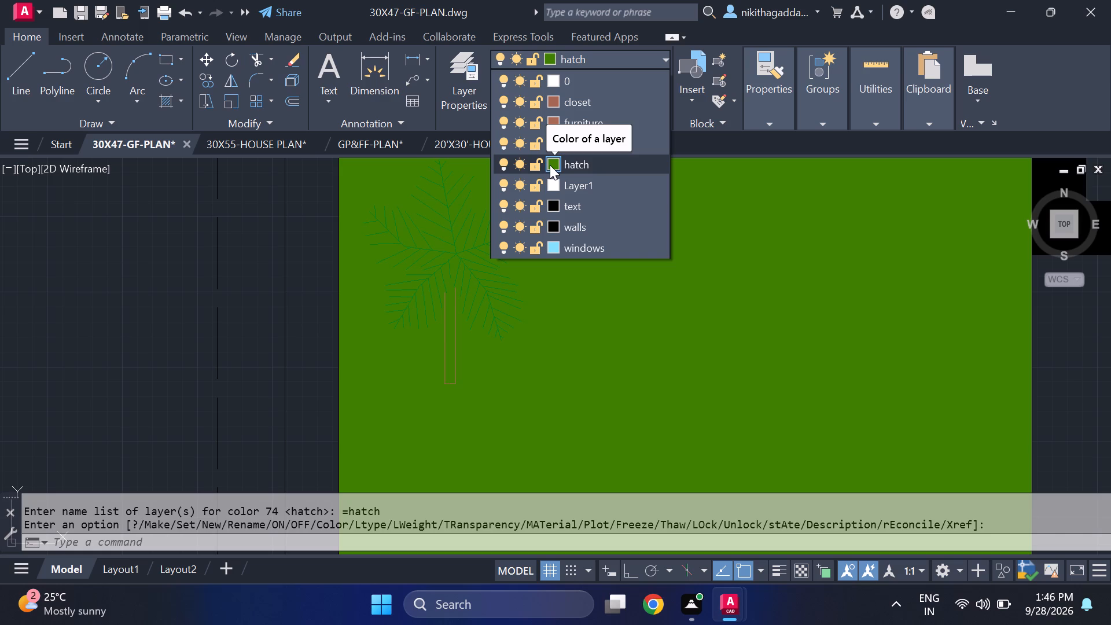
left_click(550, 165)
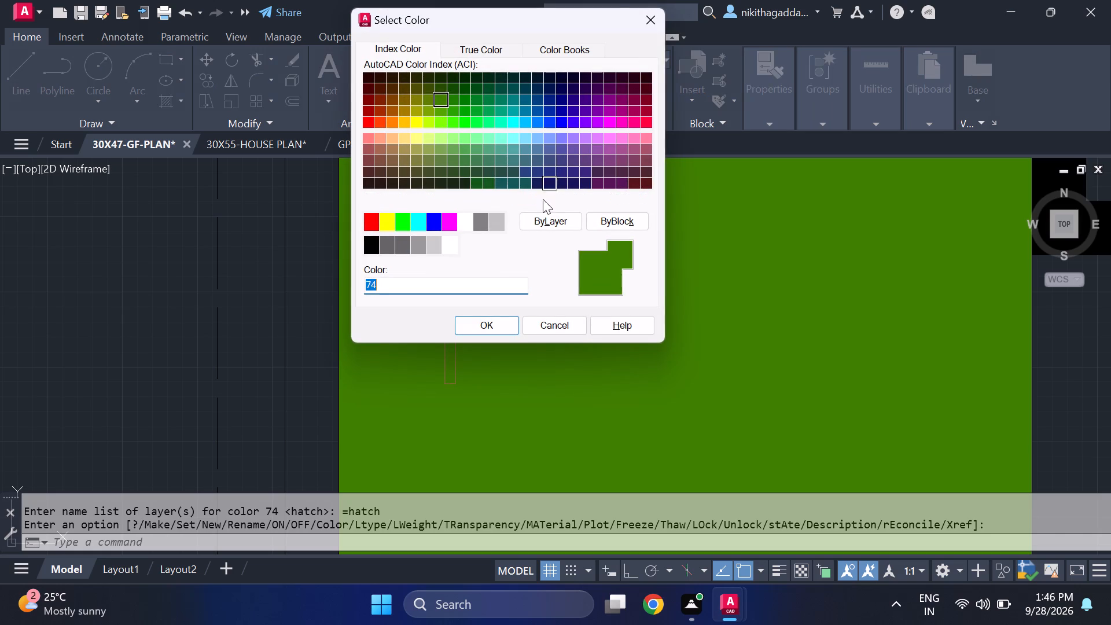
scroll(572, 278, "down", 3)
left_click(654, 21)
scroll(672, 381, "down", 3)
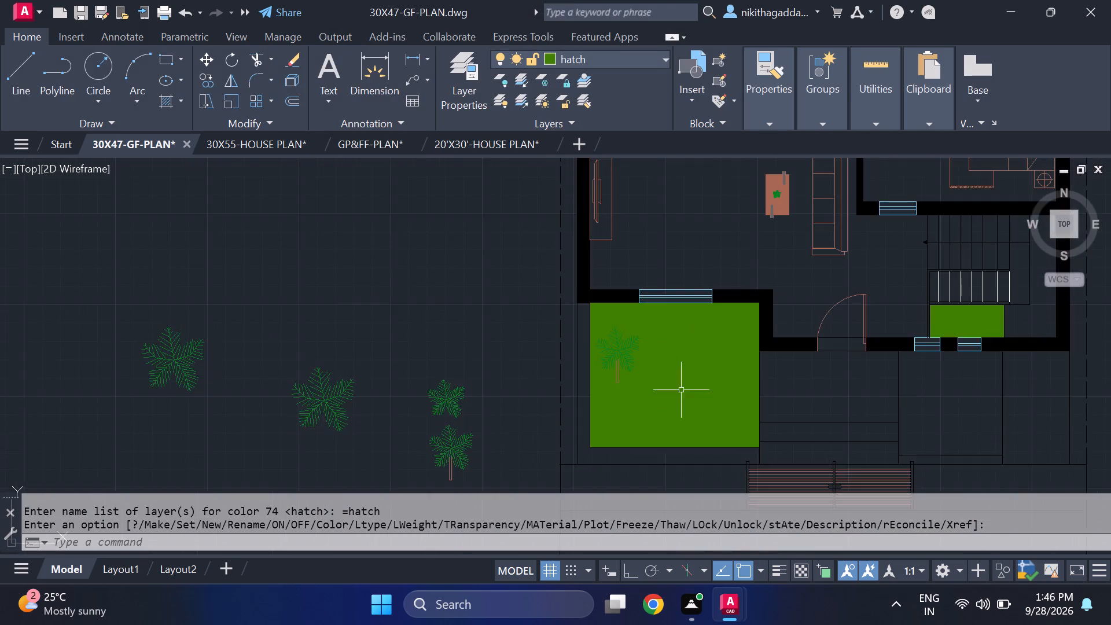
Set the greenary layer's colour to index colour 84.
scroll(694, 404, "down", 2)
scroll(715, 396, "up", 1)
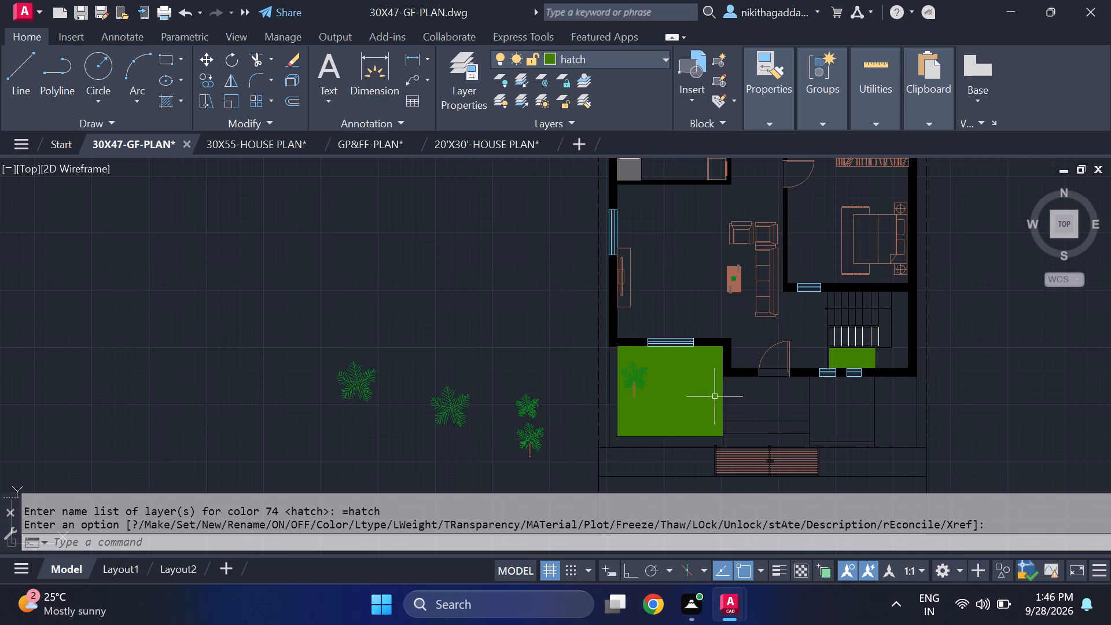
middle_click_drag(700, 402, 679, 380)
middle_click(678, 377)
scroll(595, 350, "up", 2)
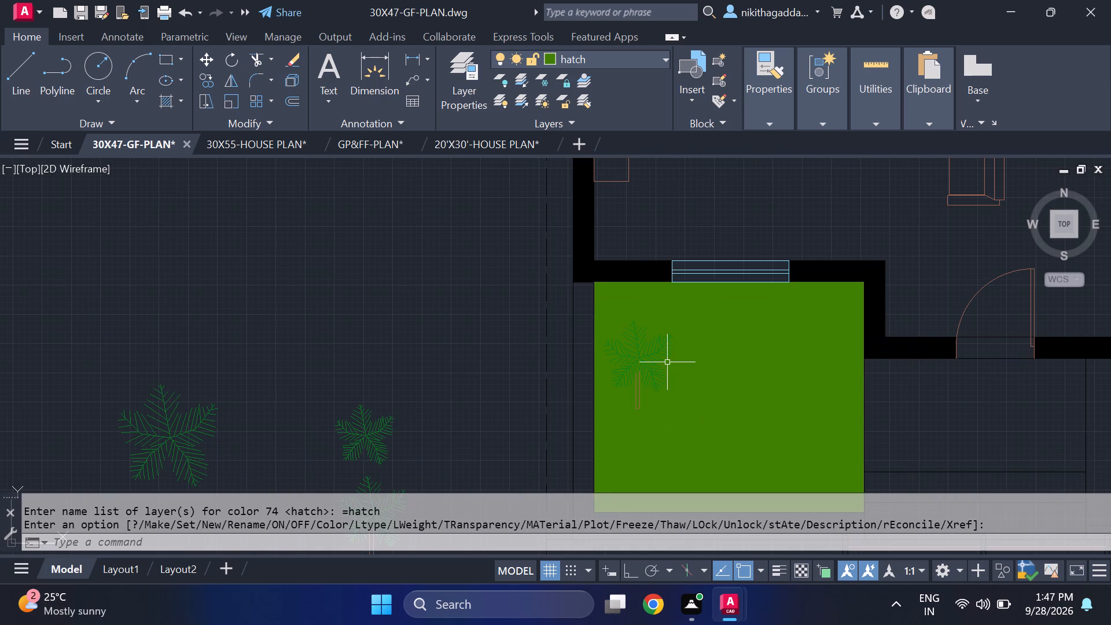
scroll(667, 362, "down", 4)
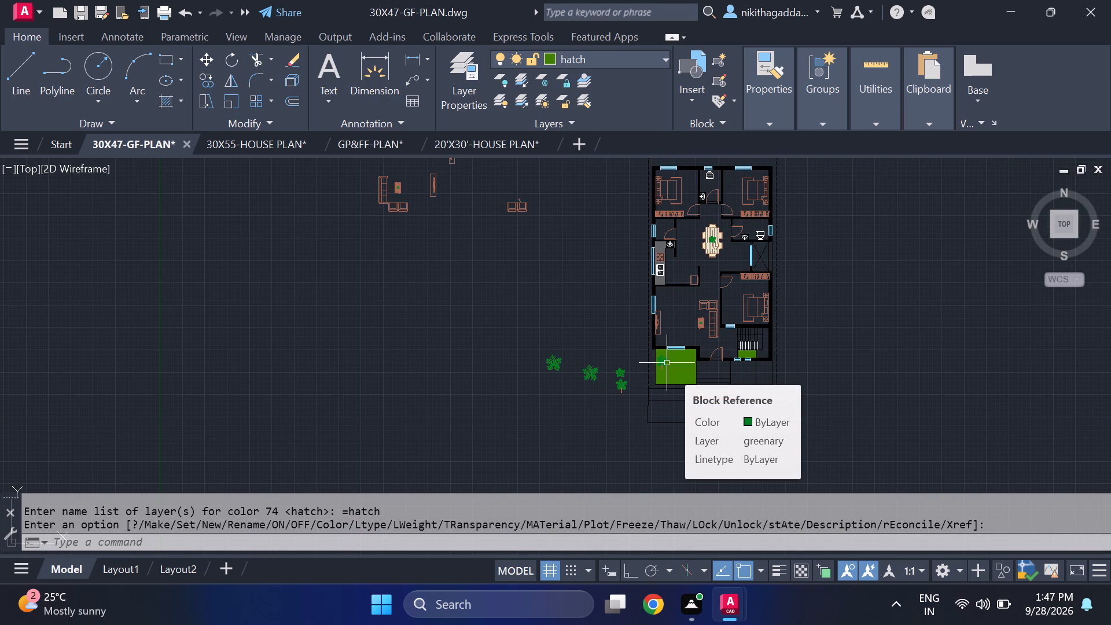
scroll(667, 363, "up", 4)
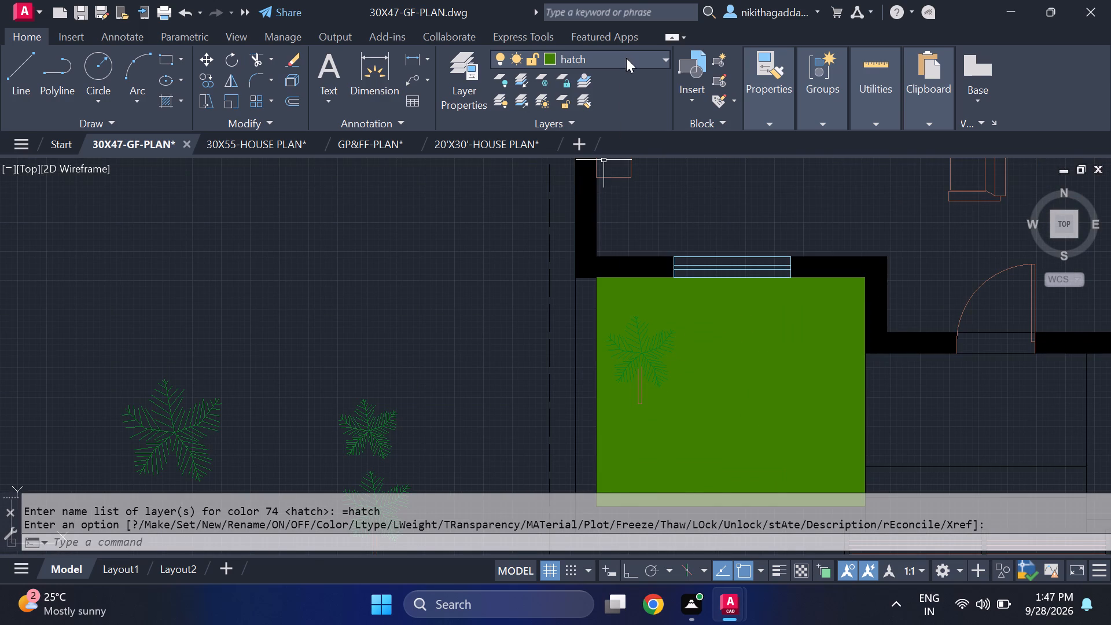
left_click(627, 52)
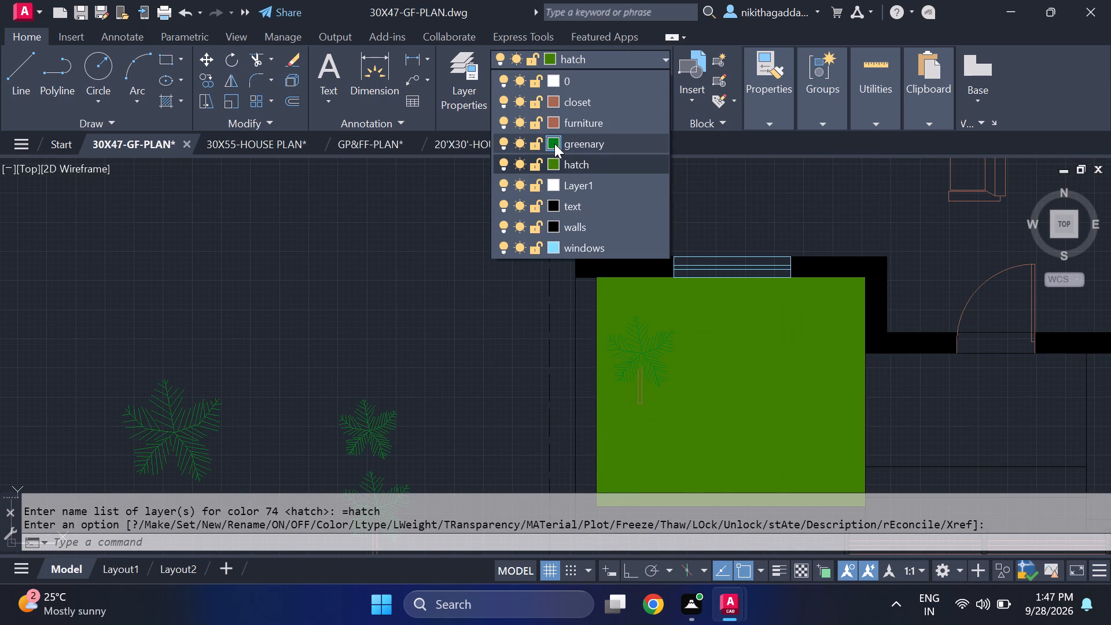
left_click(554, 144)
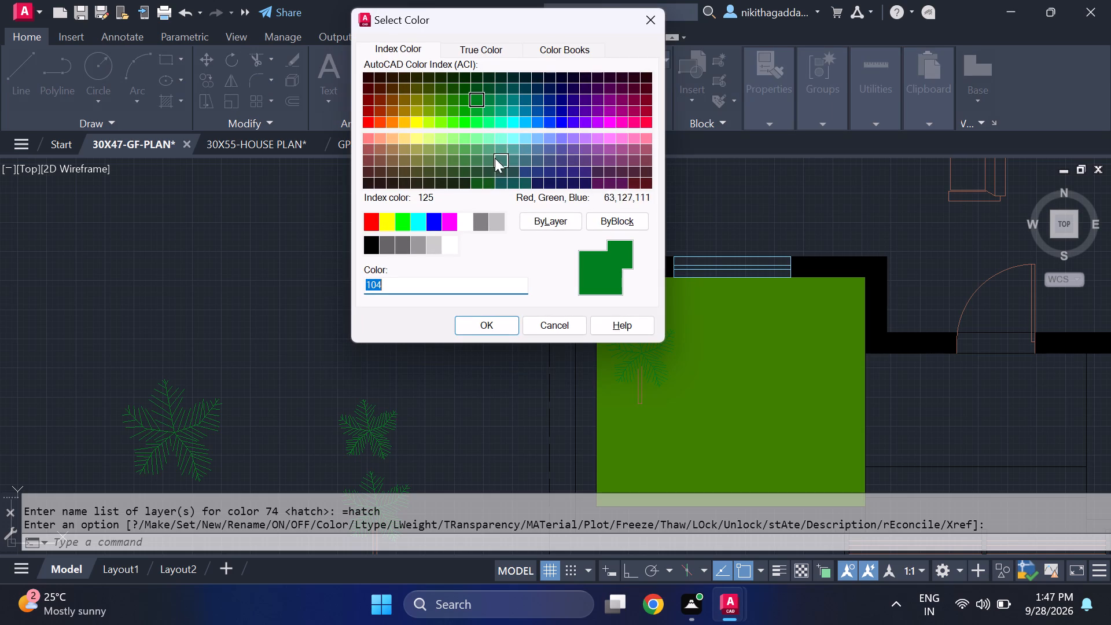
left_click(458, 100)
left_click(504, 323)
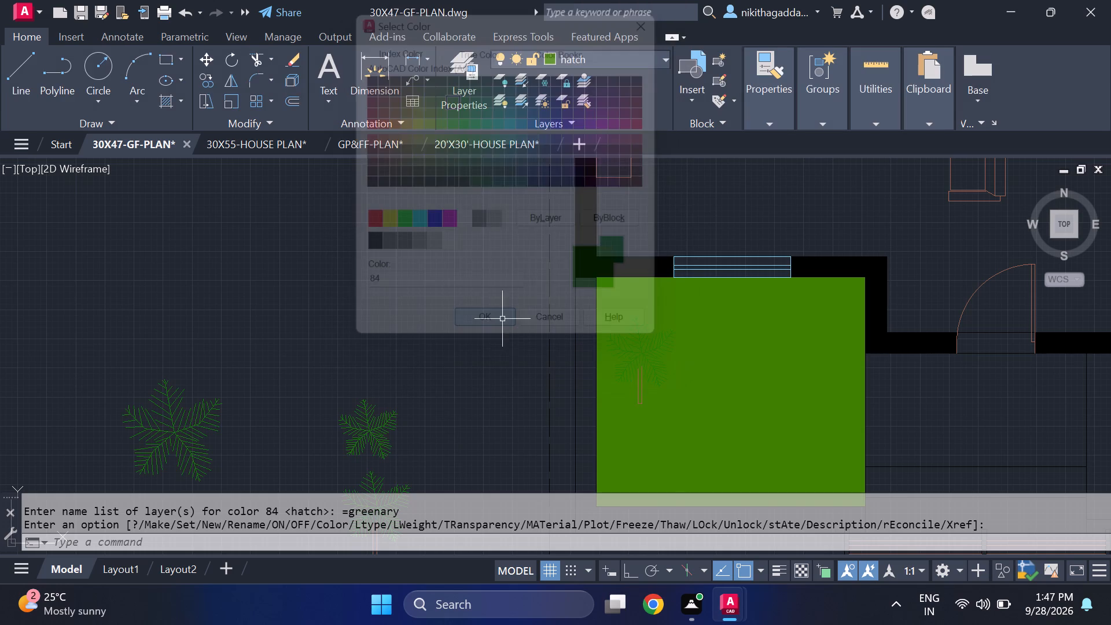
Set the greenary layer's colour to the darker green index colour 106.
scroll(517, 324, "down", 3)
scroll(546, 336, "up", 3)
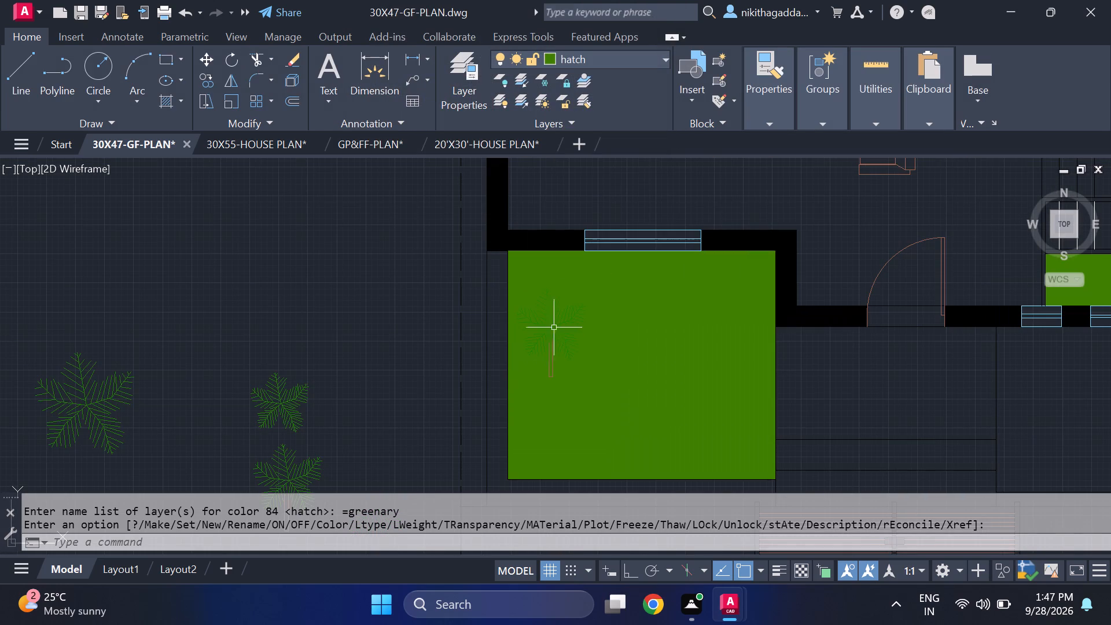
left_click(558, 321)
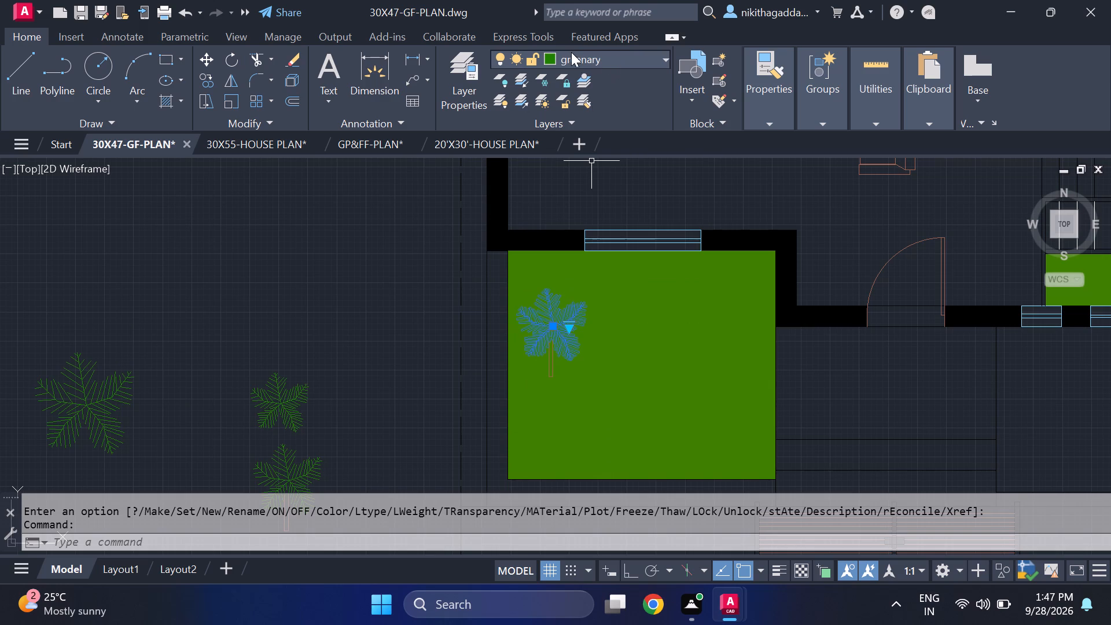
left_click(552, 51)
left_click(555, 141)
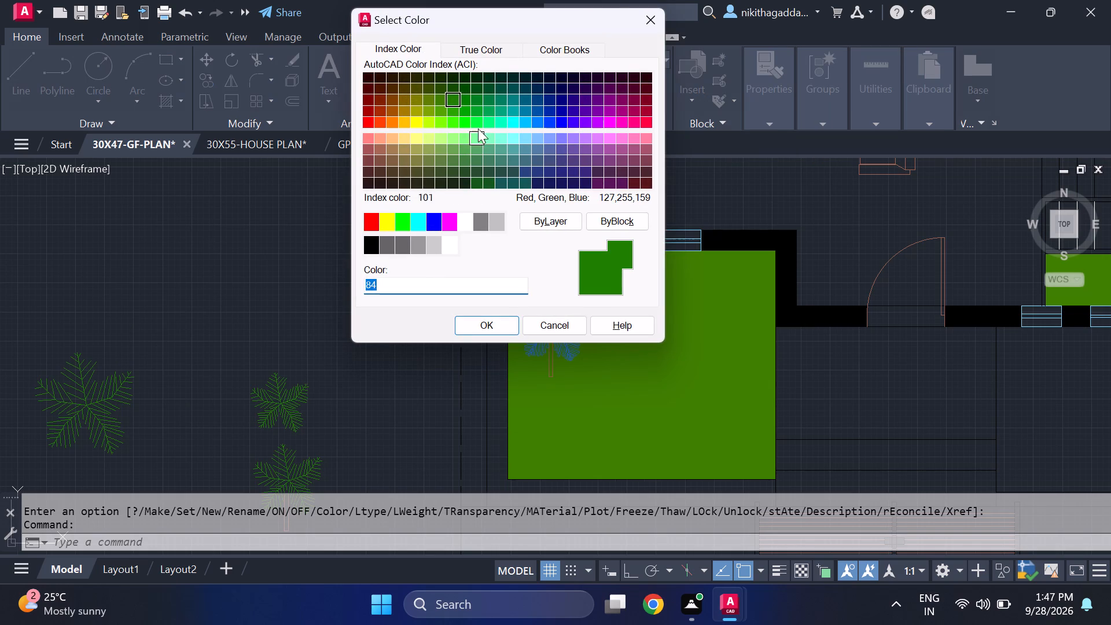
left_click(480, 88)
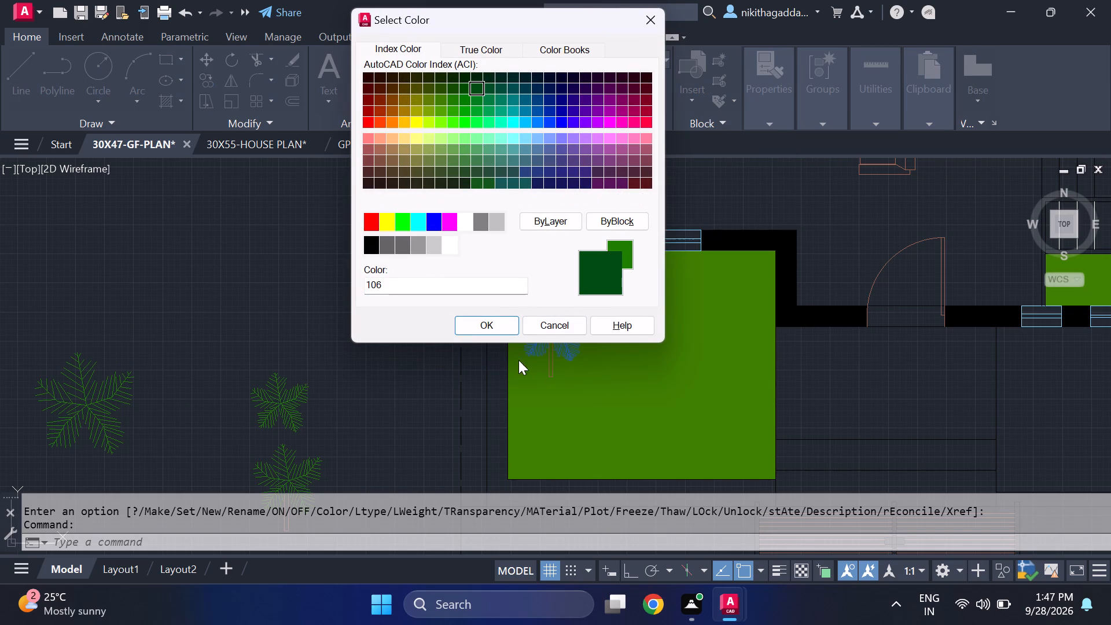
left_click(496, 319)
key("grave")
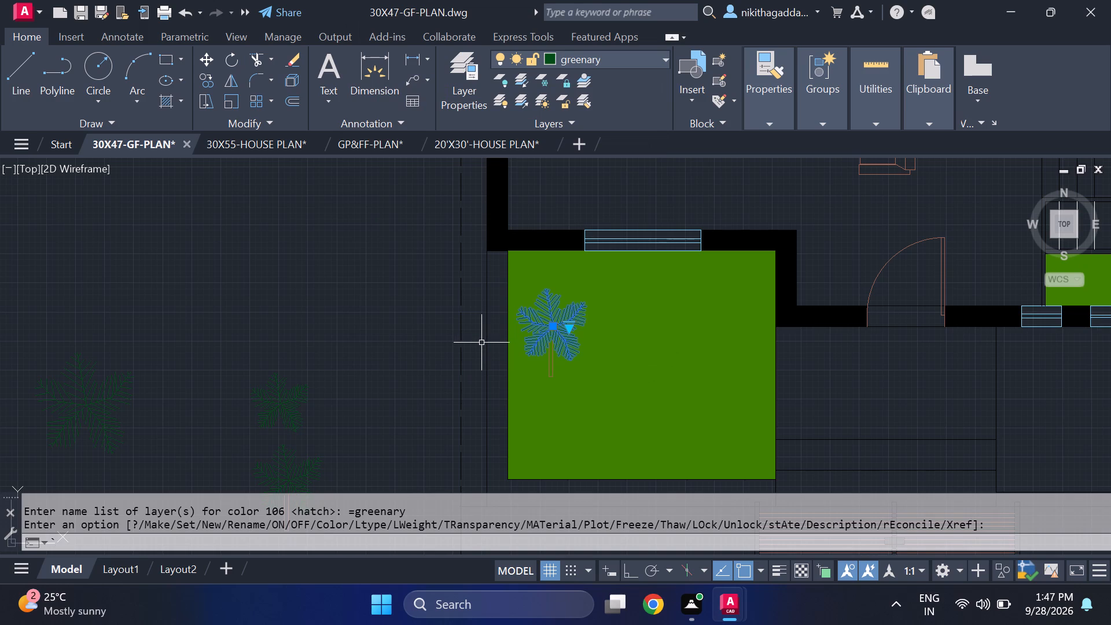
key("Escape")
Scale the small trunkless tree above the trunked one, outside the plan, down slightly about its centre.
scroll(521, 364, "down", 2)
scroll(543, 361, "up", 1)
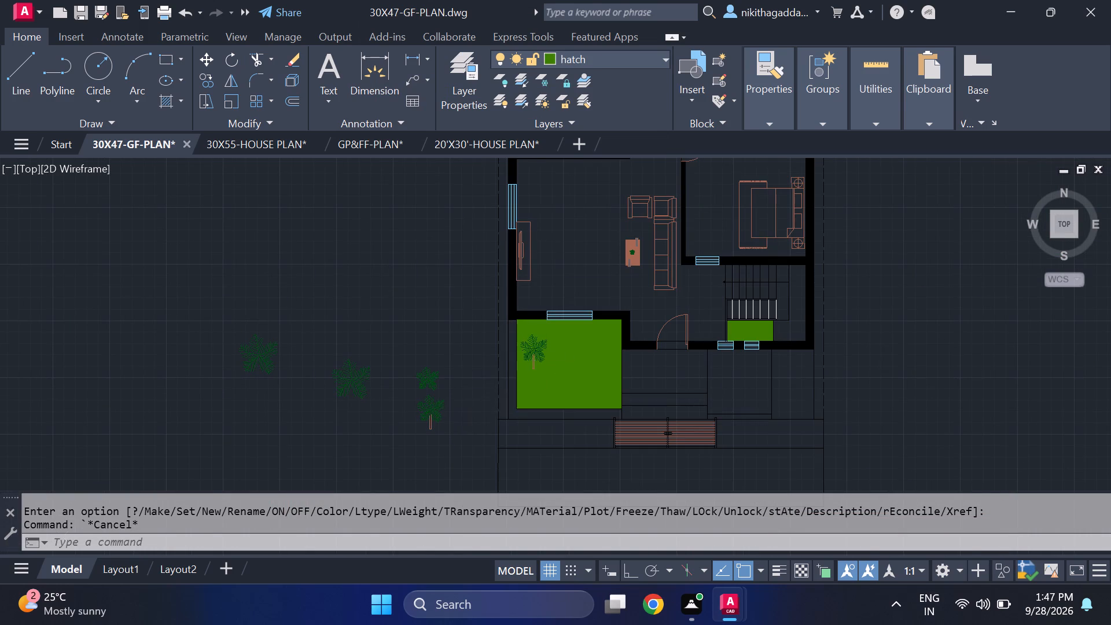
middle_click_drag(417, 393, 438, 331)
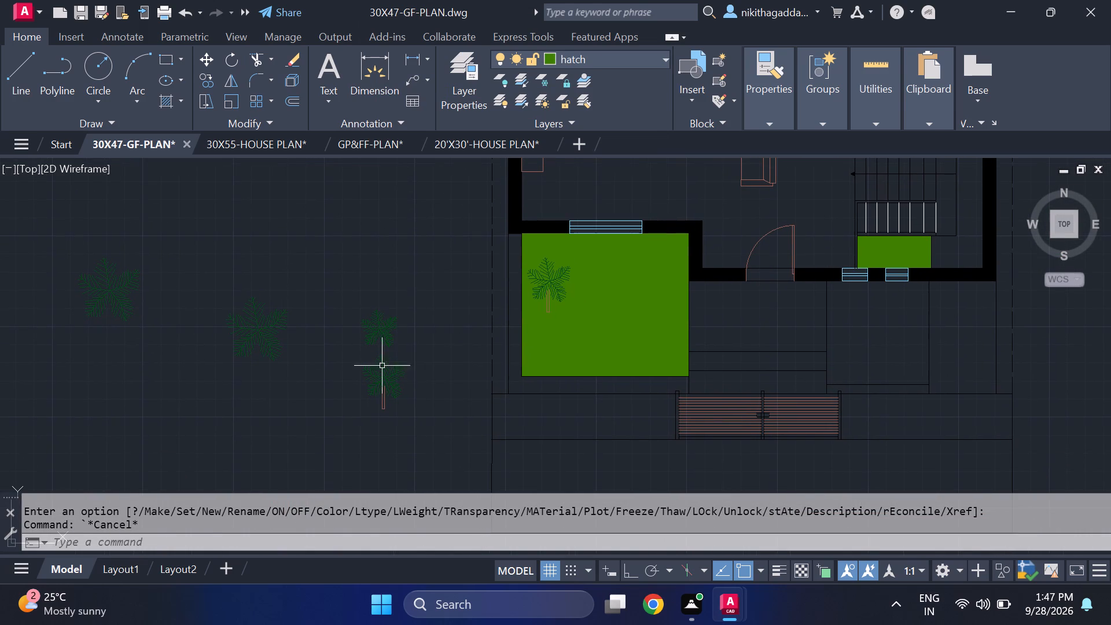
scroll(370, 388, "up", 1)
left_click(411, 252)
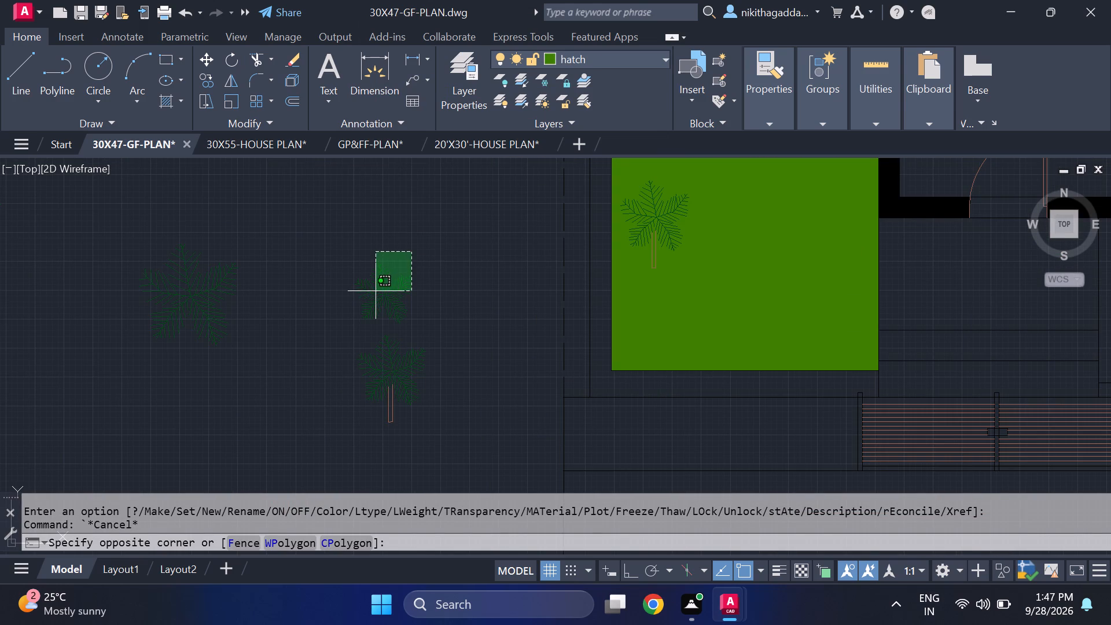
left_click(435, 251)
scroll(434, 270, "down", 2)
scroll(427, 270, "up", 2)
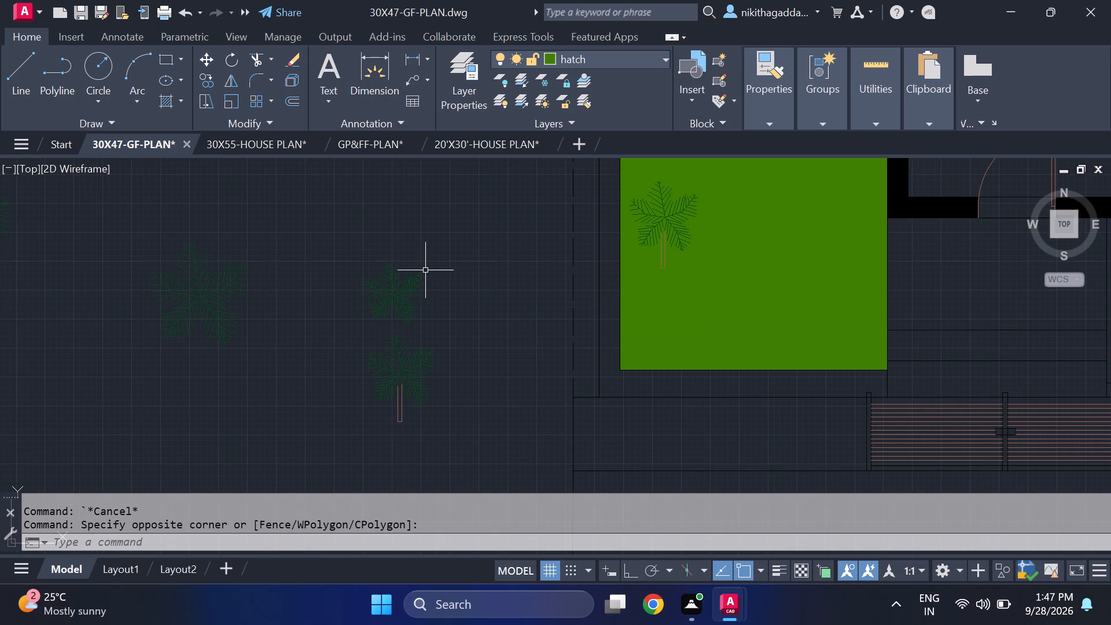
left_click(425, 270)
left_click(369, 305)
type("scale")
key("Return")
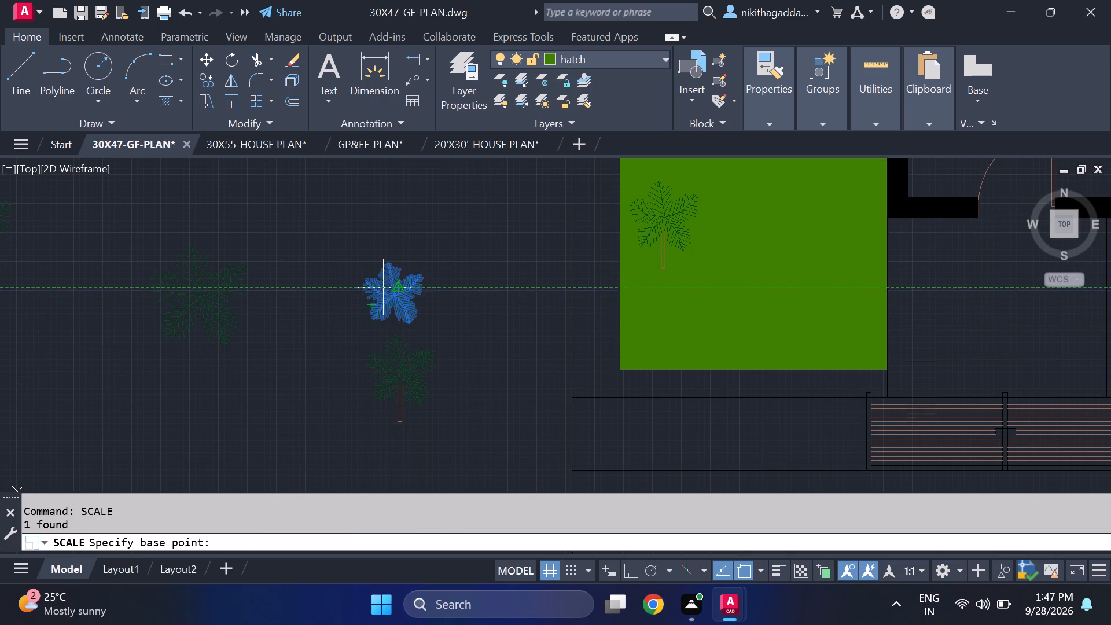
scroll(397, 285, "up", 2)
left_click(384, 306)
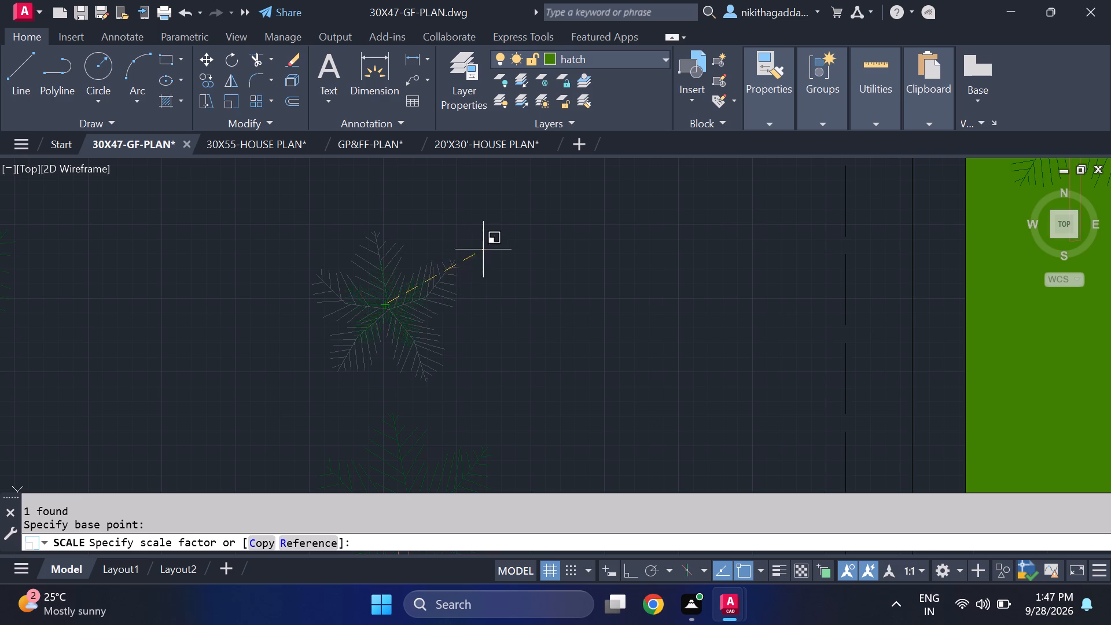
left_click(536, 247)
left_click_drag(536, 247, 515, 258)
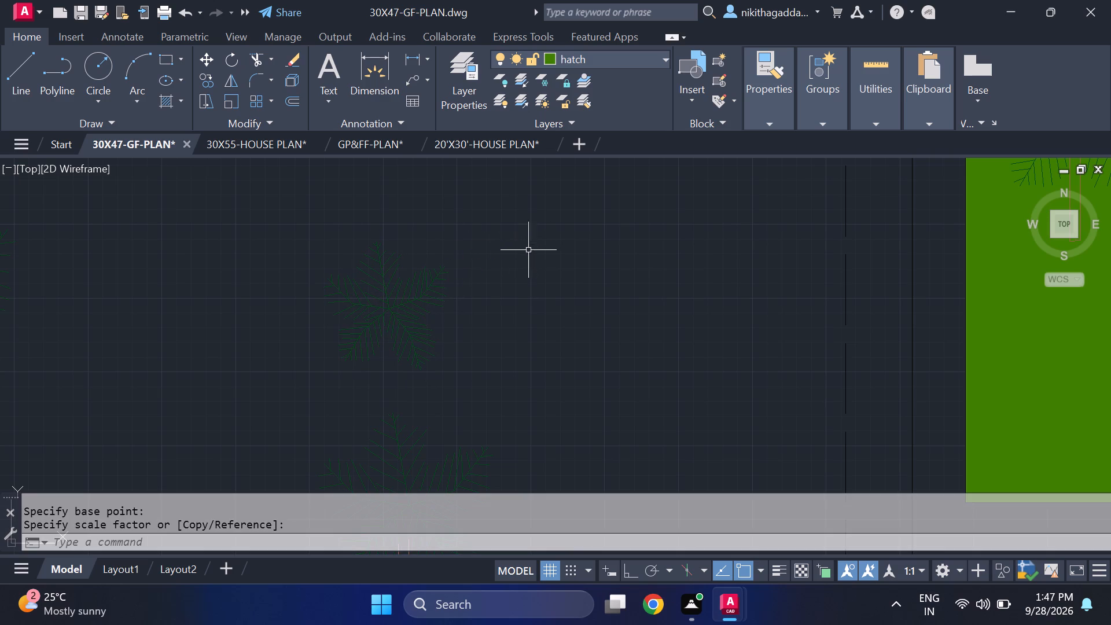
Copy the small trunkless tree from outside the plan into the garden four times, forming a row below the trunked tree.
left_click_drag(495, 273, 484, 279)
left_click(312, 340)
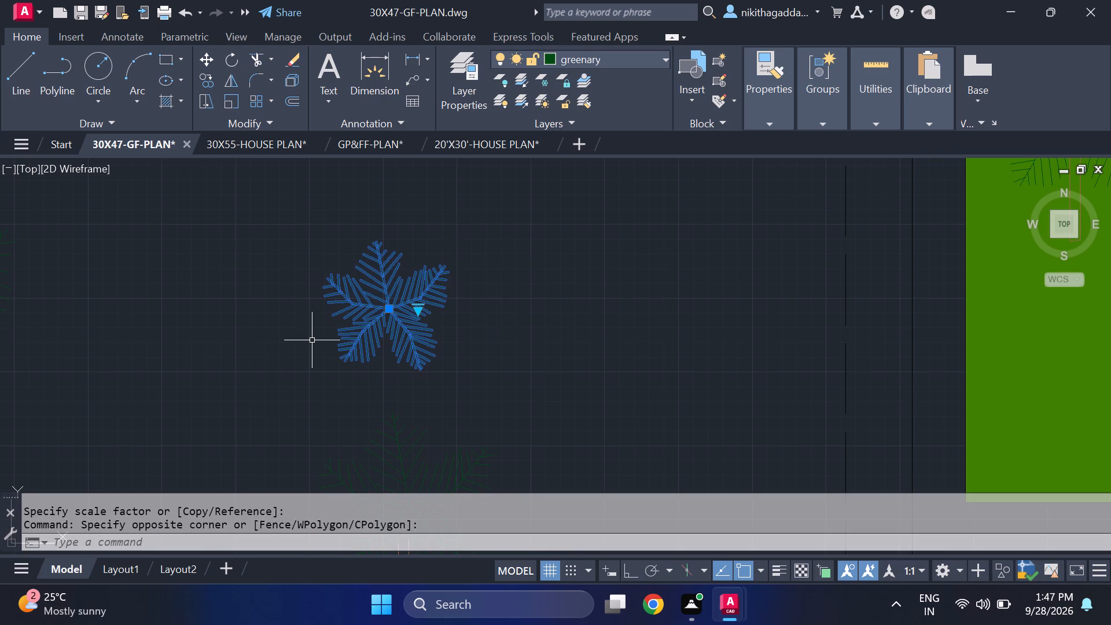
type("co")
key("Return")
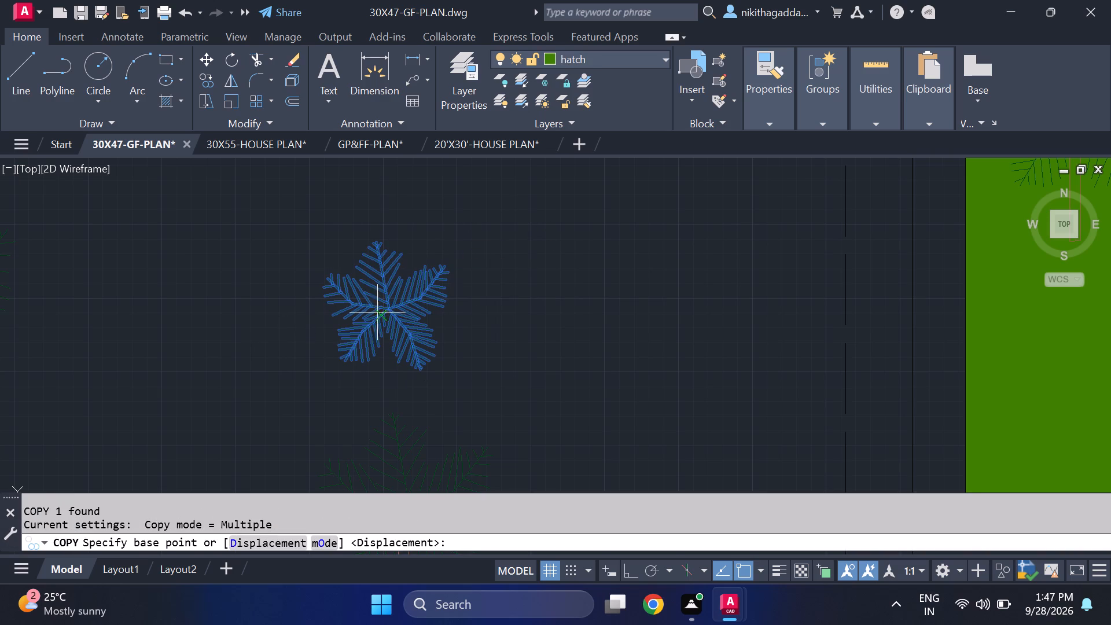
left_click(391, 308)
scroll(732, 399, "down", 2)
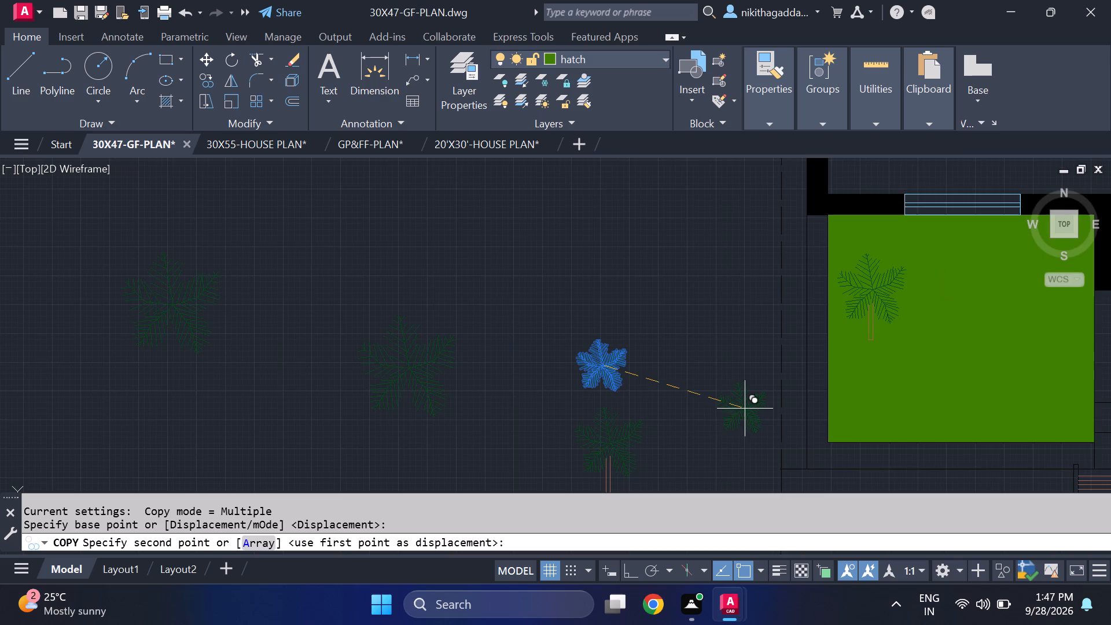
middle_click_drag(733, 402, 516, 359)
left_click(652, 342)
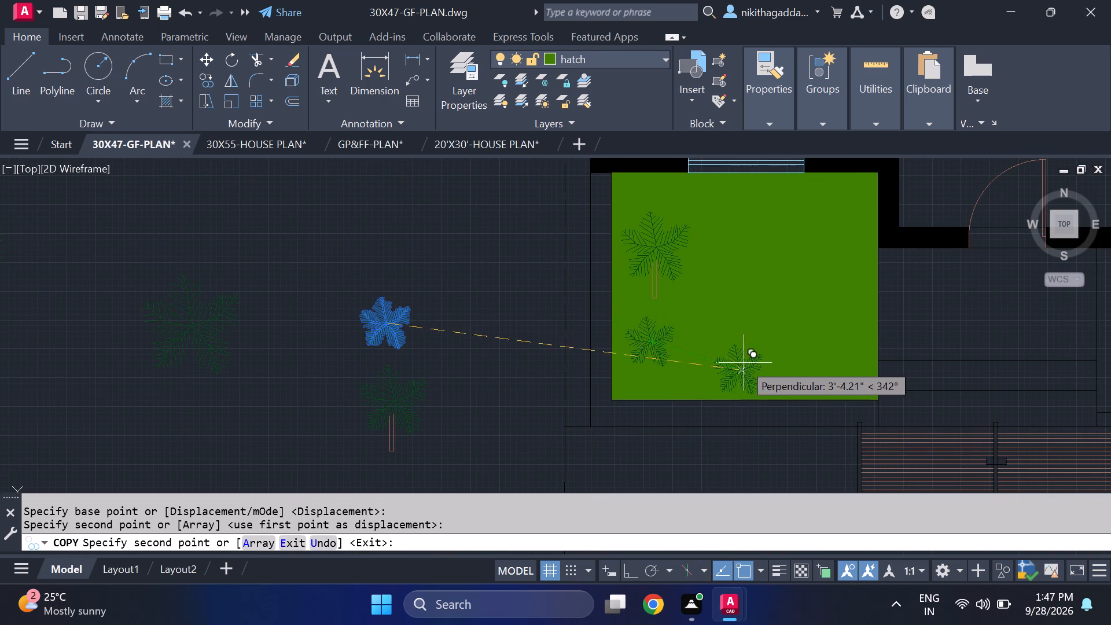
left_click(718, 337)
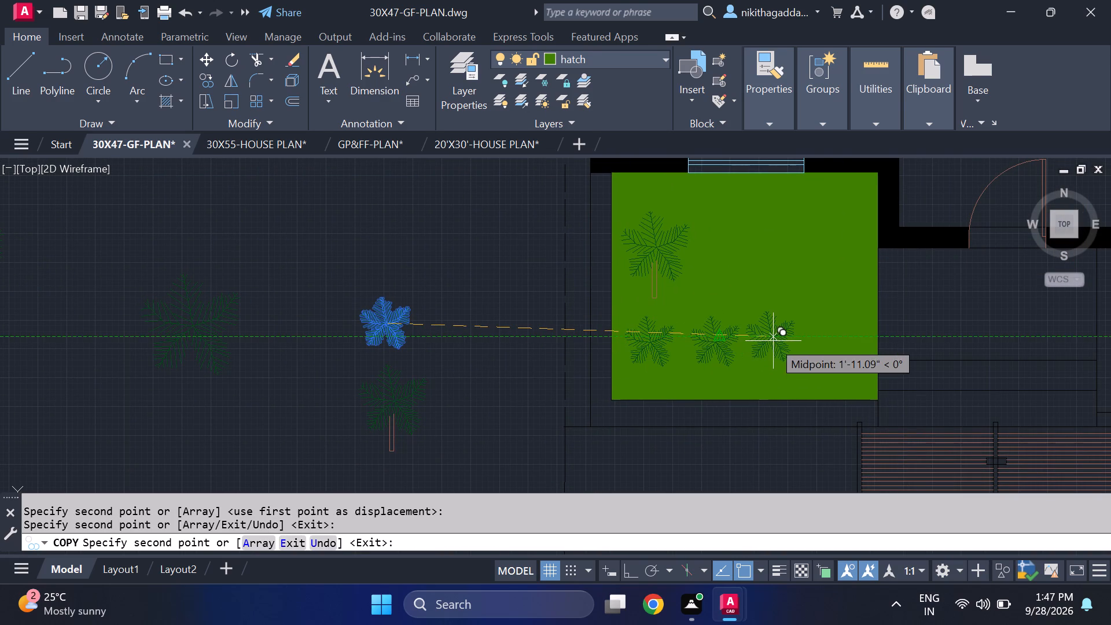
left_click(773, 341)
left_click(832, 336)
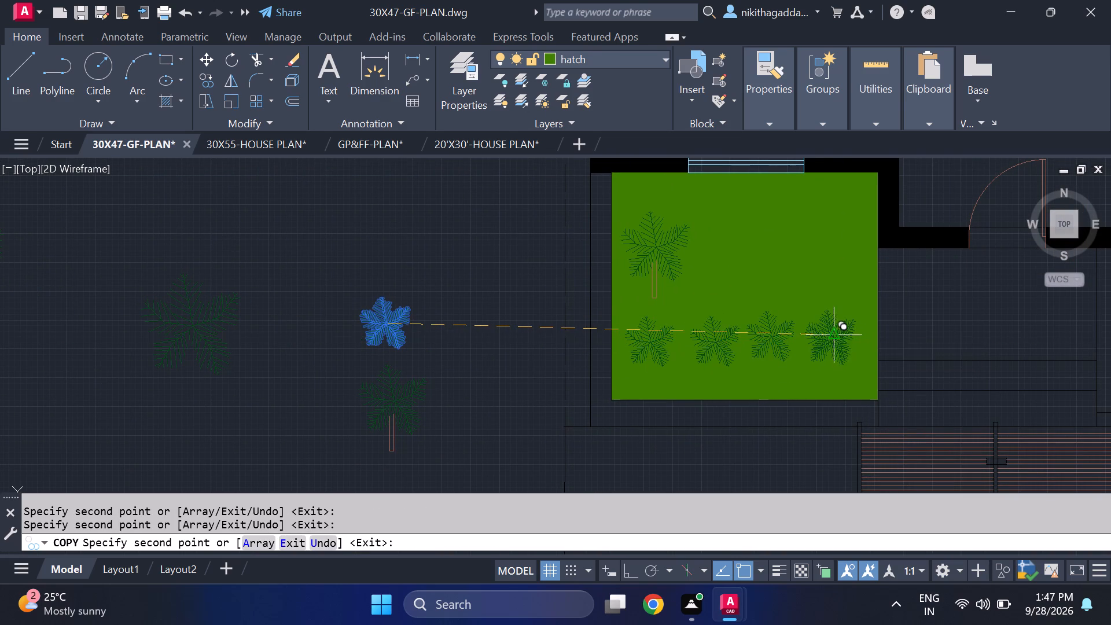
key("Escape")
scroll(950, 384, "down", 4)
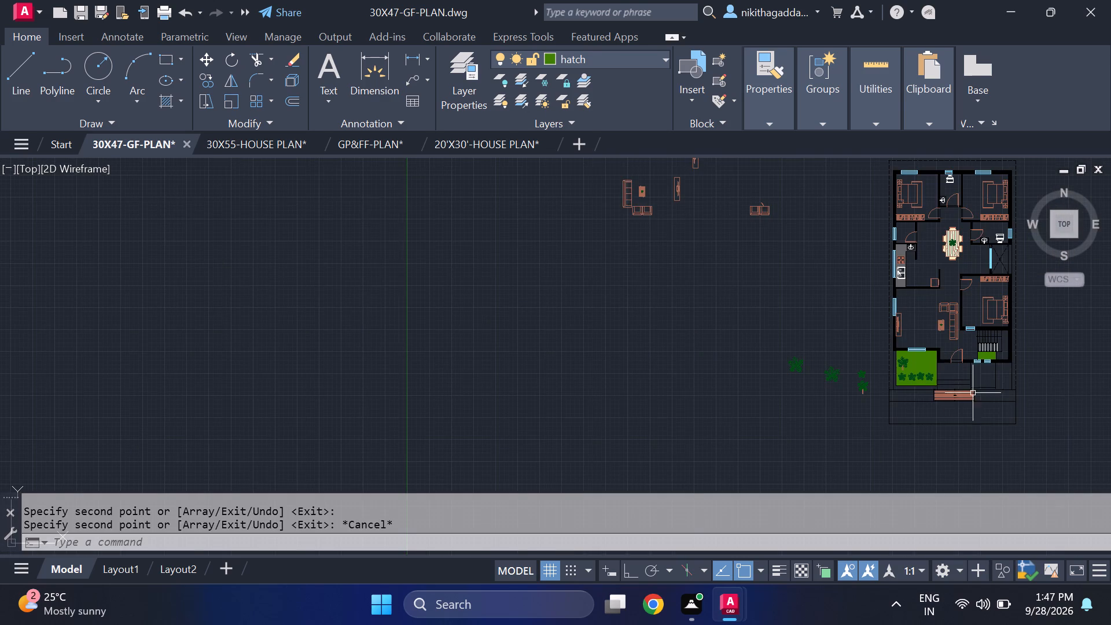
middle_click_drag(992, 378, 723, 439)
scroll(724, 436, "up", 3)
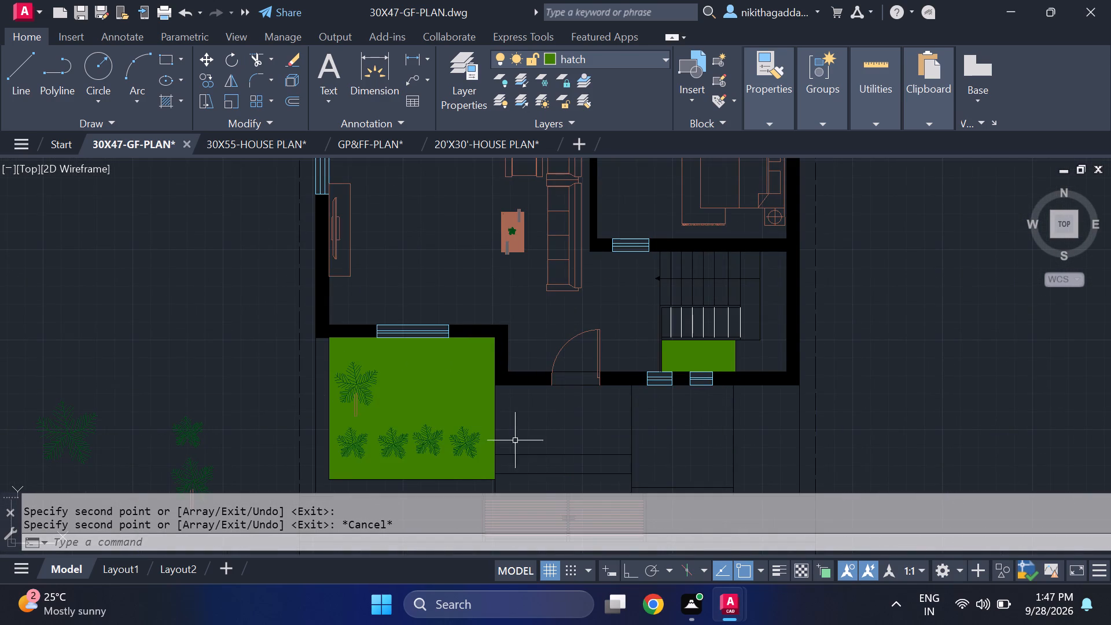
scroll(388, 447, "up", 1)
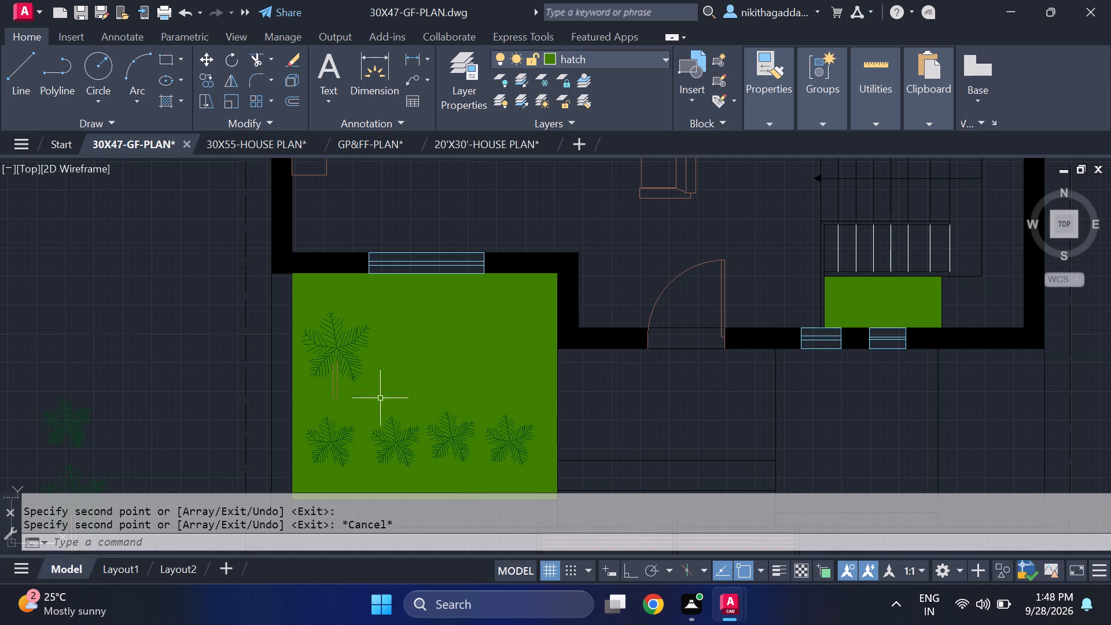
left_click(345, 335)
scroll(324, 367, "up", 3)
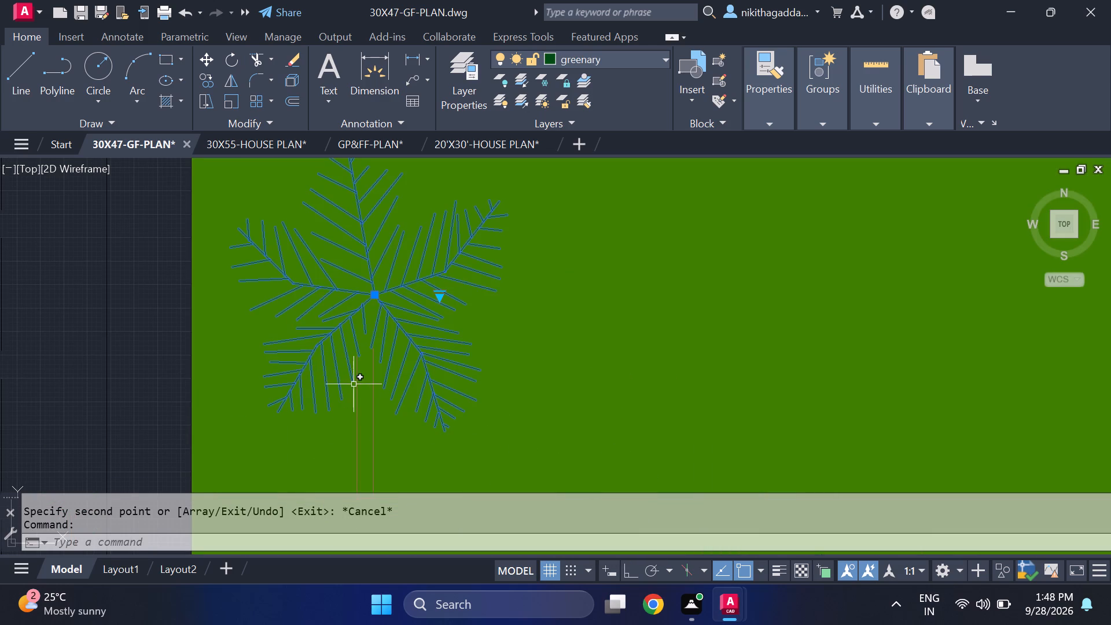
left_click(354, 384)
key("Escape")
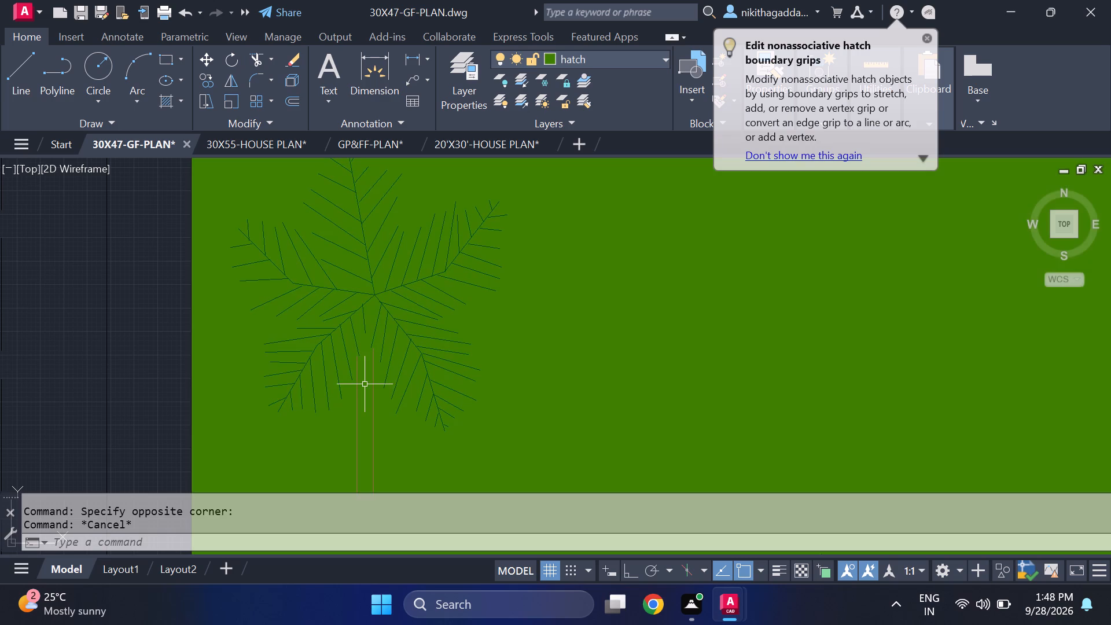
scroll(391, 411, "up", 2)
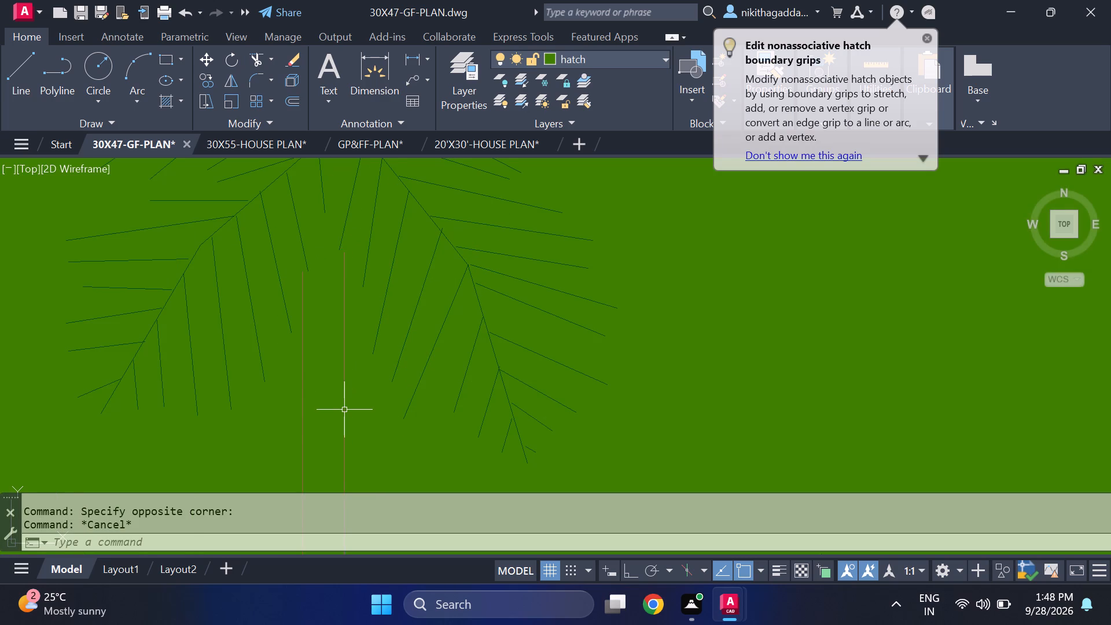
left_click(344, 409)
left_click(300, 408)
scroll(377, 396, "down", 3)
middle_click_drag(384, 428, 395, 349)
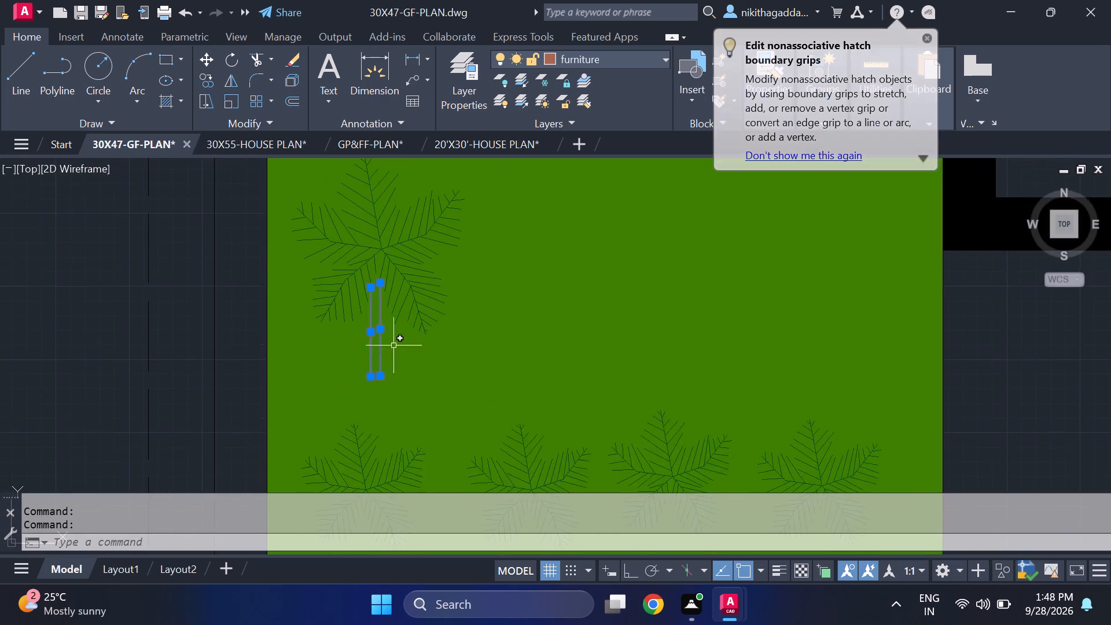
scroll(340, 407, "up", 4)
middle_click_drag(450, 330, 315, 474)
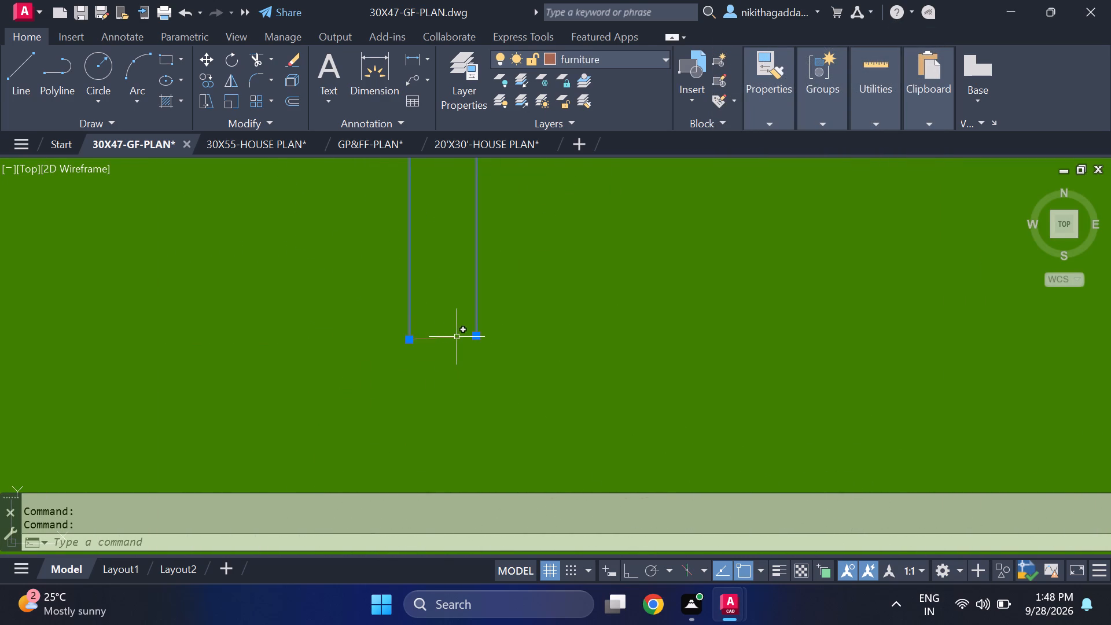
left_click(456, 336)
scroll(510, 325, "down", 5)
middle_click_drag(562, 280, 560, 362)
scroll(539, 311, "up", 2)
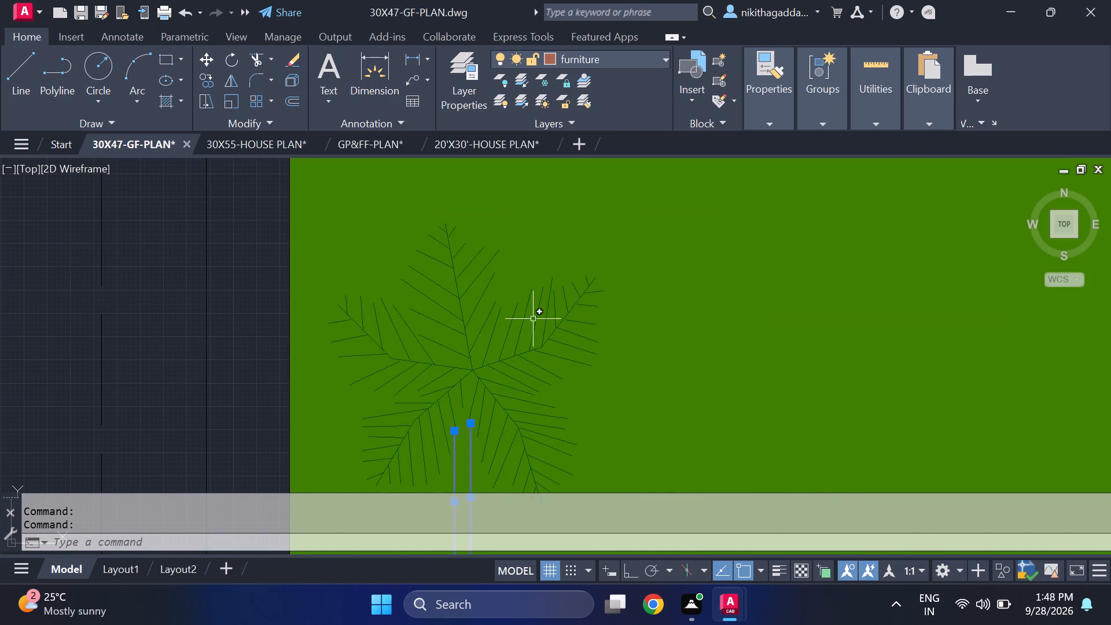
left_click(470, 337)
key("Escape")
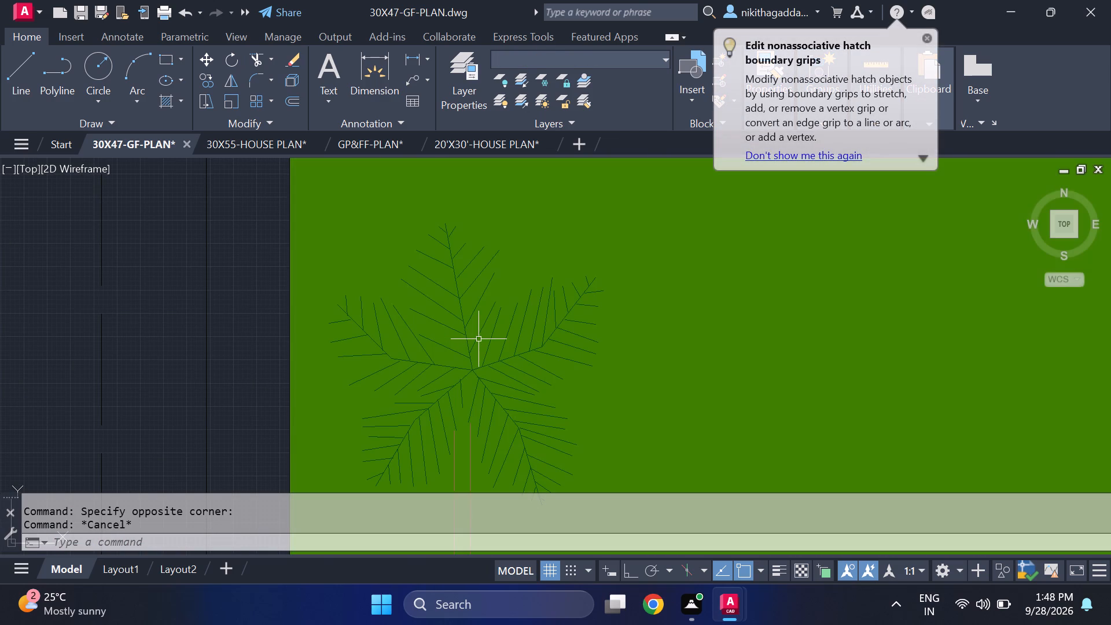
Copy the garden's trunked tree, foliage and three trunk lines together, into the rectangular area outside the wall below the staircase planter.
left_click(480, 340)
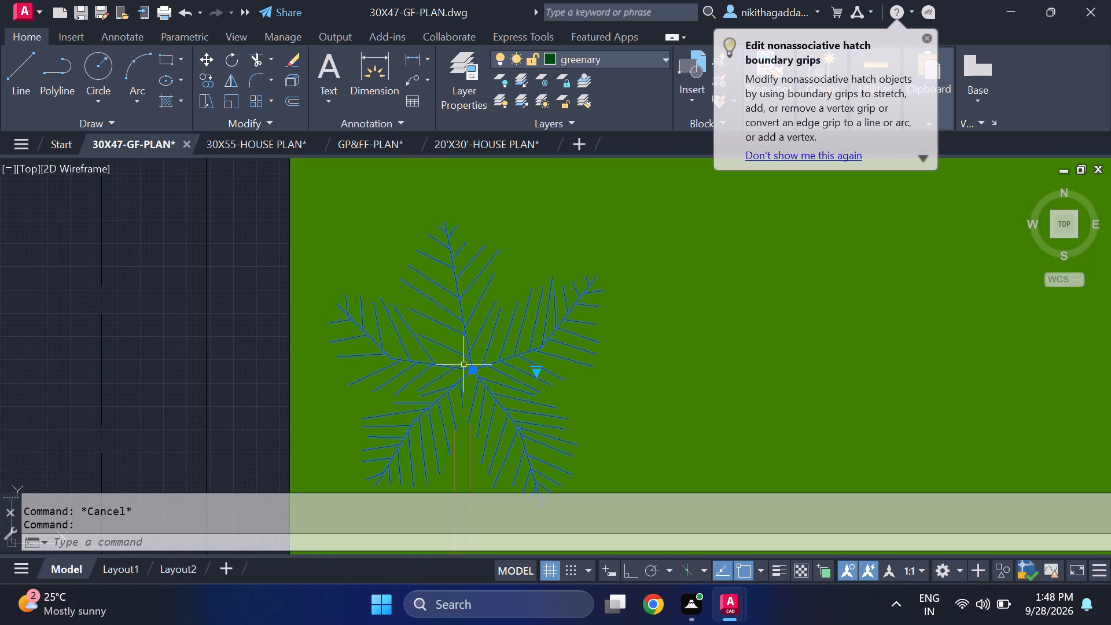
middle_click_drag(485, 403, 474, 307)
scroll(422, 406, "up", 2)
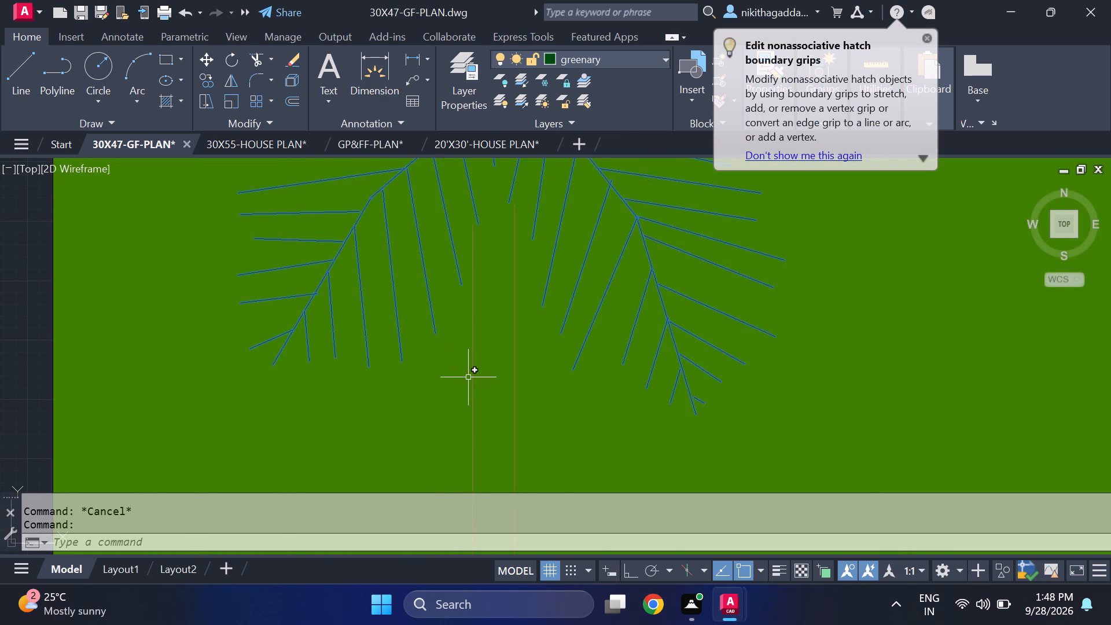
left_click(471, 370)
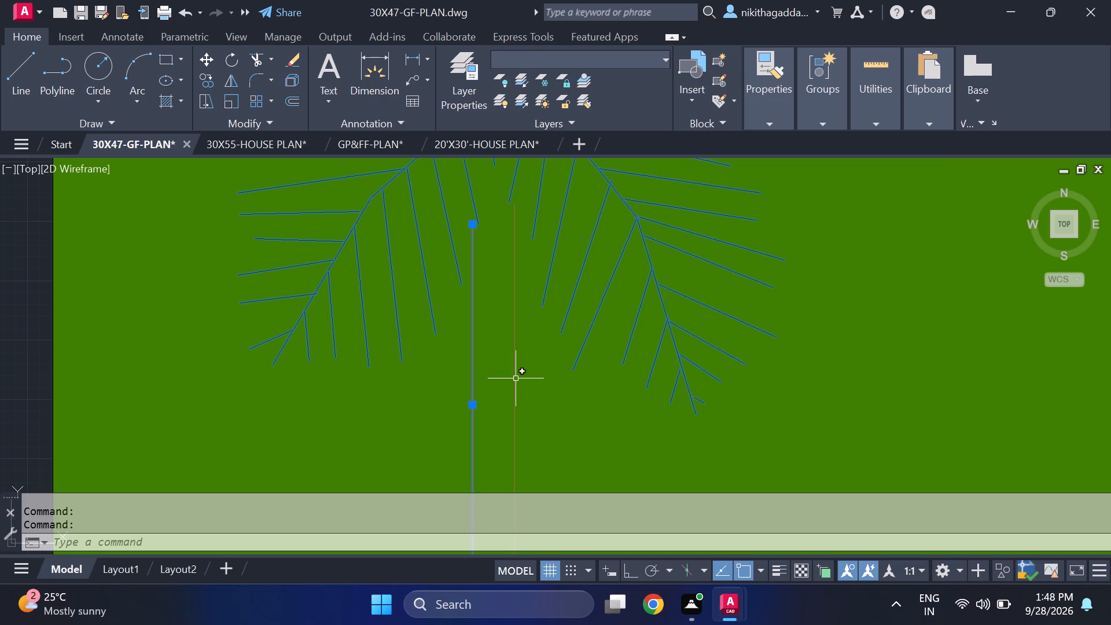
left_click(516, 378)
scroll(529, 398, "down", 2)
middle_click_drag(534, 414, 512, 310)
scroll(492, 370, "up", 3)
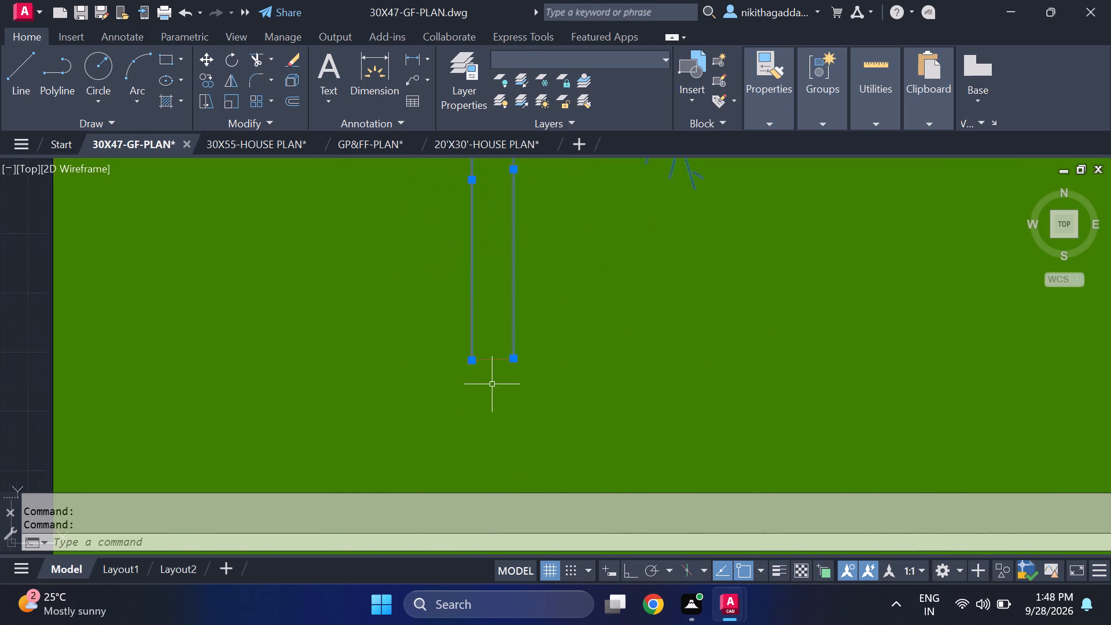
scroll(492, 385, "up", 1)
scroll(485, 323, "up", 3)
left_click(492, 312)
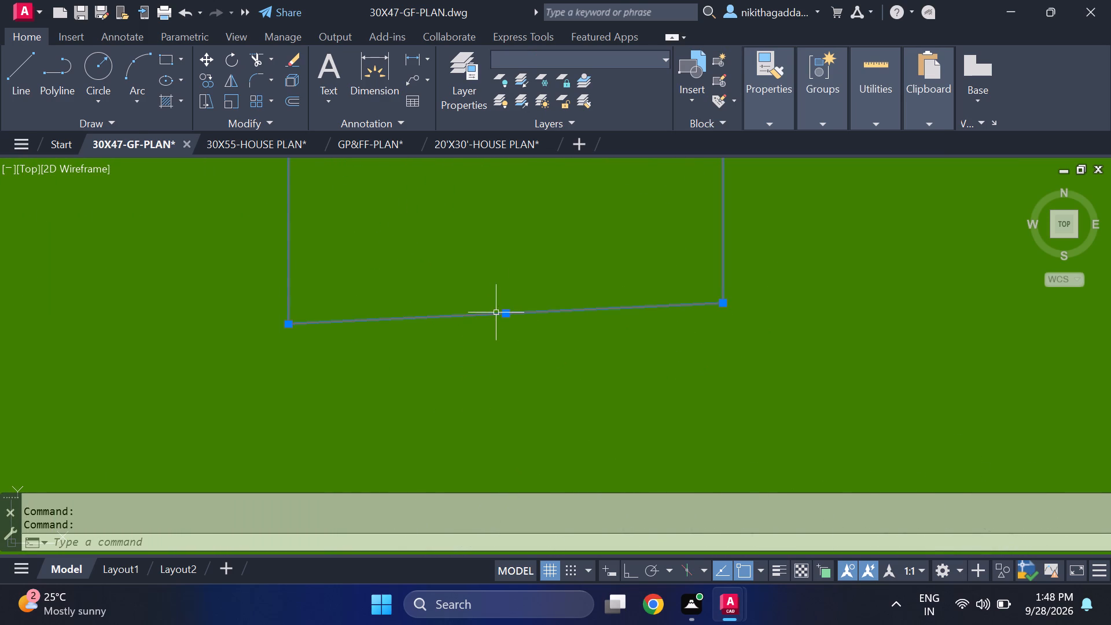
scroll(510, 332, "down", 5)
scroll(639, 328, "down", 4)
scroll(723, 315, "down", 3)
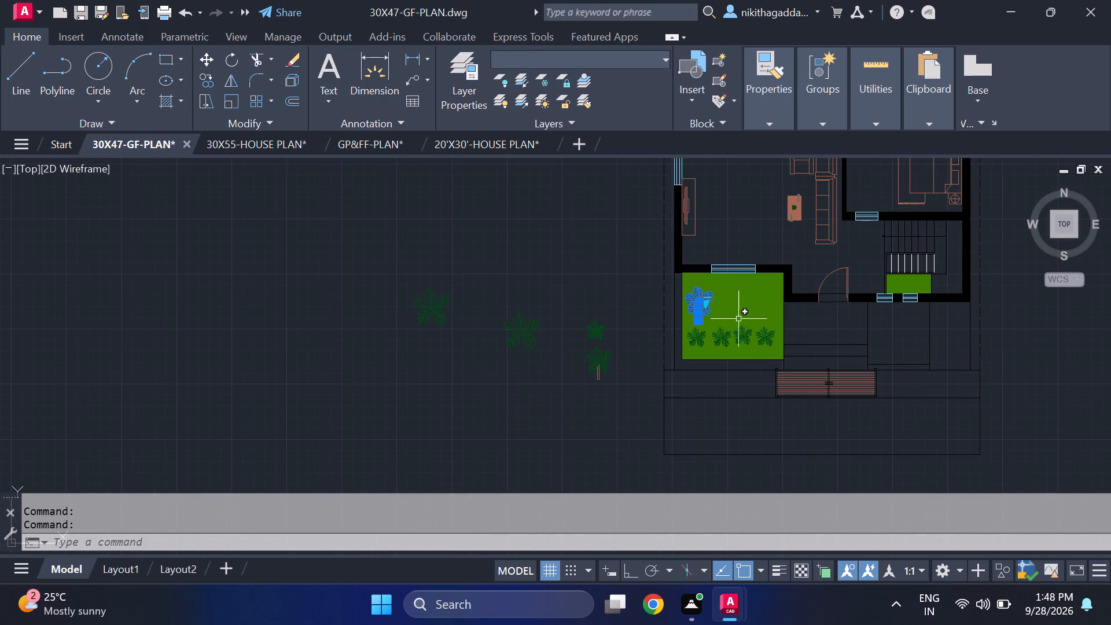
middle_click_drag(745, 318, 659, 342)
scroll(659, 342, "up", 1)
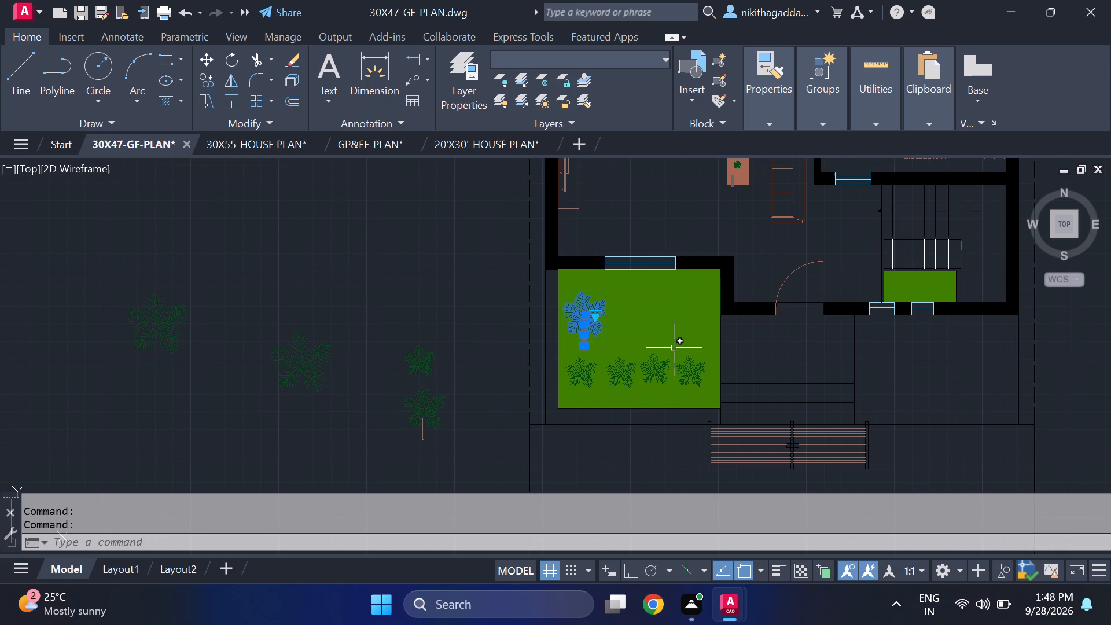
type("co")
key("Return")
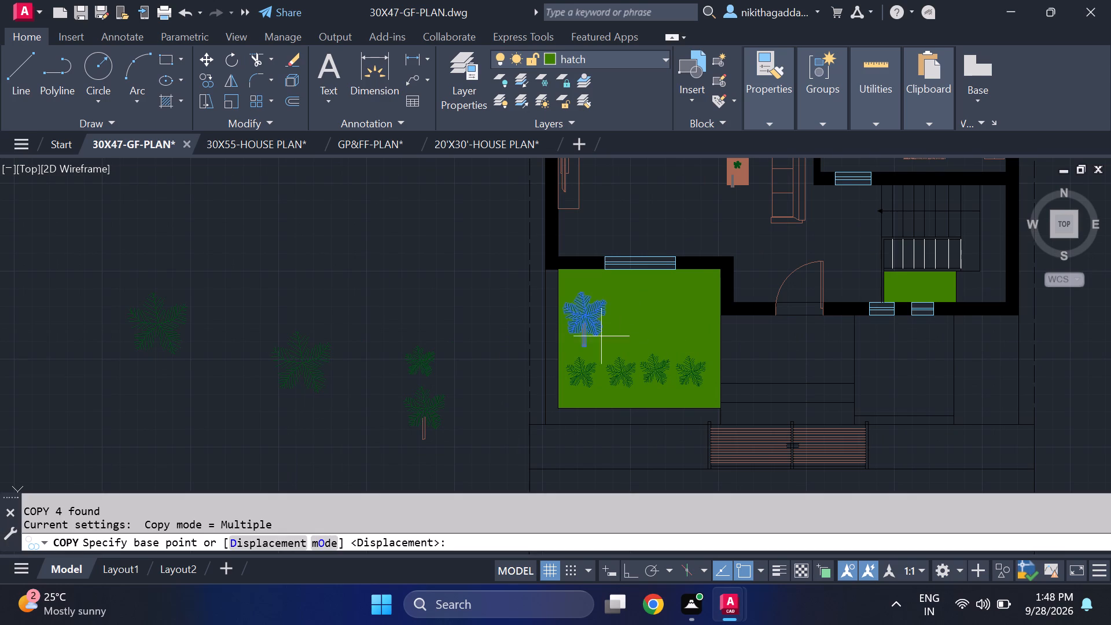
scroll(594, 333, "up", 3)
scroll(536, 376, "up", 5)
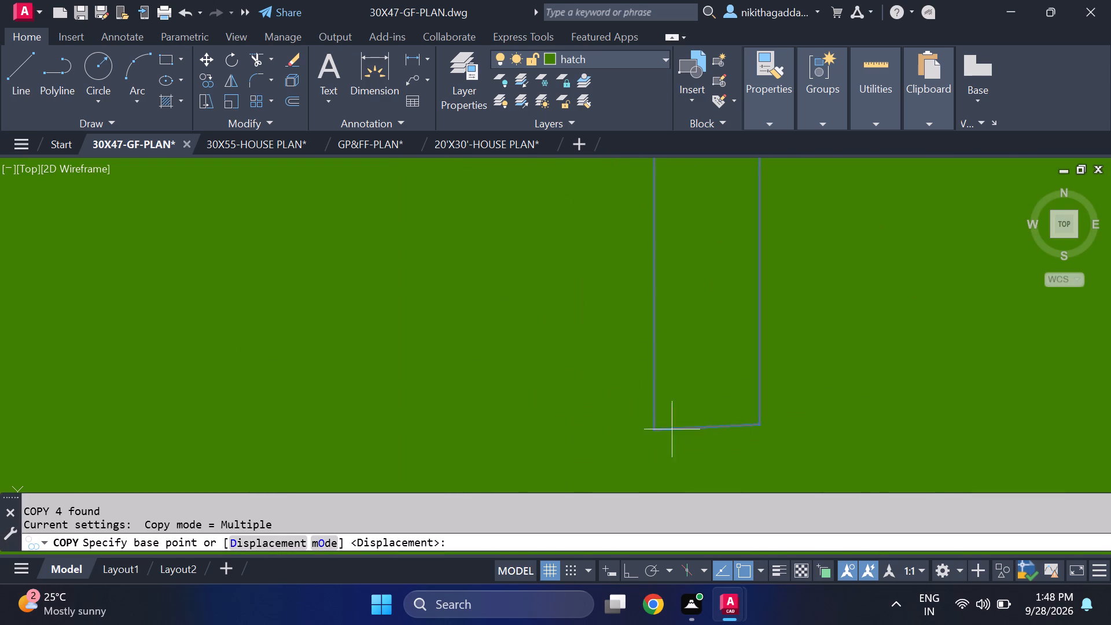
left_click(652, 426)
scroll(859, 291, "down", 4)
middle_click_drag(942, 283, 364, 428)
scroll(518, 389, "down", 5)
scroll(728, 367, "up", 4)
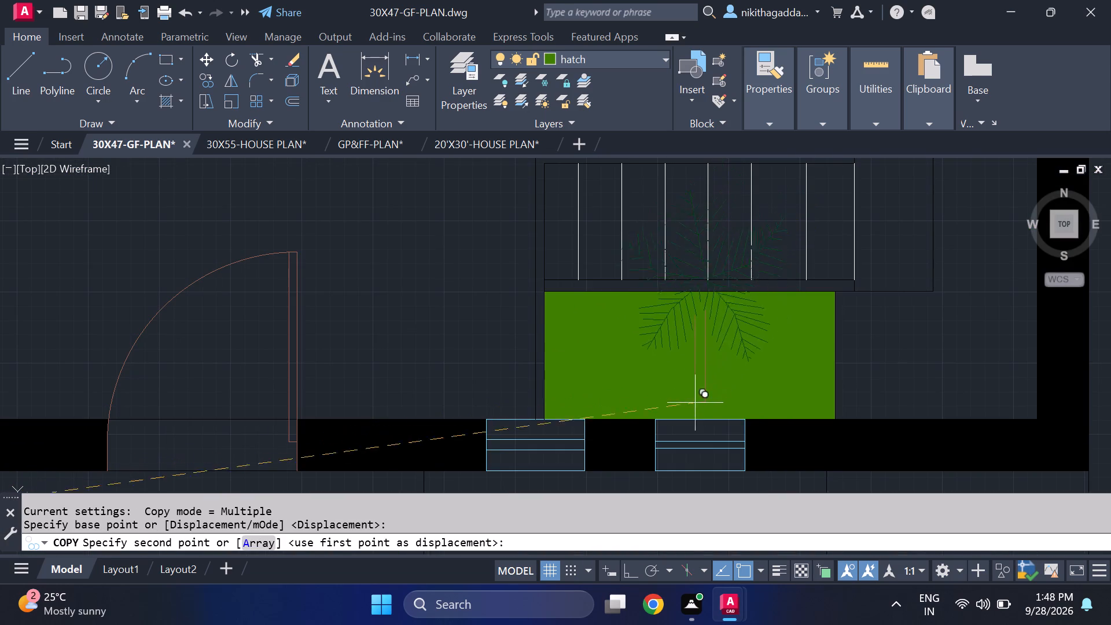
scroll(714, 497, "down", 3)
middle_click_drag(726, 443, 642, 224)
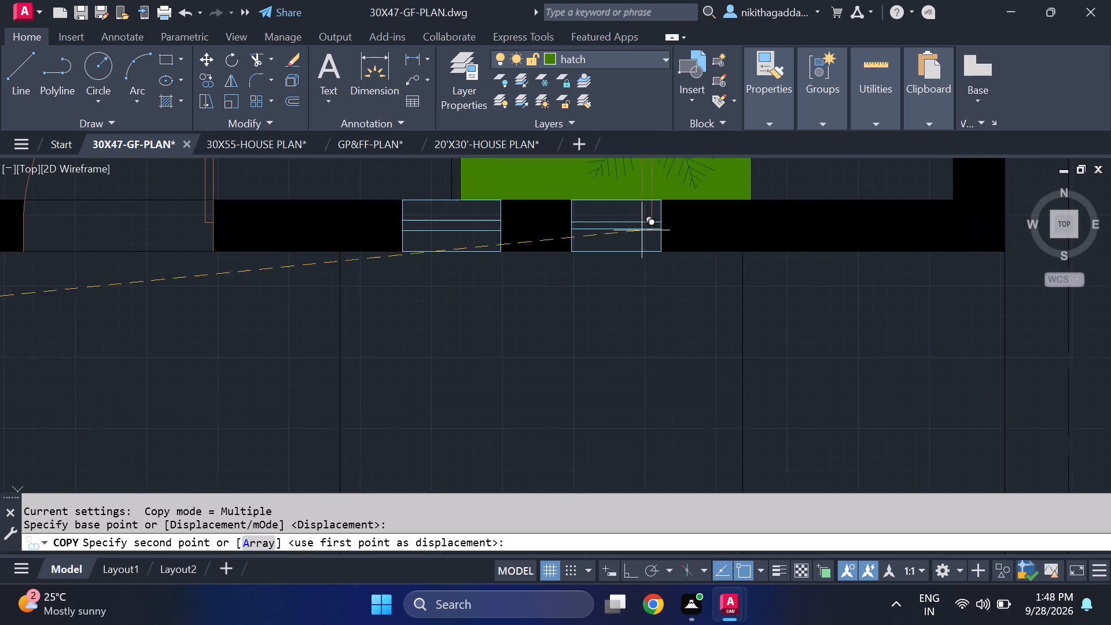
scroll(633, 457, "down", 2)
middle_click_drag(622, 454, 635, 347)
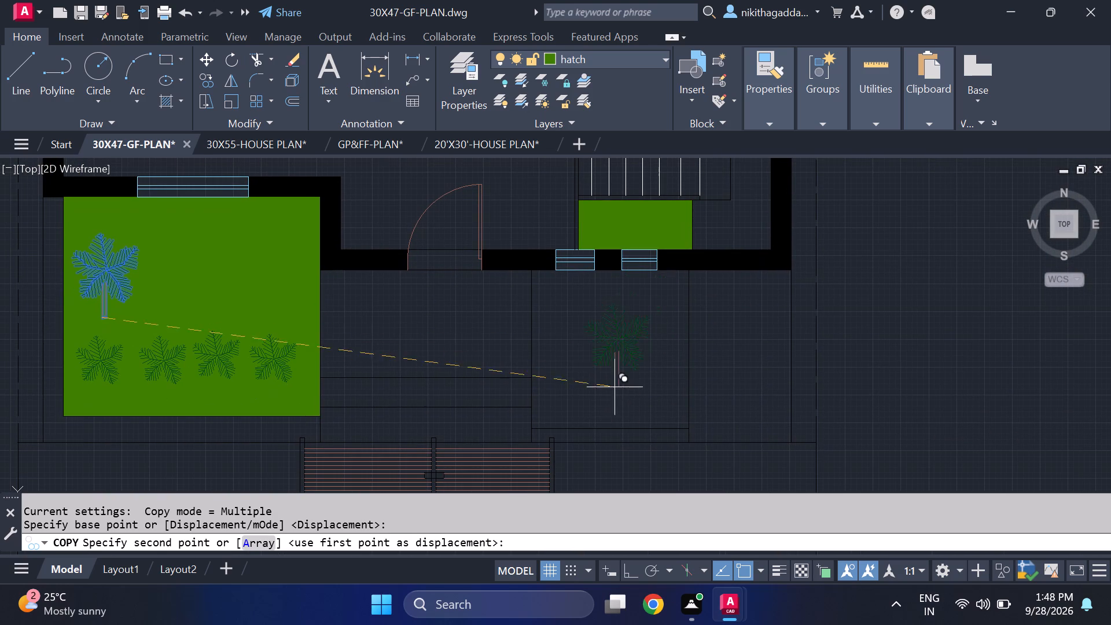
left_click(604, 396)
key("Escape")
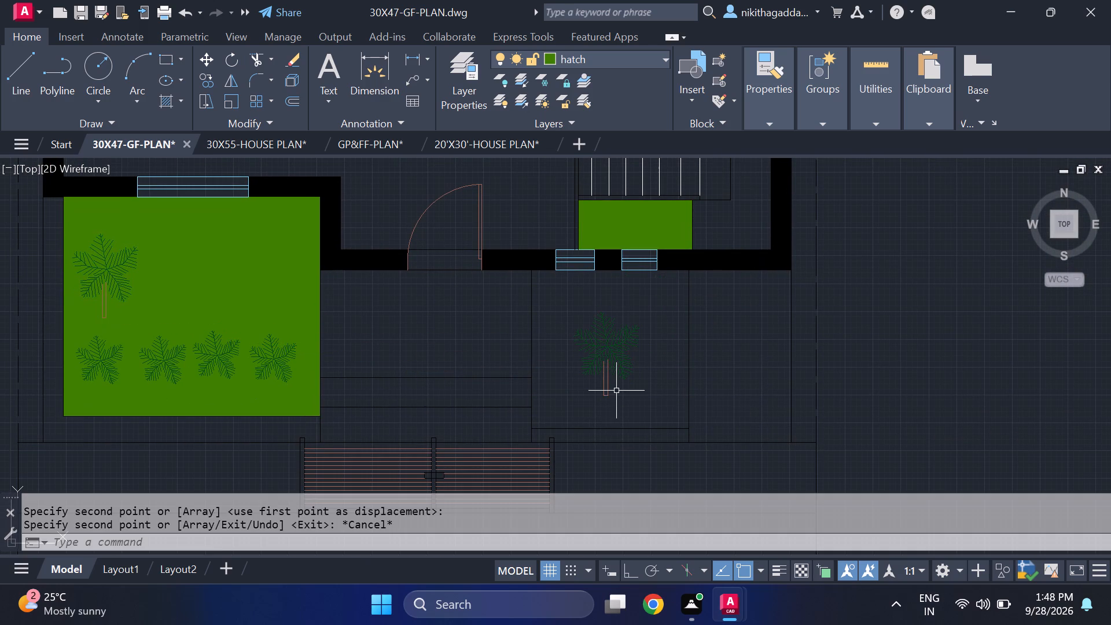
Copy the second small trunkless tree of the garden row three times, one inside the staircase planter and two across its upper edge.
left_click(172, 360)
type("co")
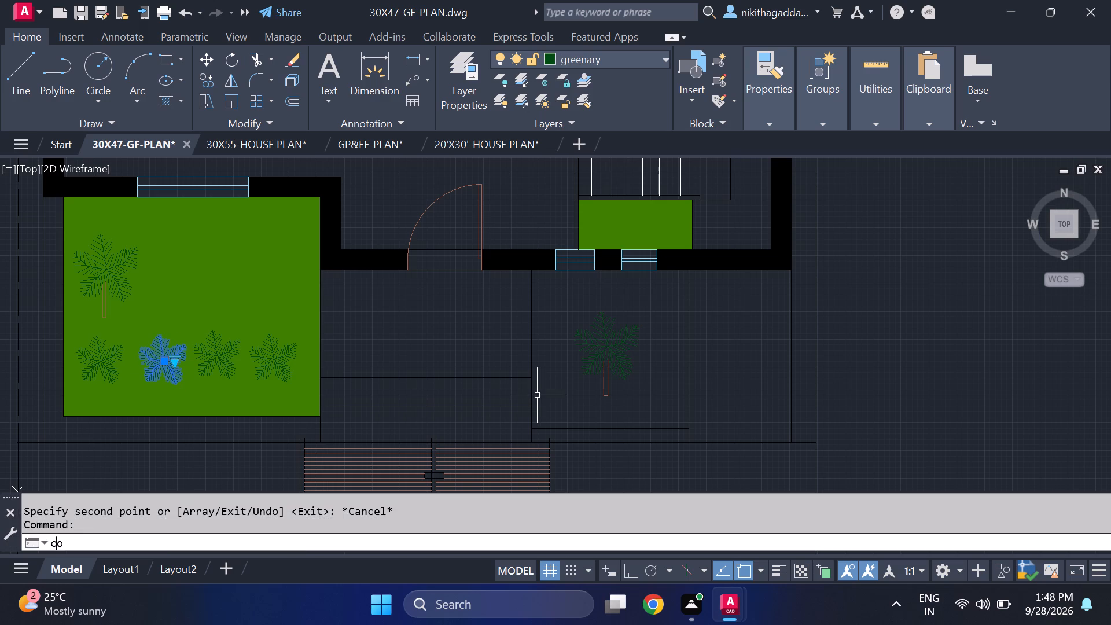
key("Return")
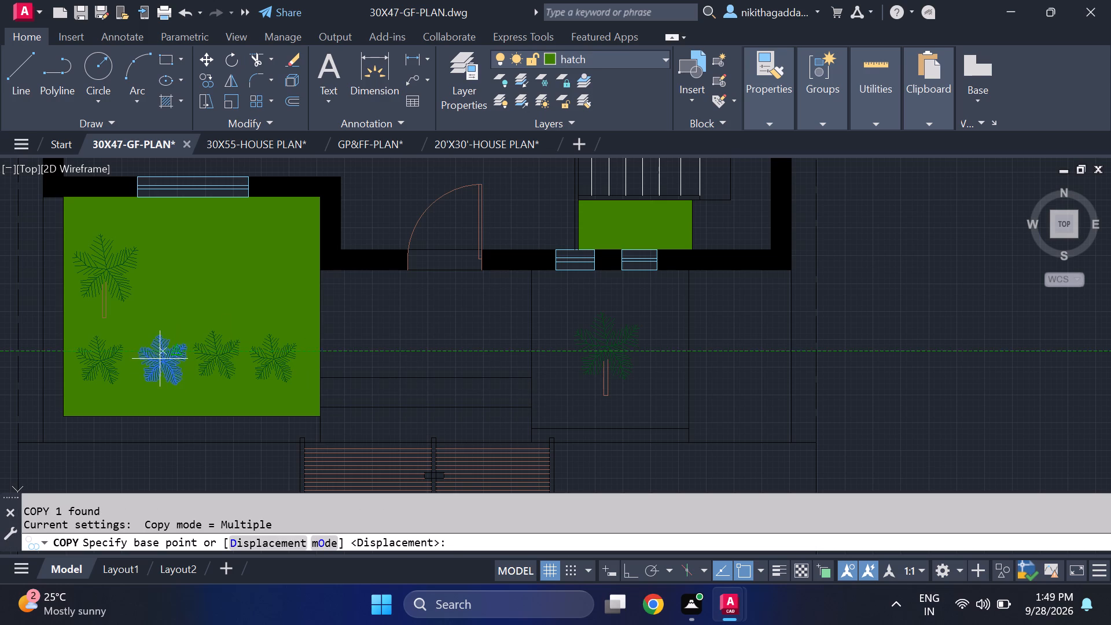
left_click(161, 360)
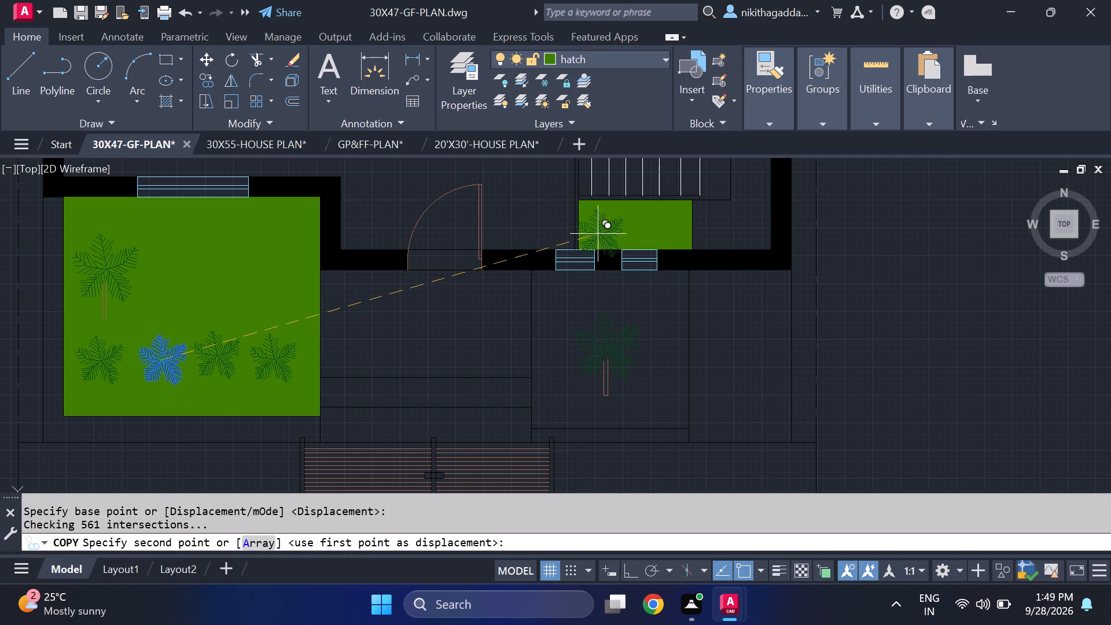
scroll(599, 231, "up", 2)
middle_click_drag(607, 212, 511, 315)
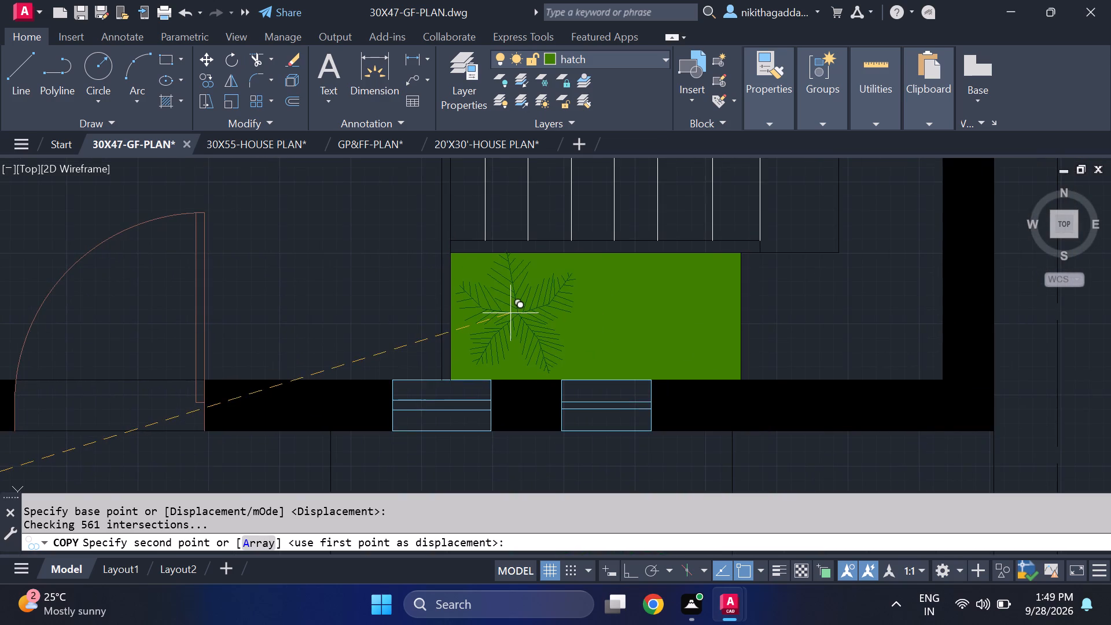
scroll(513, 314, "up", 2)
left_click(505, 318)
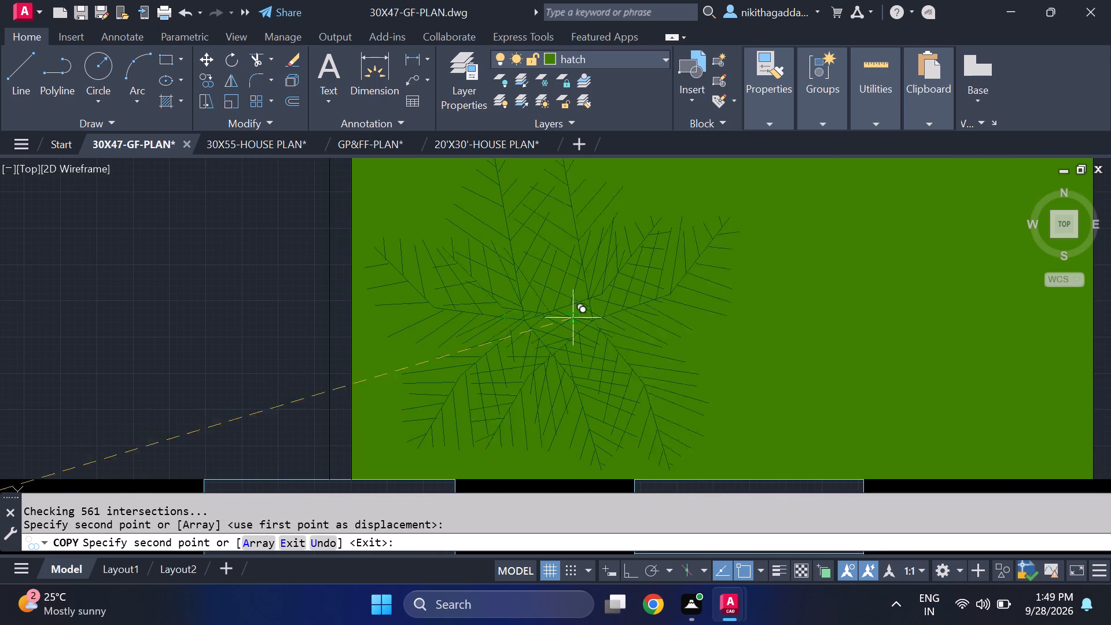
scroll(805, 306, "down", 3)
middle_click_drag(782, 305, 602, 312)
scroll(628, 324, "up", 2)
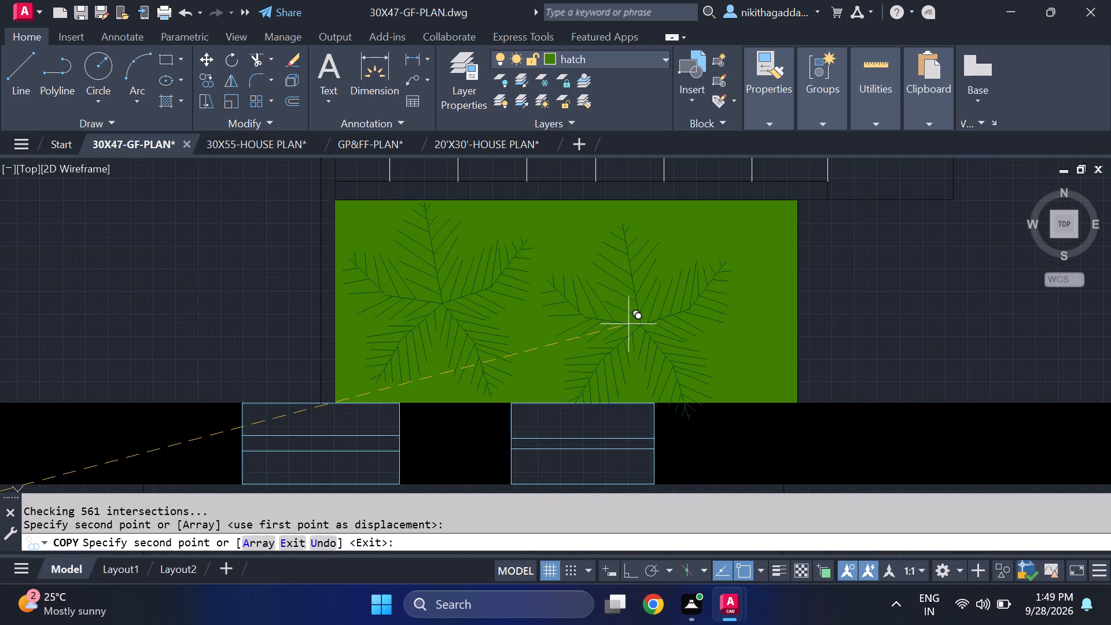
scroll(642, 302, "up", 1)
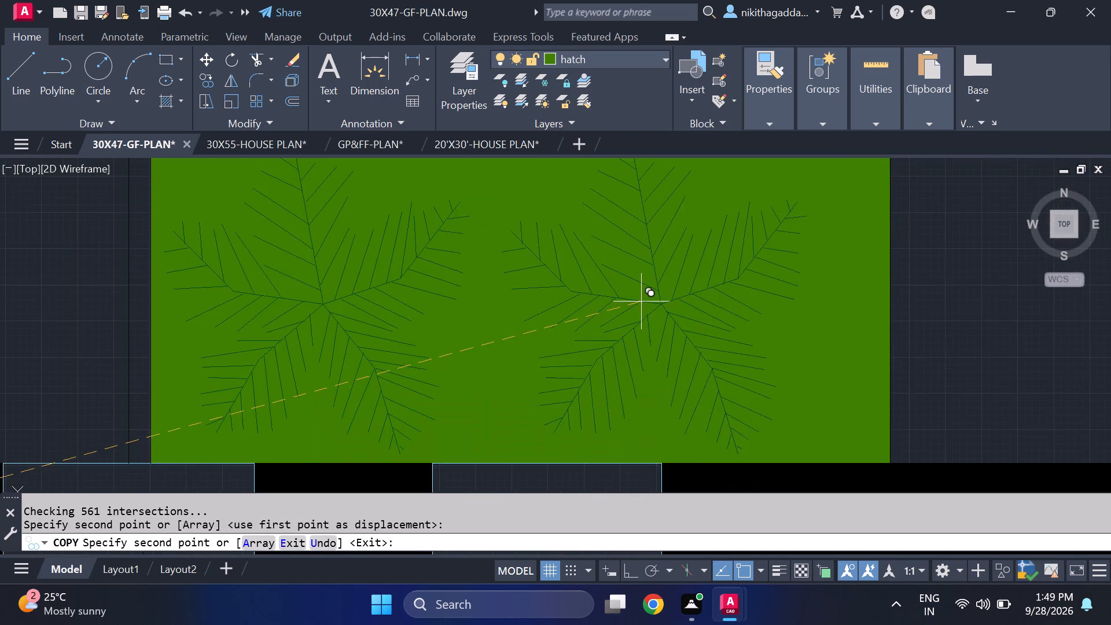
middle_click_drag(638, 302, 639, 361)
middle_click(639, 361)
middle_click_drag(679, 296, 685, 391)
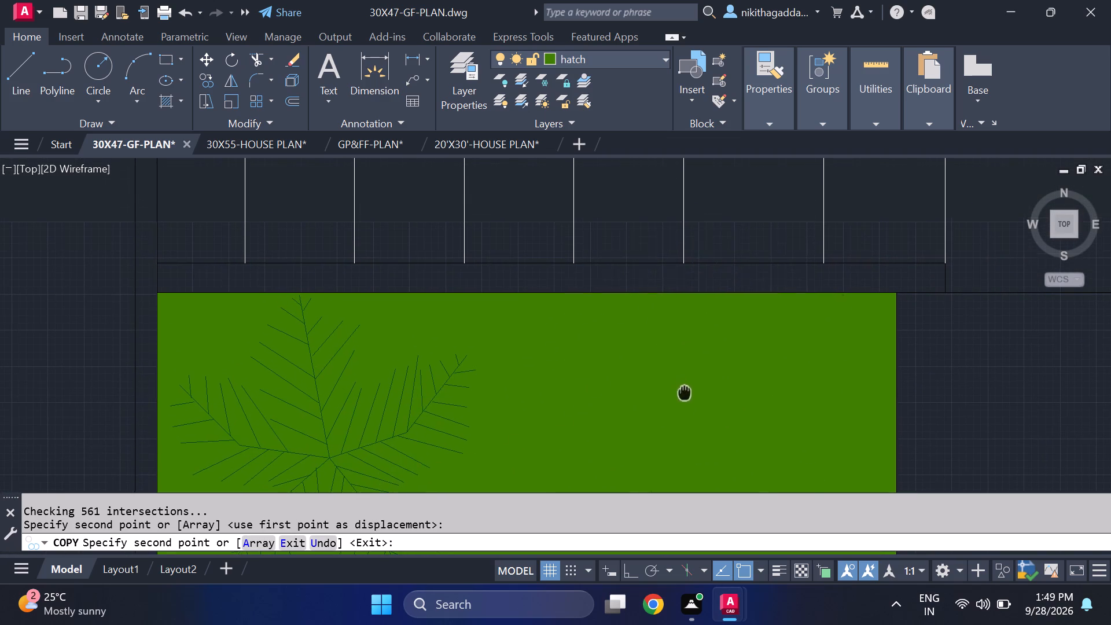
left_click(695, 302)
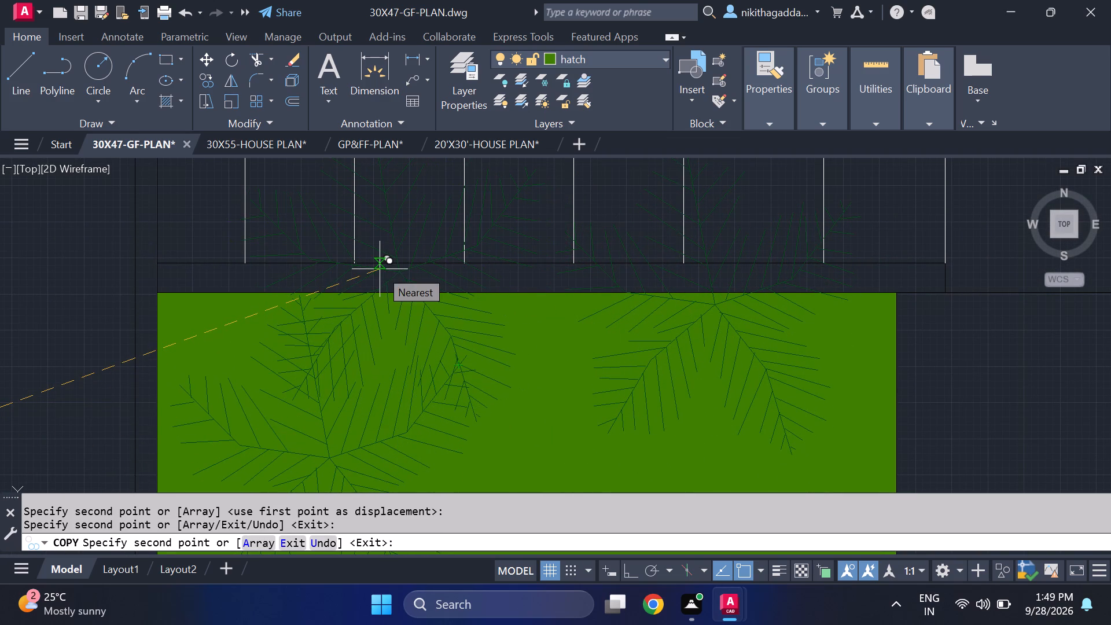
left_click(343, 278)
scroll(509, 306, "down", 4)
key("Escape")
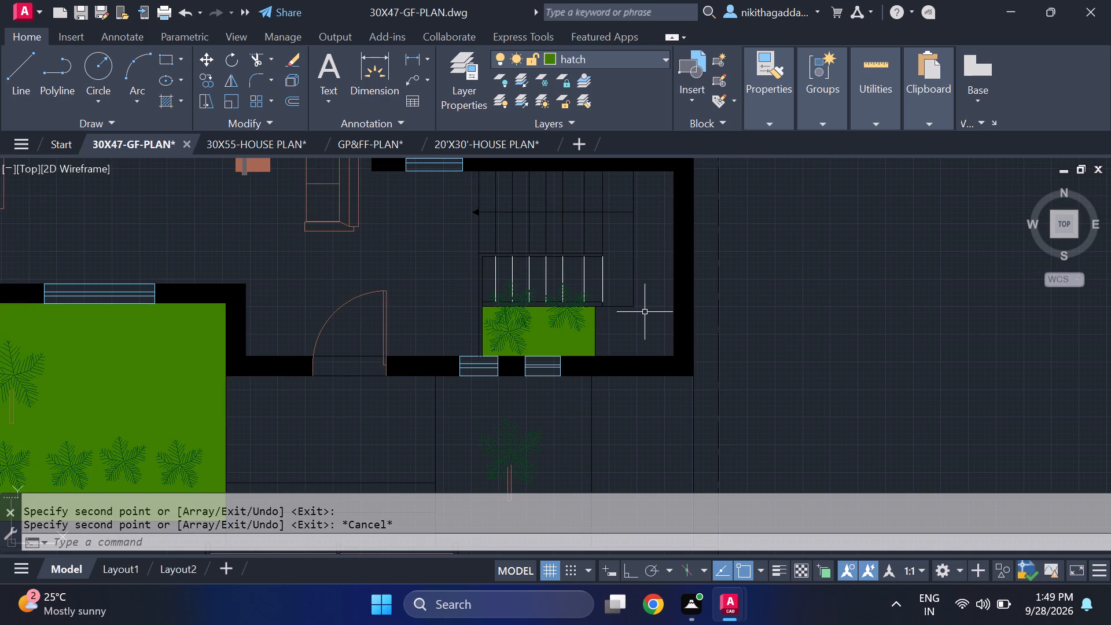
Delete the small tree copy that lies fully inside the staircase planter.
scroll(513, 356, "up", 2)
left_click(513, 326)
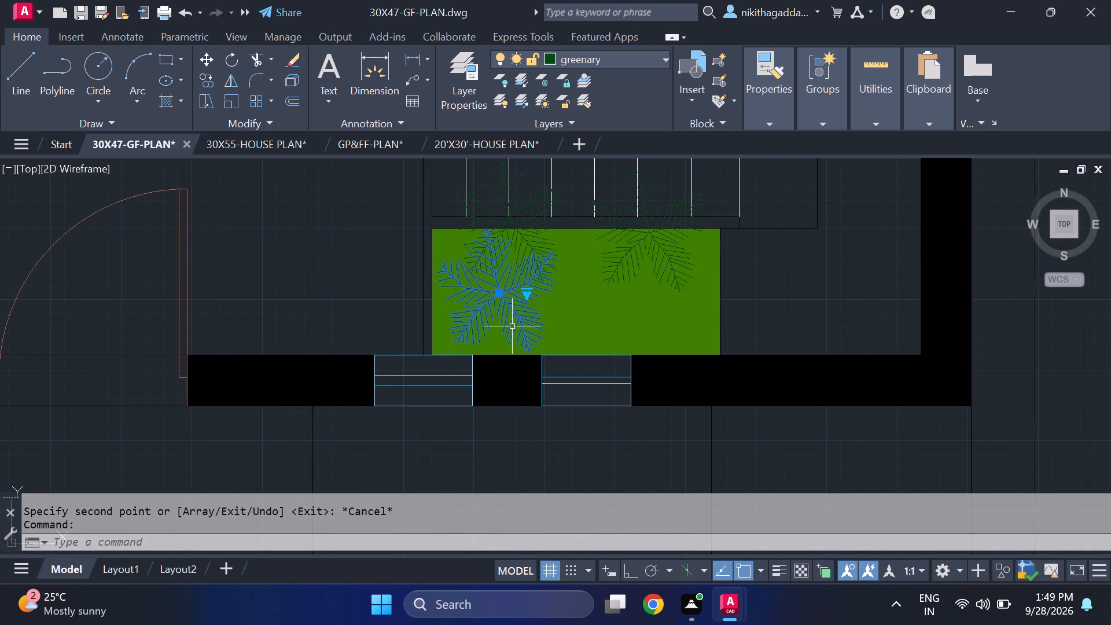
key("Delete")
Move the left small tree overlapping the stair treads down into the left half of the staircase planter.
scroll(519, 319, "down", 3)
scroll(529, 302, "up", 2)
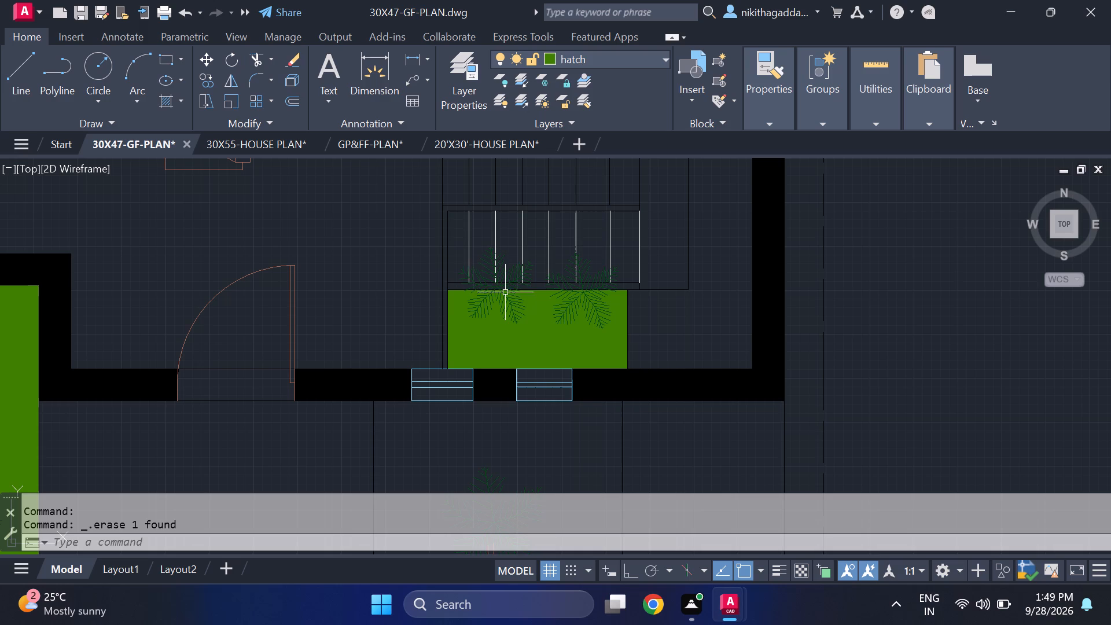
left_click(505, 291)
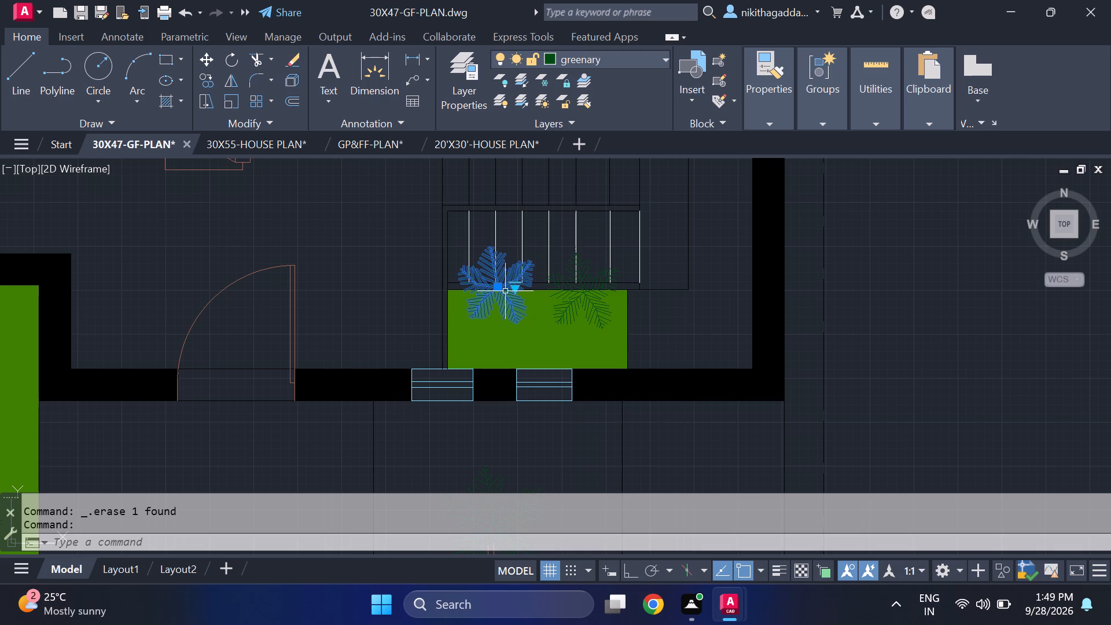
key("m")
key("Return")
scroll(505, 291, "up", 3)
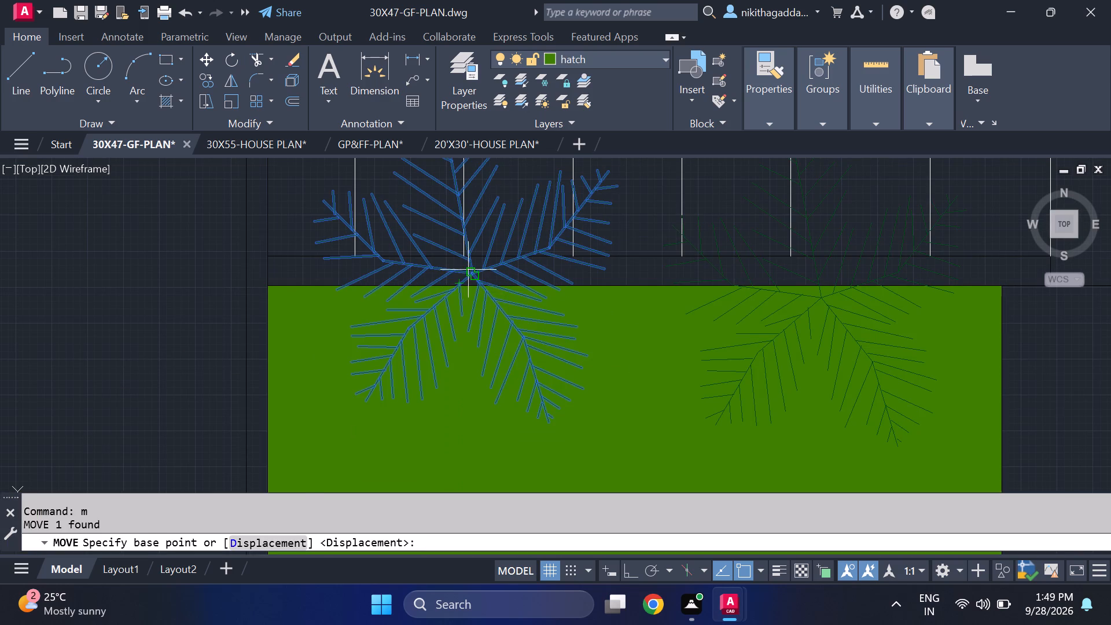
left_click(468, 270)
scroll(453, 368, "down", 2)
middle_click_drag(447, 377, 446, 344)
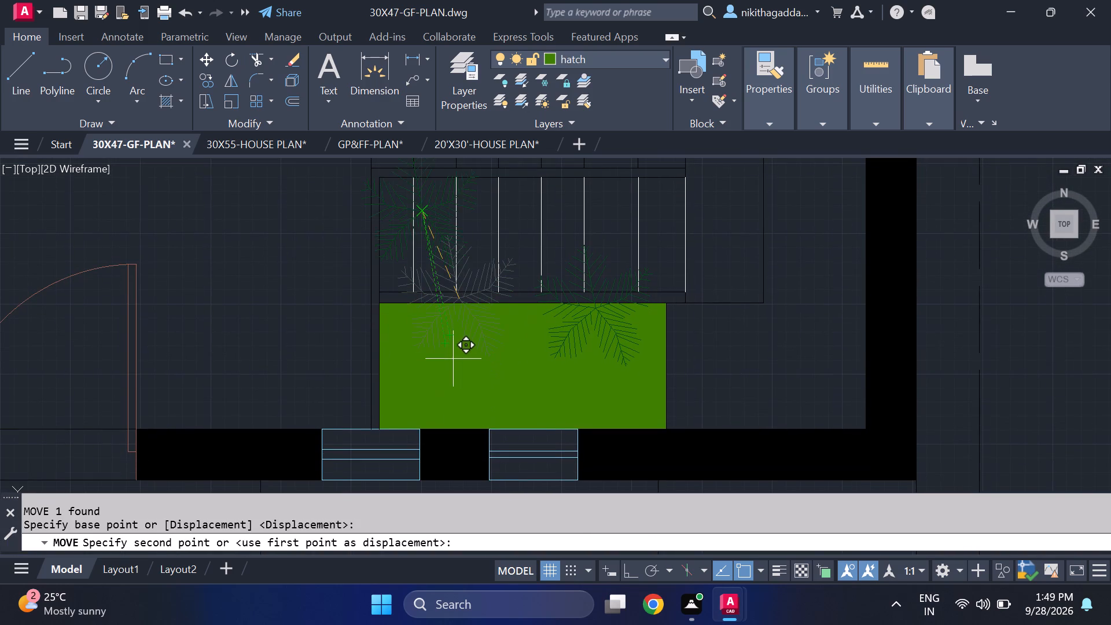
left_click(448, 388)
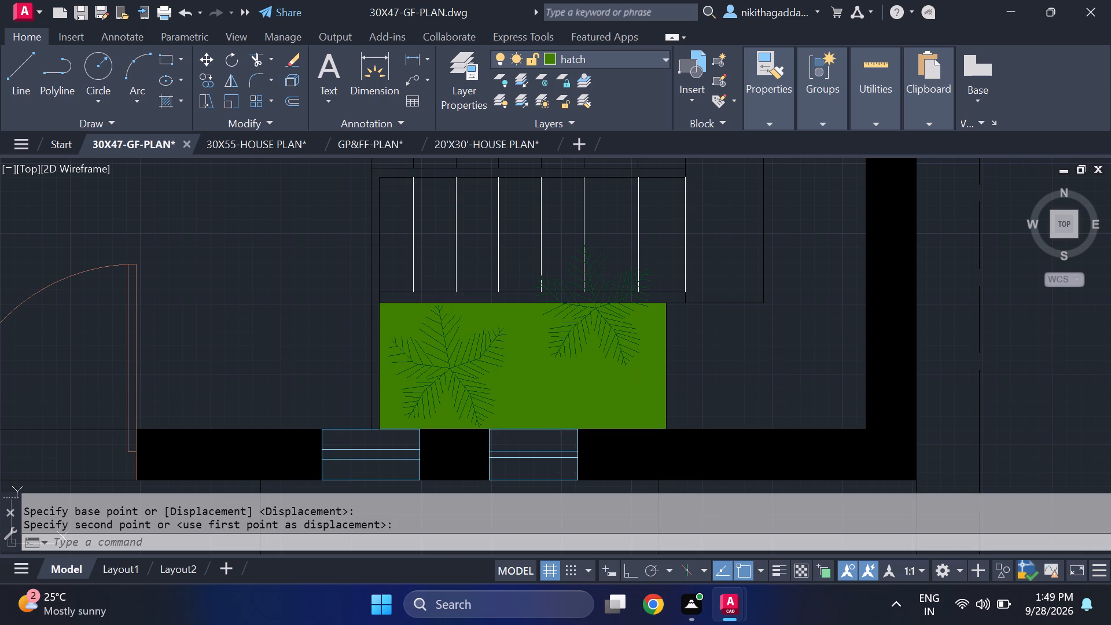
Move the other small tree overlapping the stair treads down into the planter, beside the first one.
left_click(621, 329)
key("m")
key("Return")
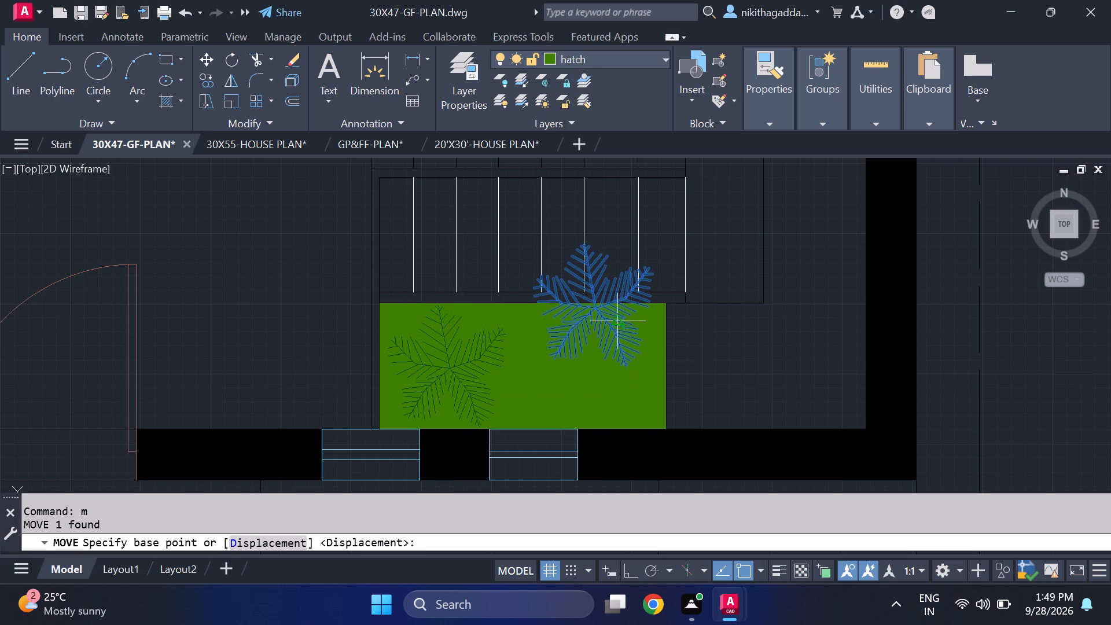
left_click(594, 306)
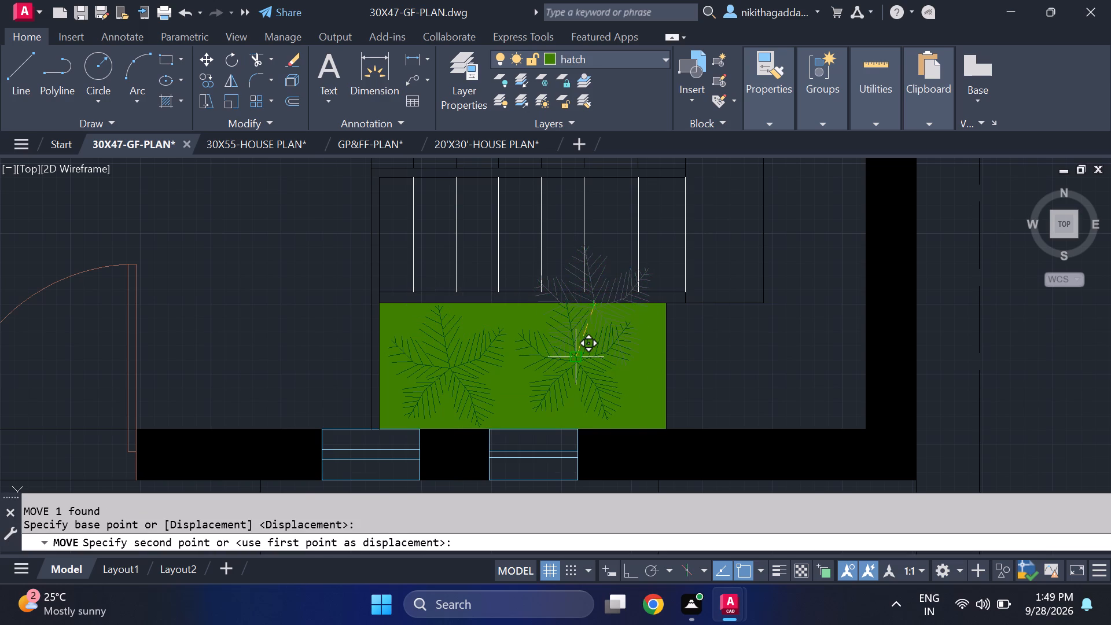
left_click(577, 361)
Copy the small trunkless tree from outside the plan into the upper-left bedroom, in the corner next to the toilet wall.
scroll(721, 345, "down", 3)
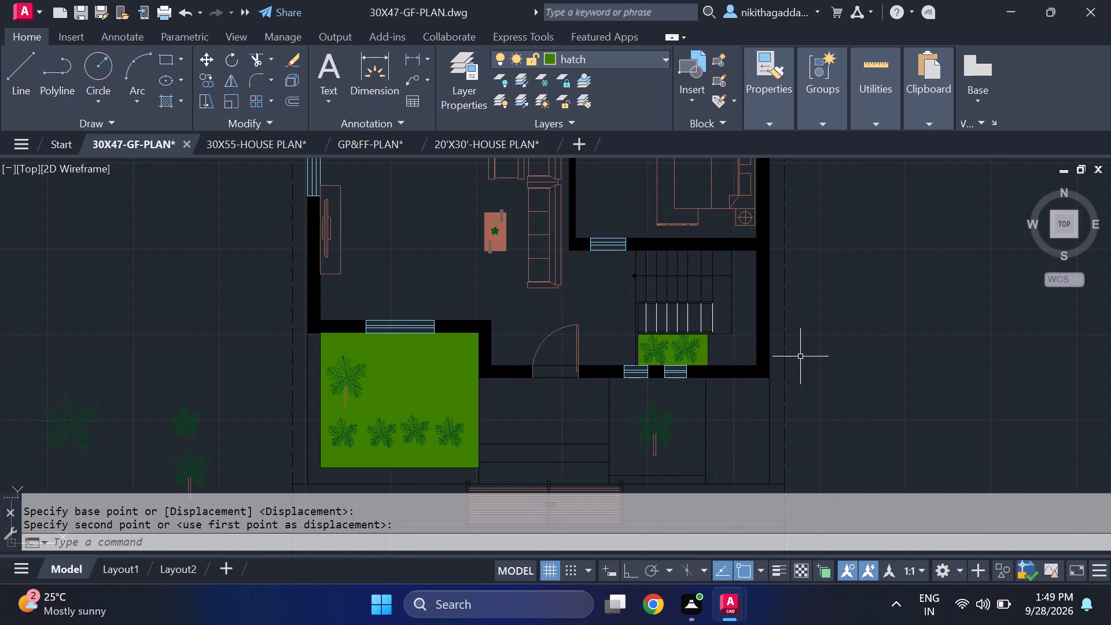
middle_click_drag(719, 419, 795, 314)
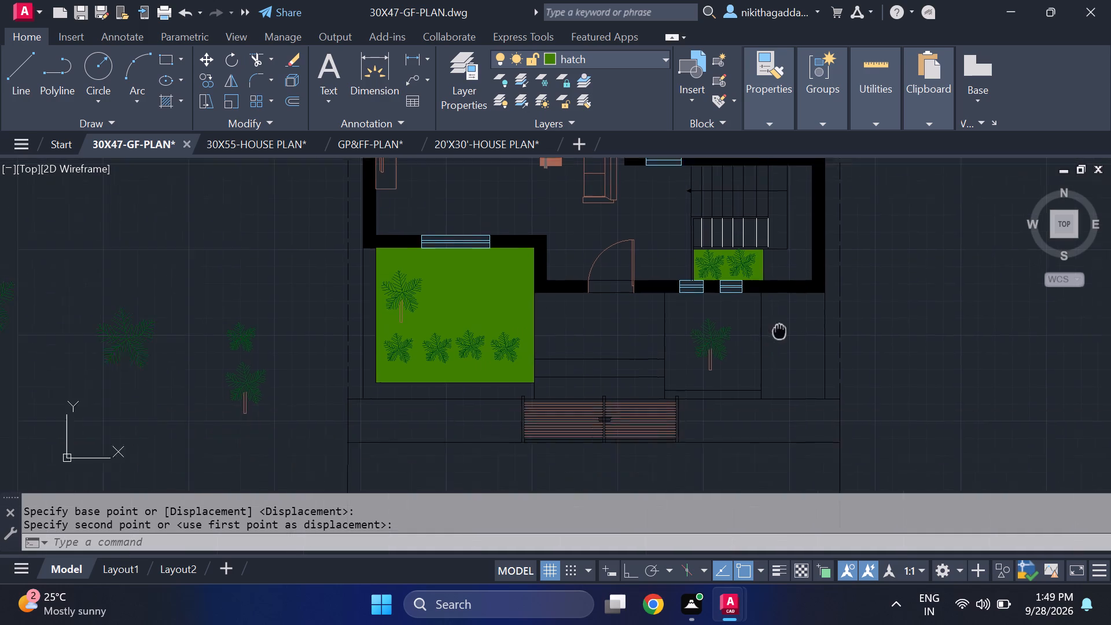
middle_click_drag(795, 314, 815, 291)
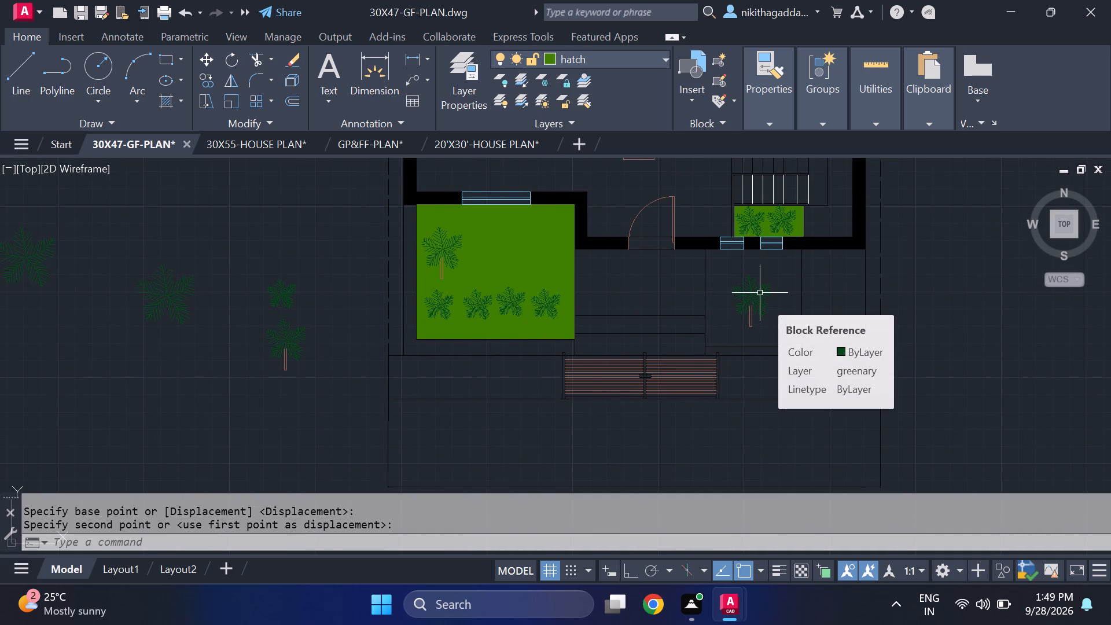
middle_click_drag(761, 293, 774, 389)
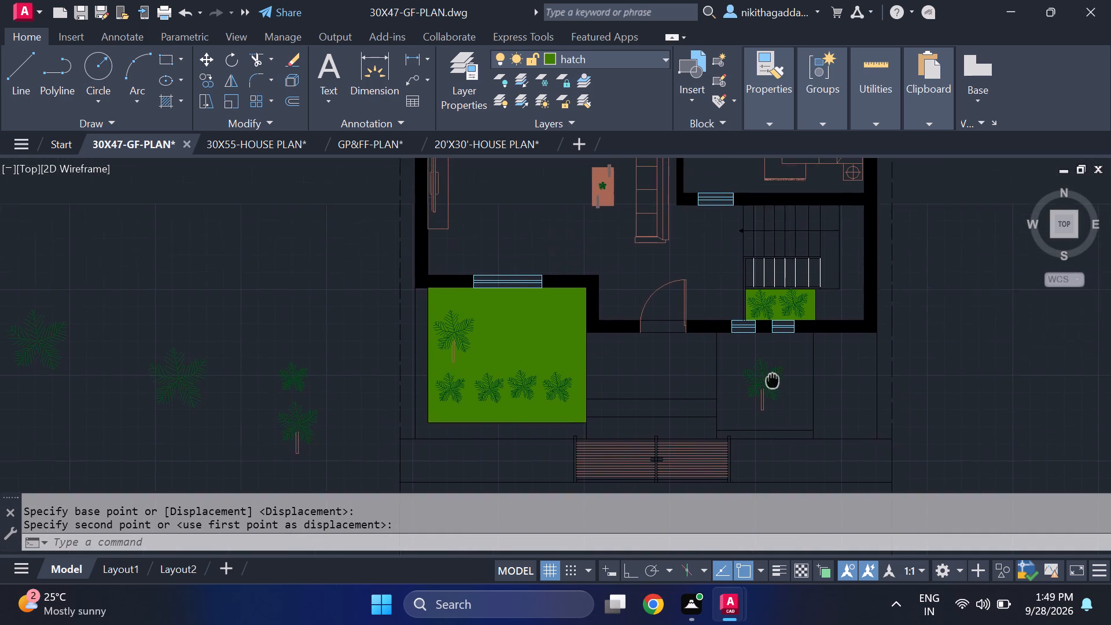
middle_click_drag(774, 389, 775, 478)
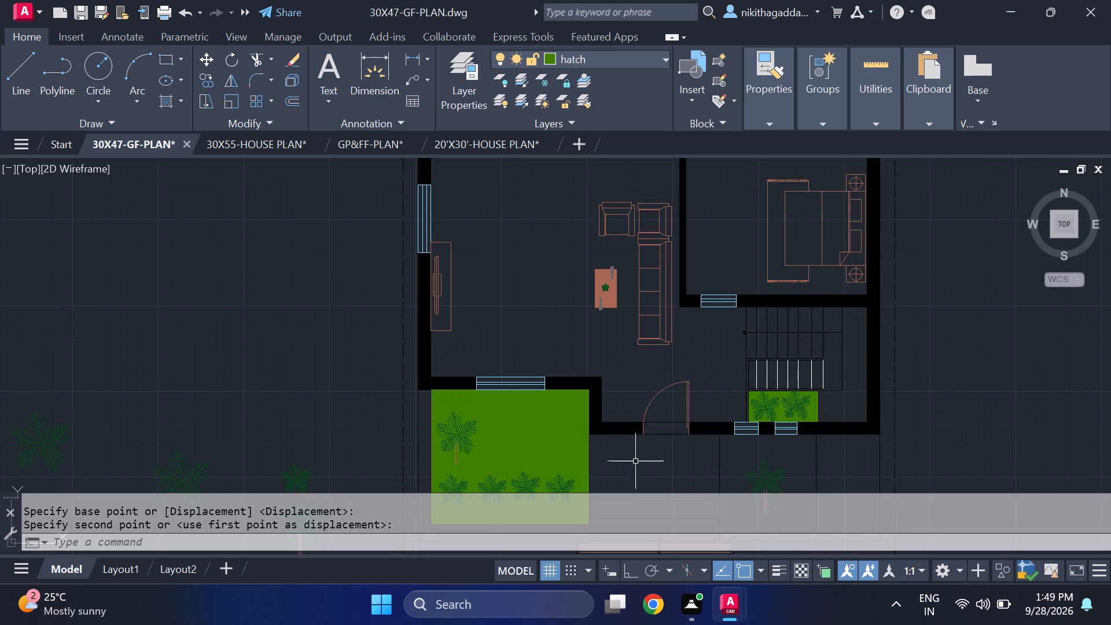
middle_click_drag(282, 431, 327, 352)
scroll(325, 416, "up", 1)
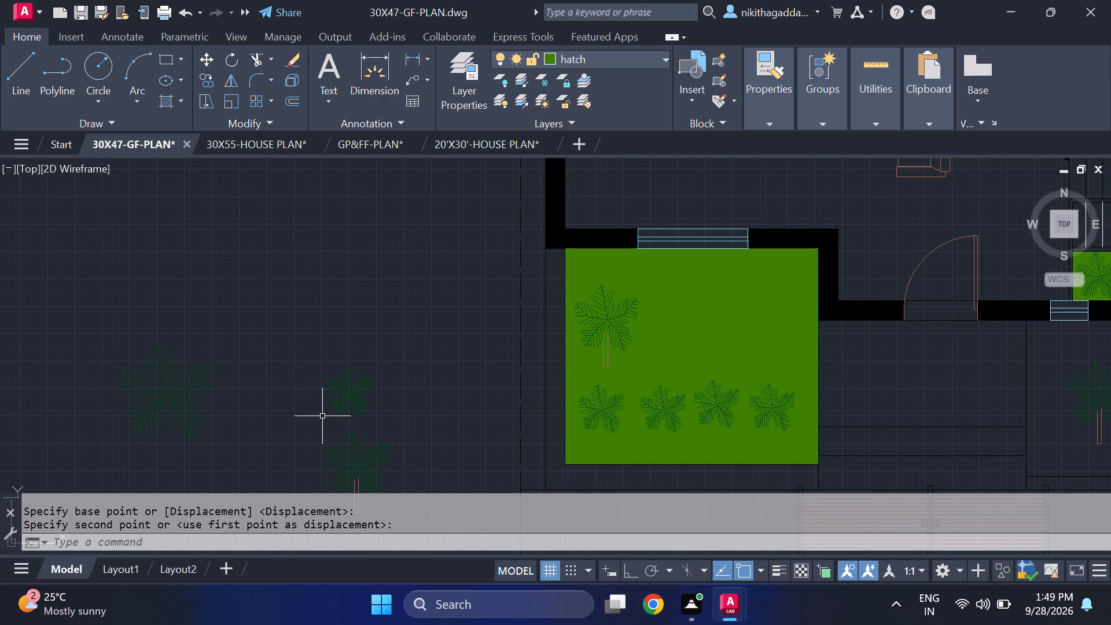
left_click_drag(384, 358, 368, 367)
left_click(316, 405)
type("co")
key("Return")
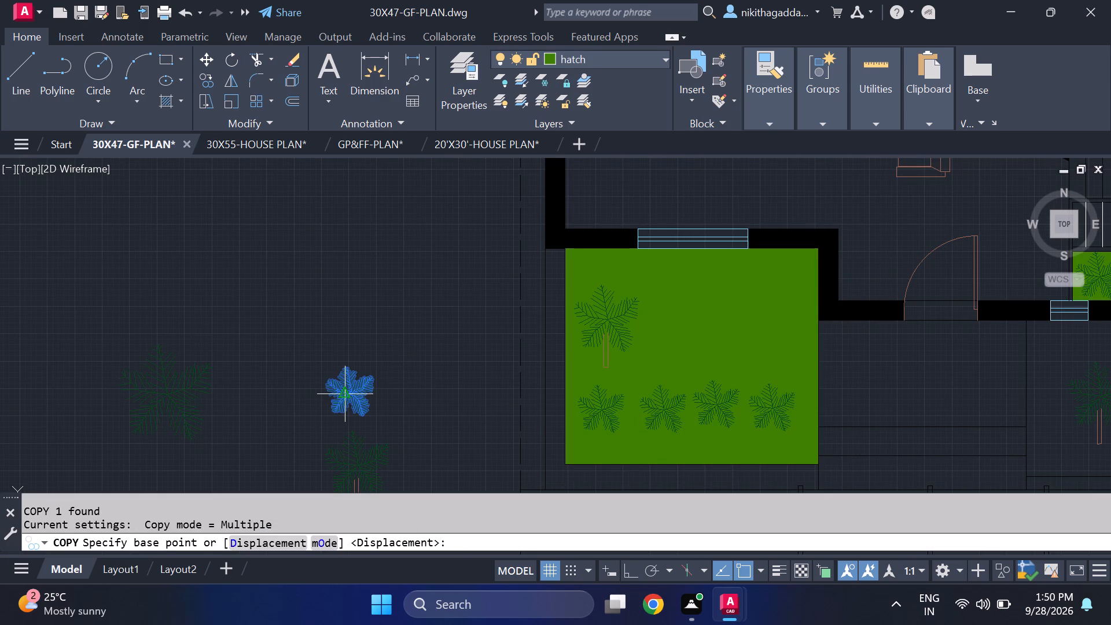
left_click(350, 391)
scroll(513, 238, "down", 2)
middle_click_drag(501, 250, 466, 417)
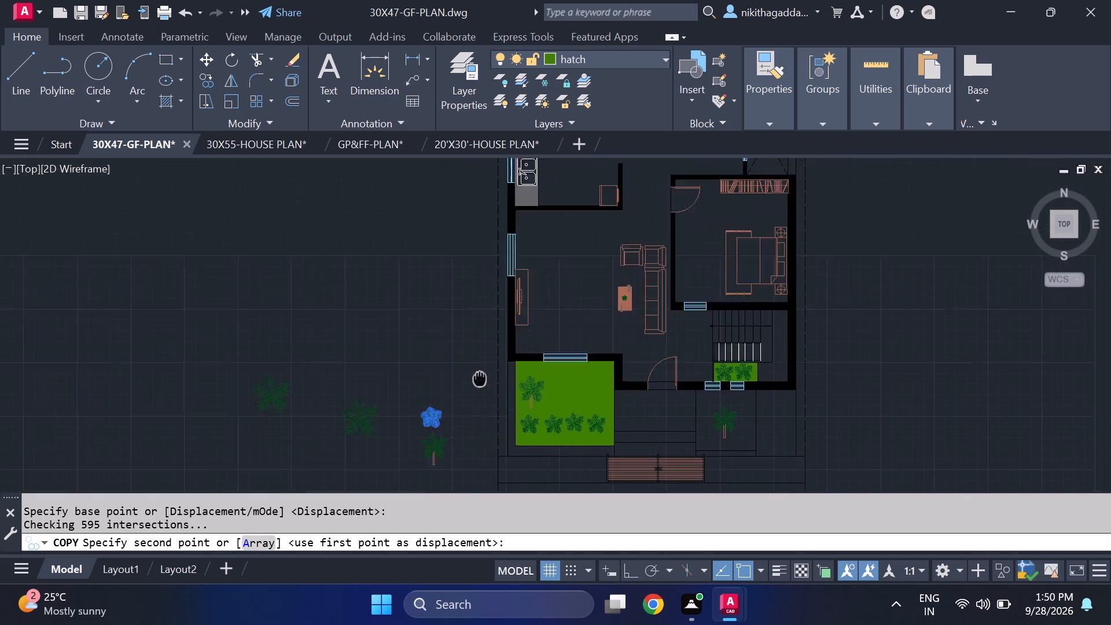
middle_click_drag(466, 417, 404, 506)
middle_click_drag(531, 267, 503, 450)
scroll(497, 262, "up", 2)
middle_click_drag(496, 263, 500, 334)
scroll(503, 331, "up", 1)
left_click(511, 330)
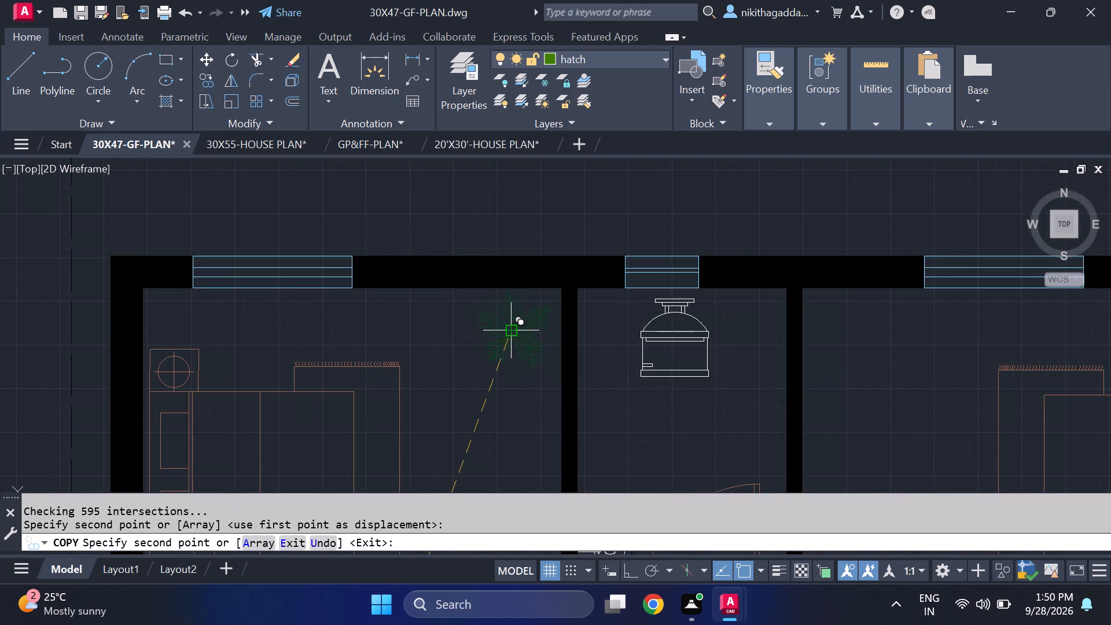
Place another copy of the small tree in the upper-right bedroom, against the top wall above the bed.
scroll(678, 337, "down", 2)
middle_click_drag(808, 385, 445, 363)
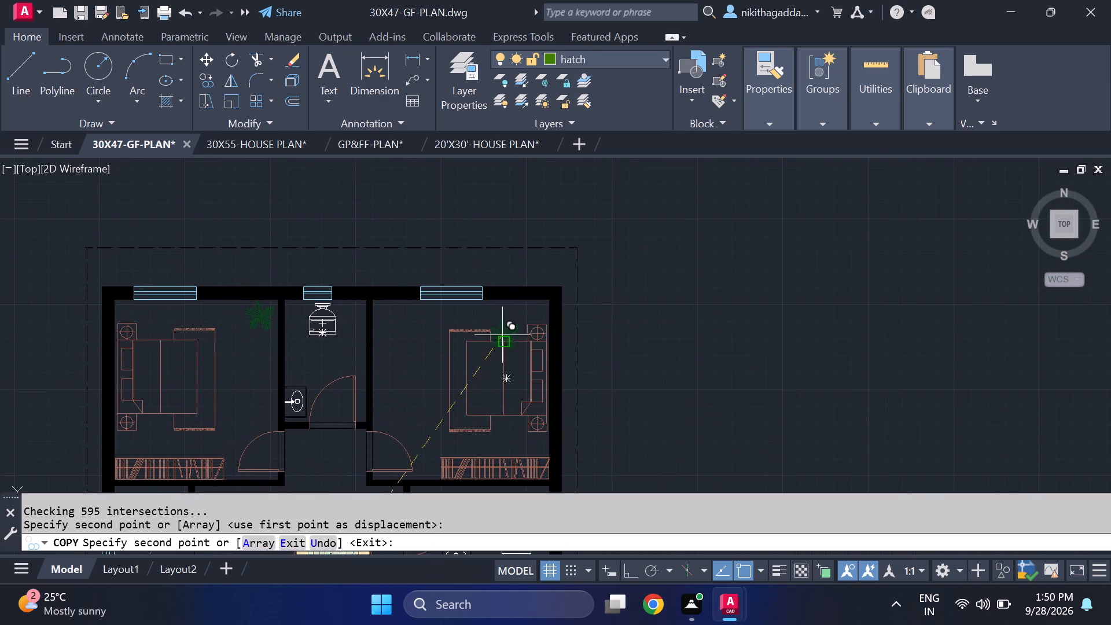
scroll(551, 309, "up", 3)
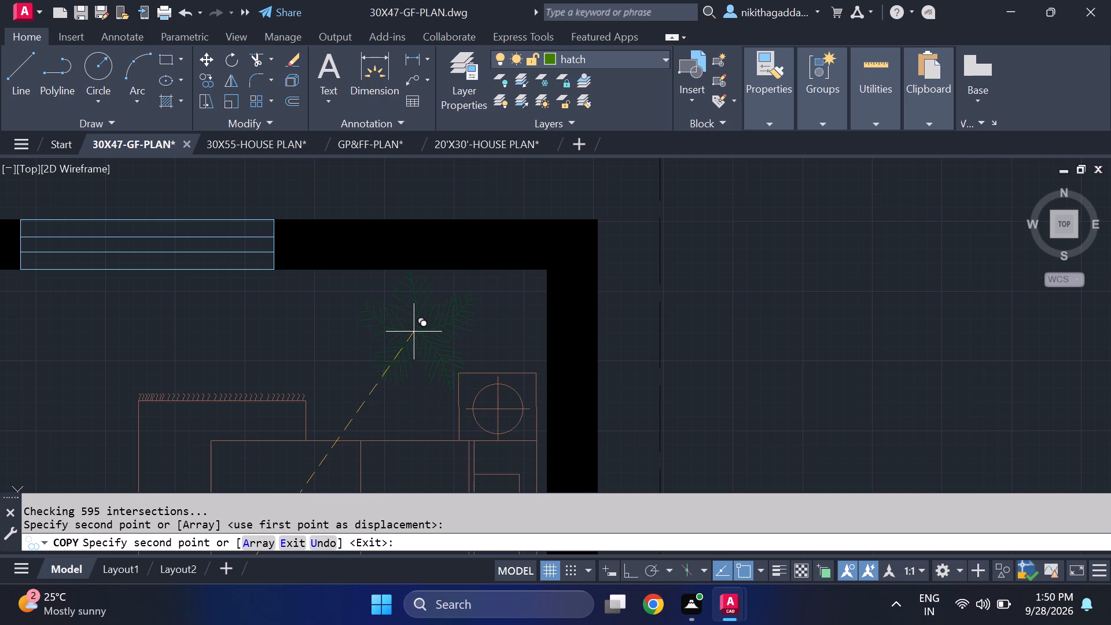
scroll(419, 334, "down", 2)
scroll(437, 337, "up", 1)
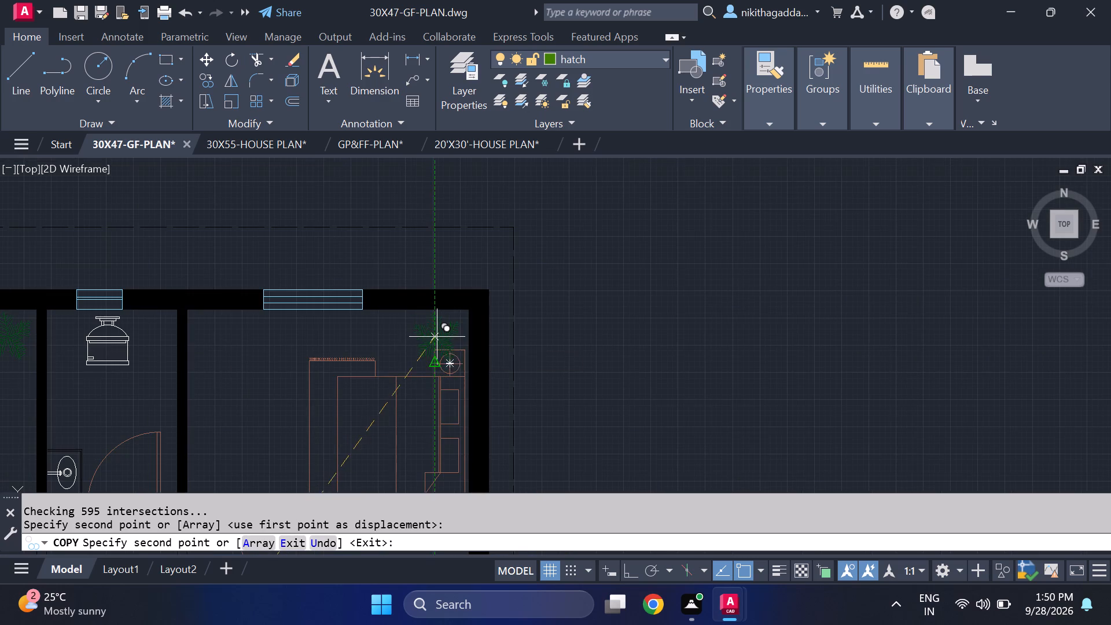
left_click(404, 330)
Place three copies of the small tree in a row in the open duct, along the wall below the right-hand toilet.
scroll(457, 359, "down", 3)
middle_click_drag(572, 409, 587, 274)
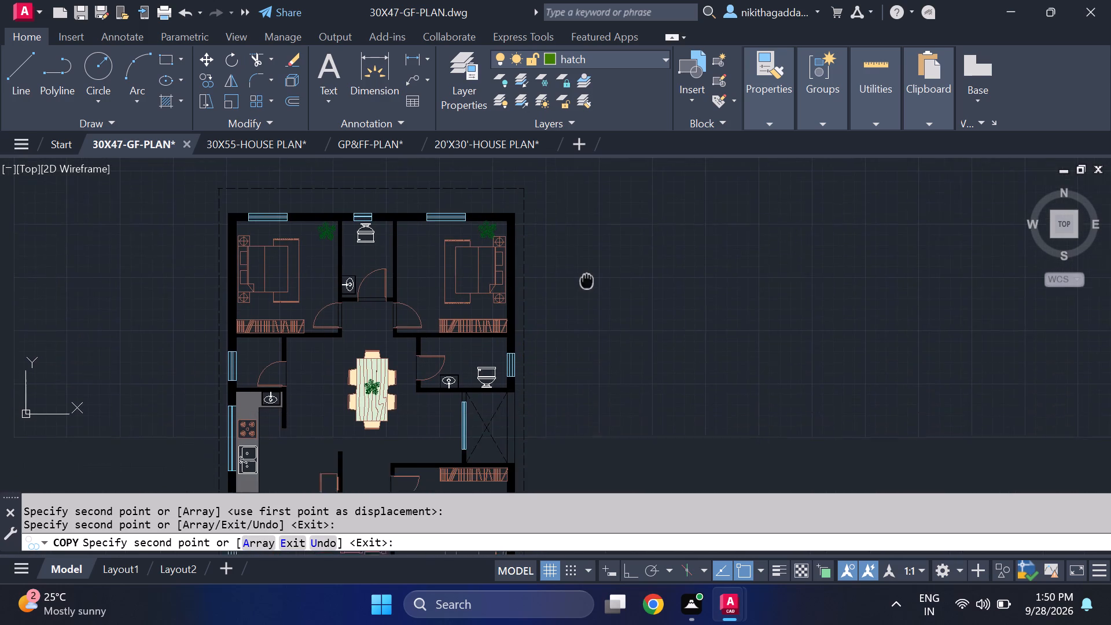
middle_click_drag(587, 274, 587, 264)
scroll(510, 337, "up", 2)
middle_click_drag(450, 416, 480, 322)
scroll(495, 296, "up", 1)
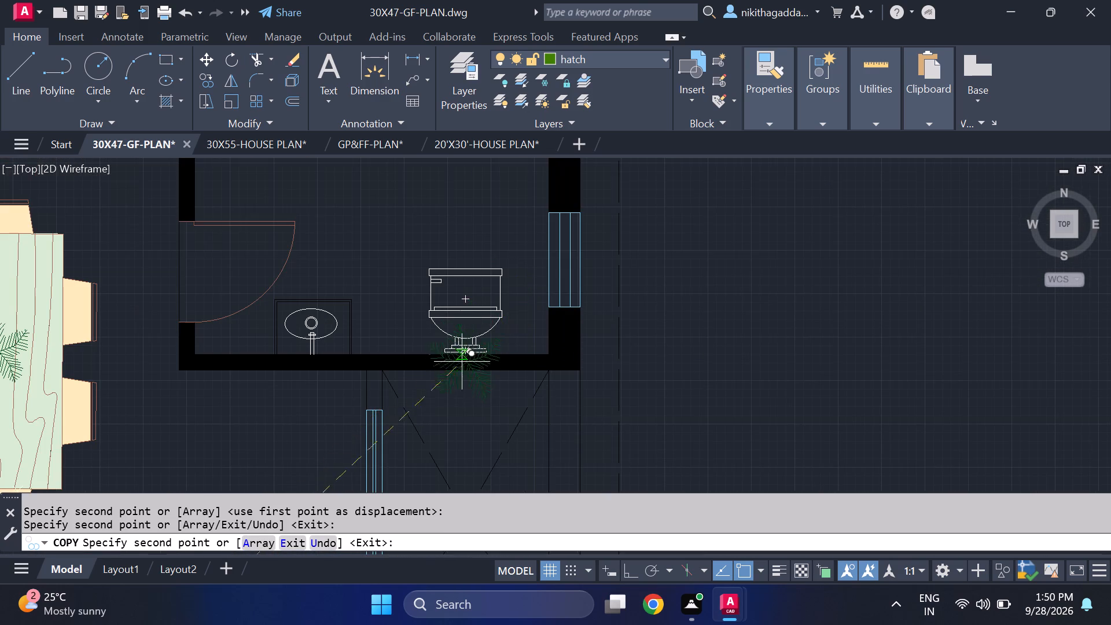
middle_click_drag(457, 384, 484, 300)
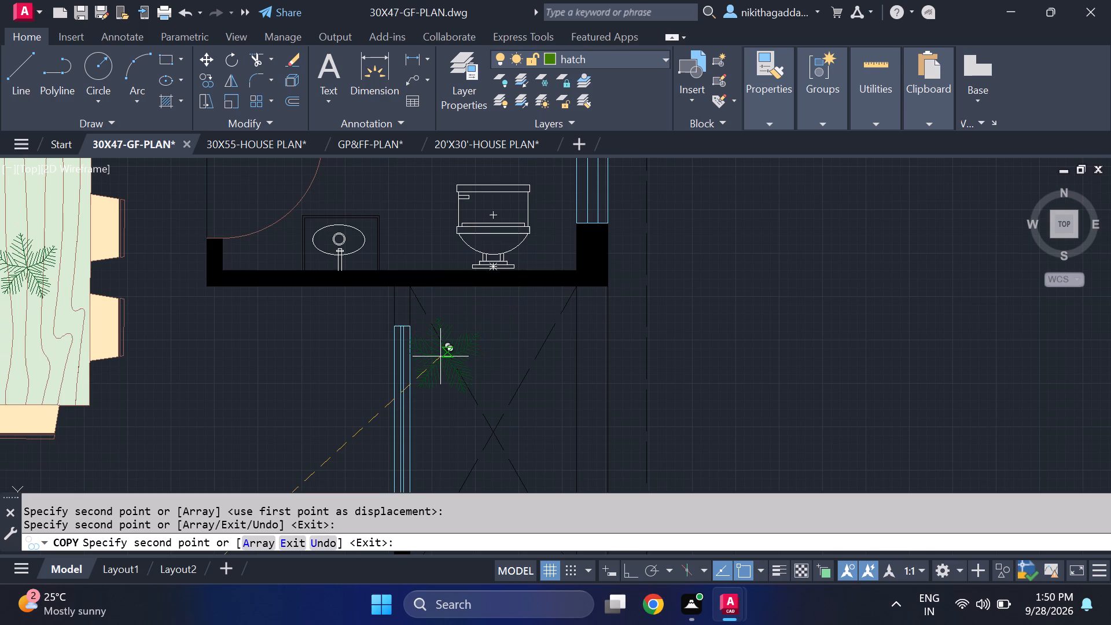
scroll(440, 356, "up", 1)
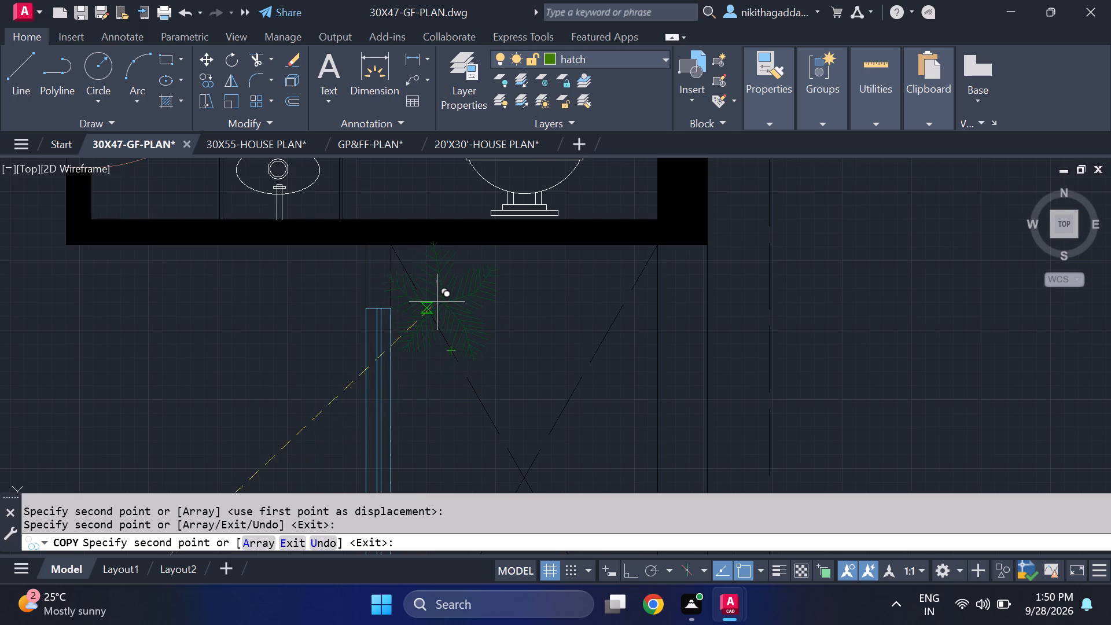
left_click(442, 303)
left_click(531, 297)
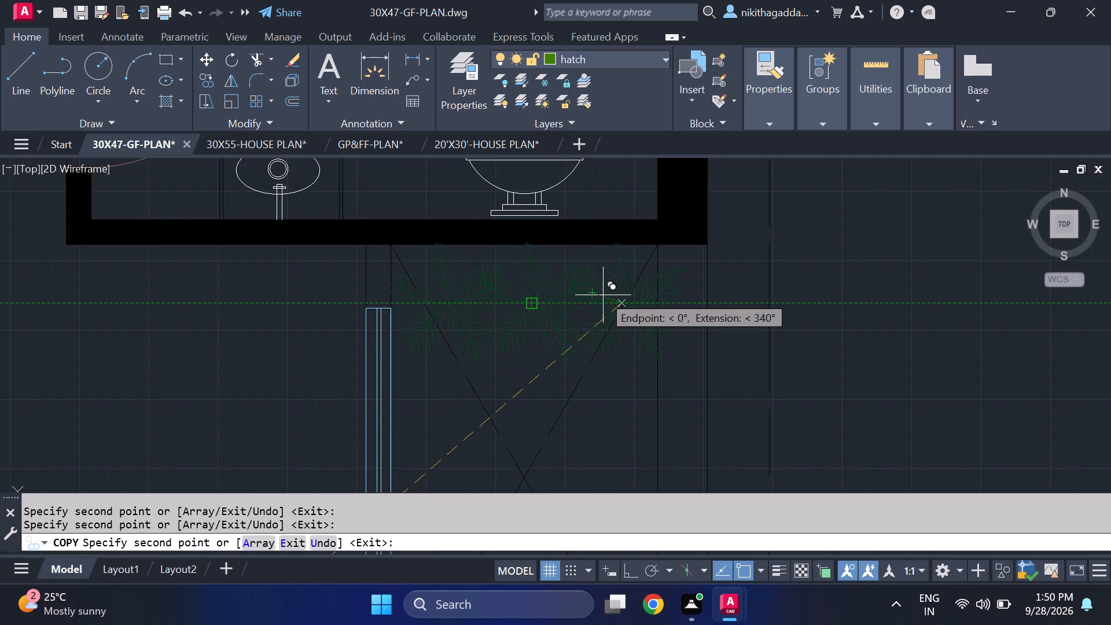
left_click(598, 301)
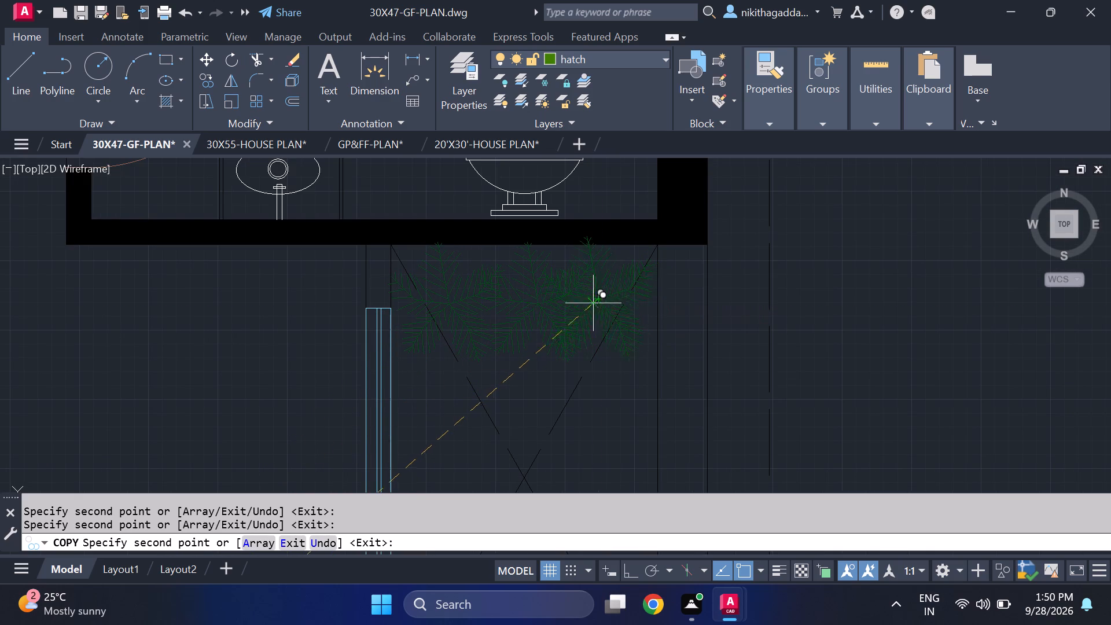
scroll(521, 402, "down", 3)
middle_click_drag(816, 397, 815, 396)
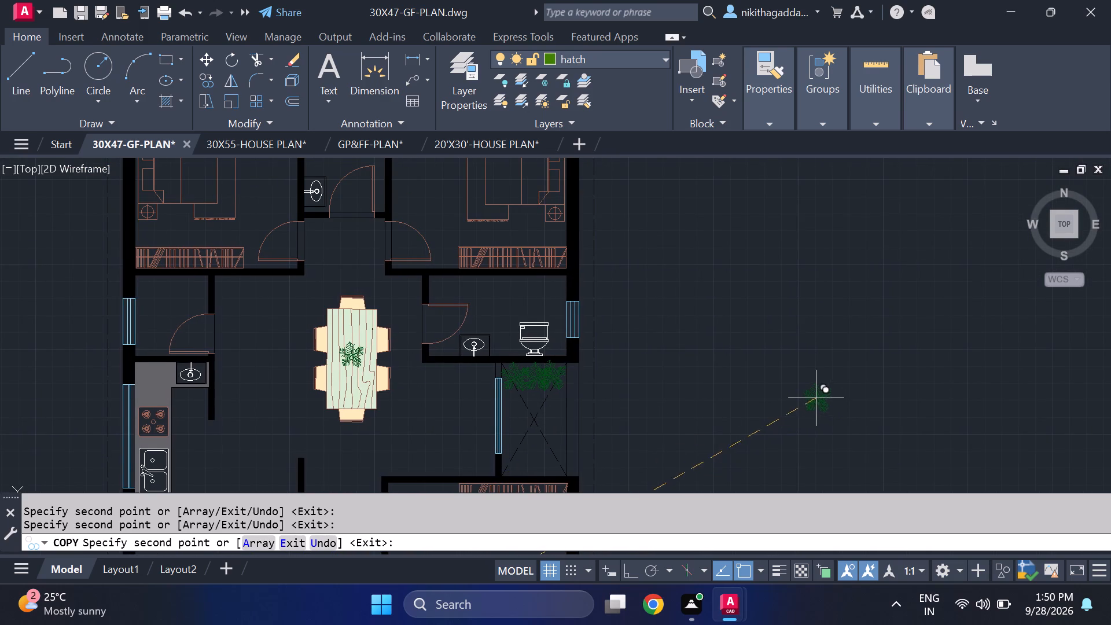
middle_click_drag(815, 396, 860, 283)
scroll(719, 389, "down", 1)
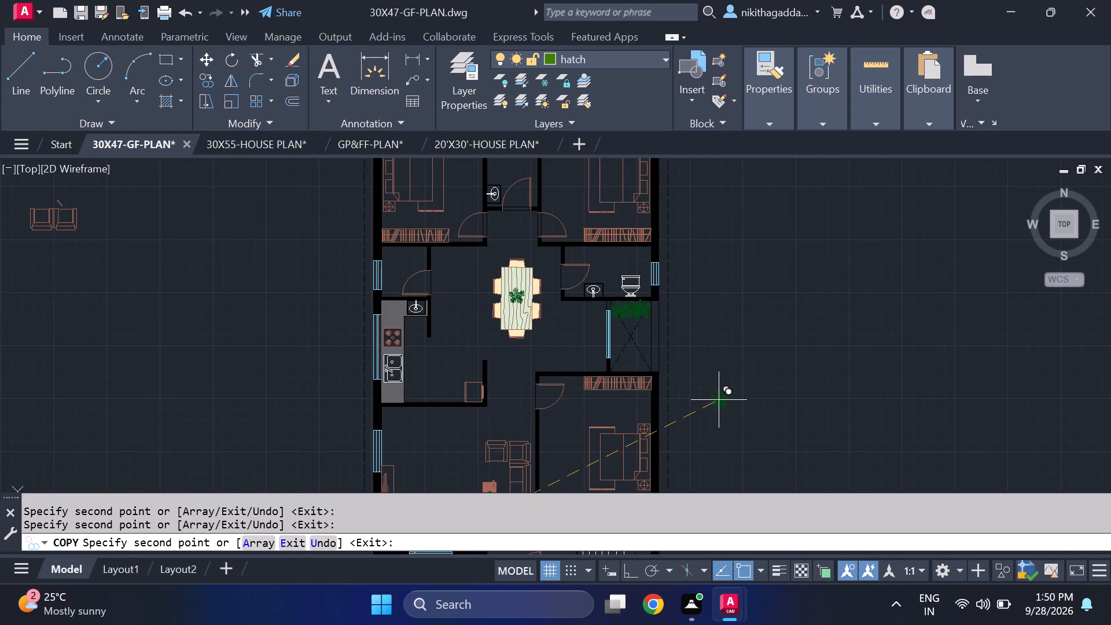
middle_click_drag(719, 400, 875, 357)
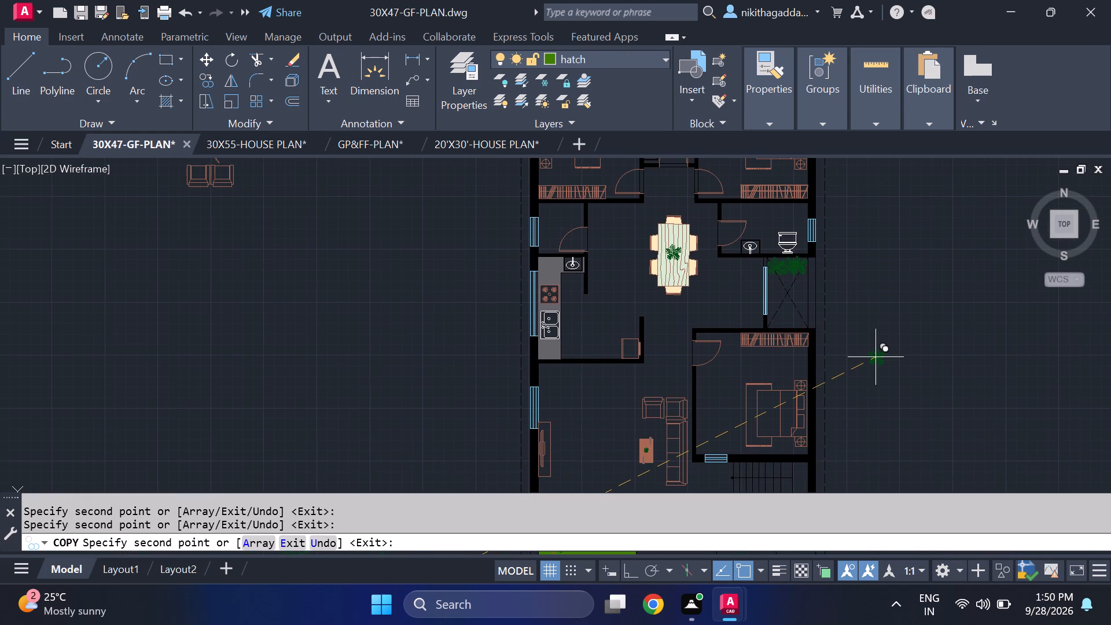
key("Escape")
Fill the wide strip in front of the entrance gate with a solid hatch in dark grey 99,100,102.
scroll(873, 344, "down", 2)
scroll(844, 331, "up", 2)
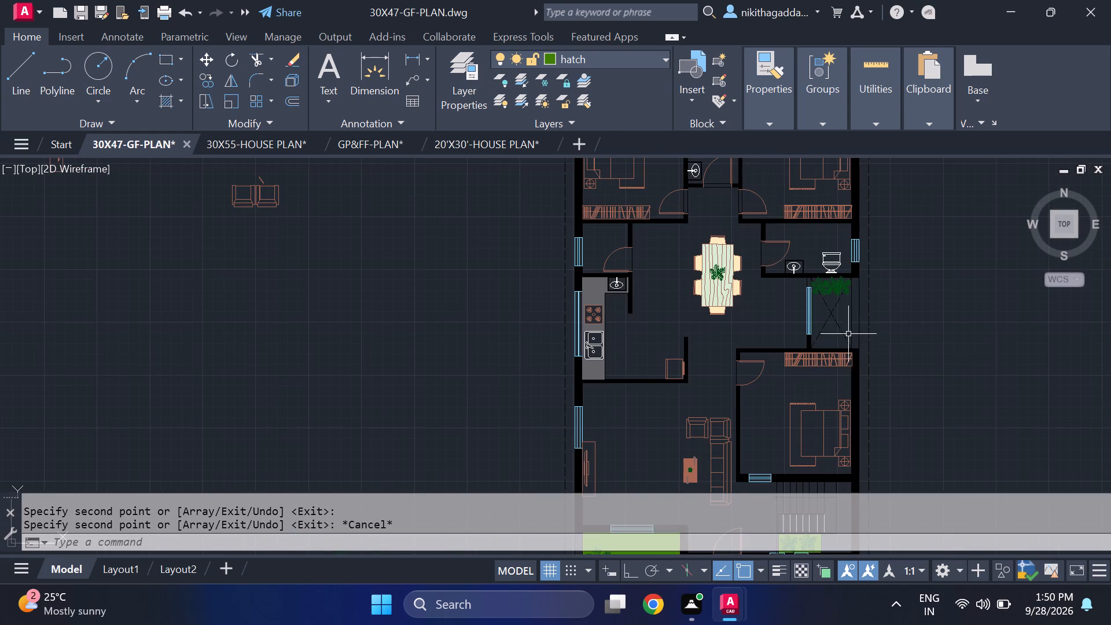
scroll(847, 334, "down", 1)
middle_click_drag(816, 363, 691, 368)
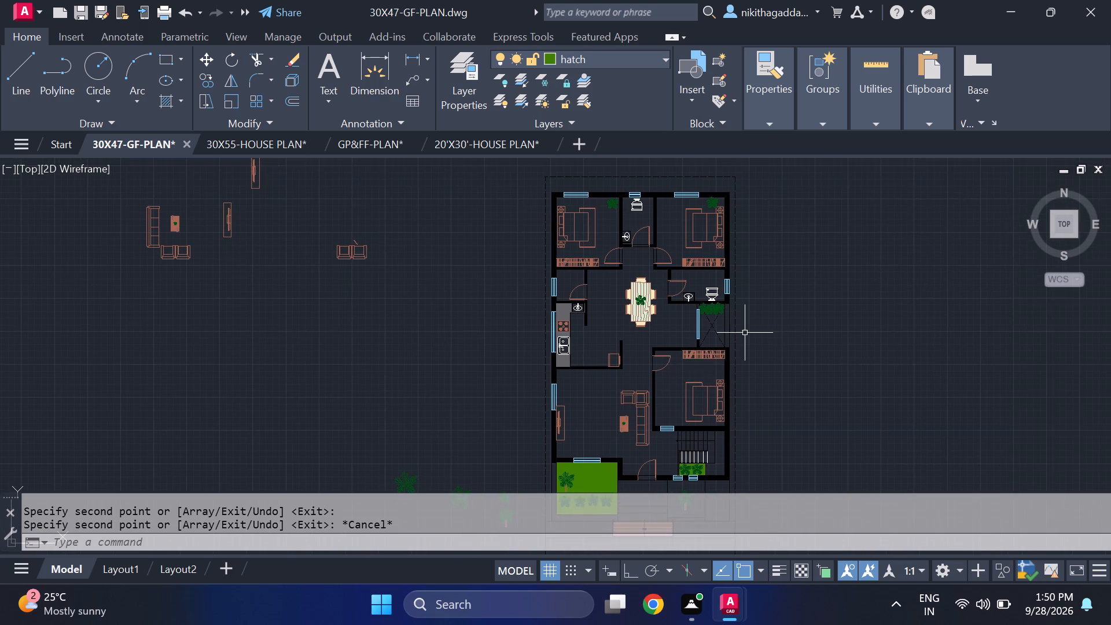
scroll(747, 332, "up", 4)
middle_click_drag(585, 333, 674, 355)
scroll(687, 343, "down", 2)
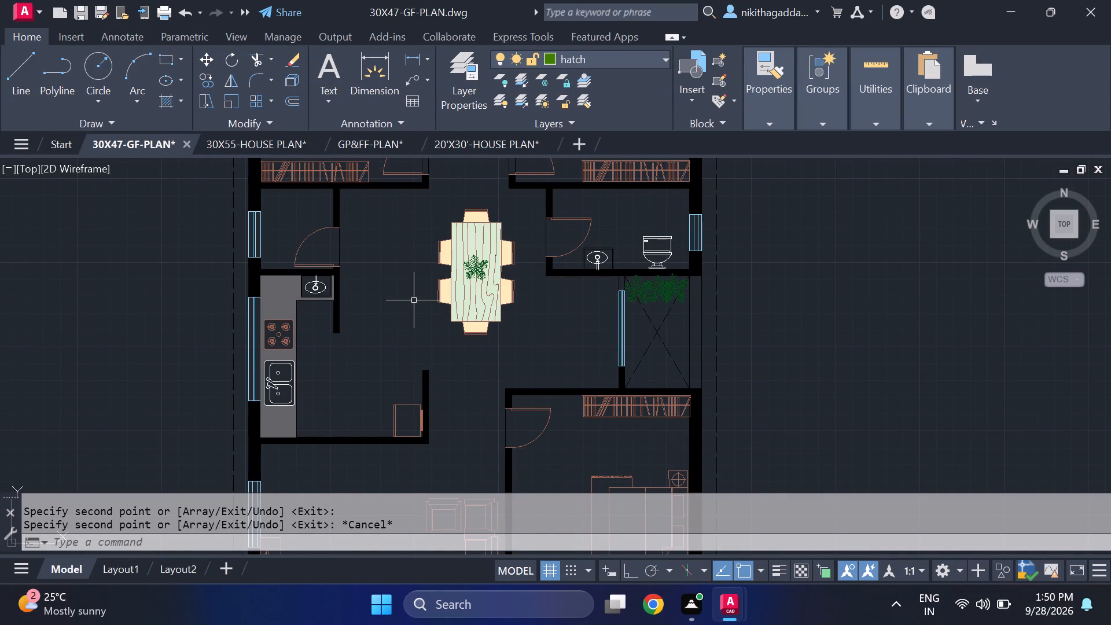
type("hatch")
key("Return")
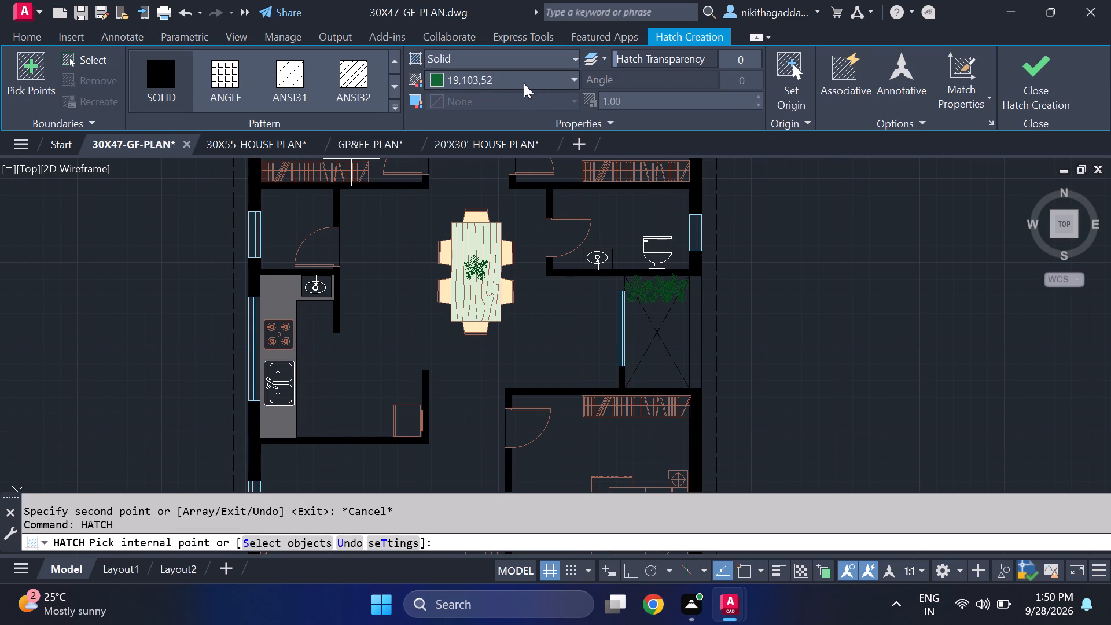
left_click(535, 80)
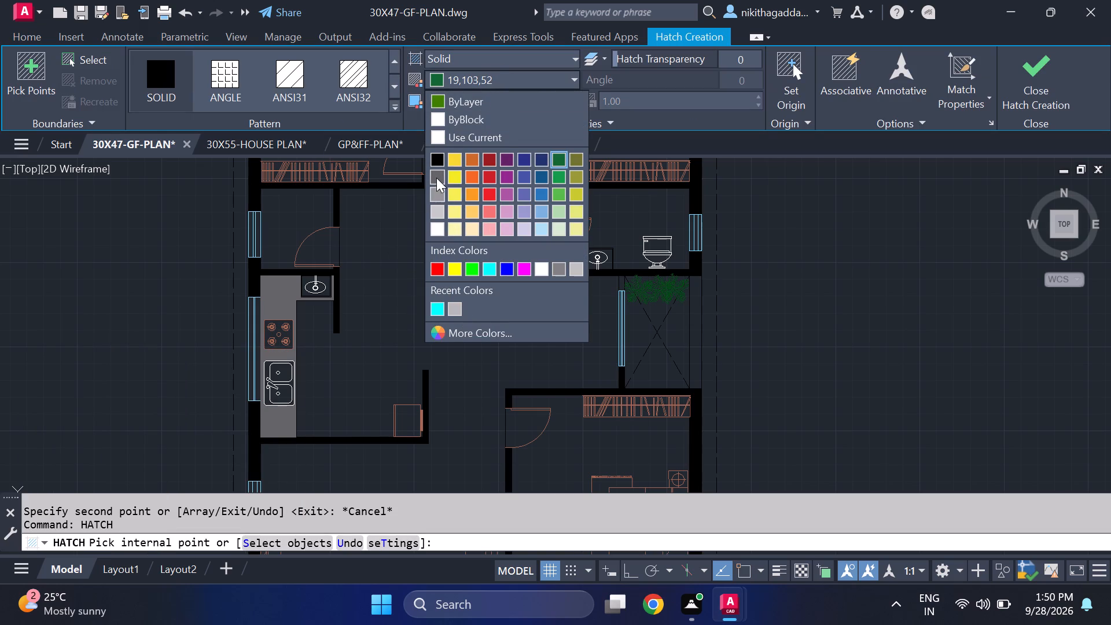
left_click(436, 178)
scroll(466, 291, "down", 1)
middle_click_drag(464, 311, 389, 87)
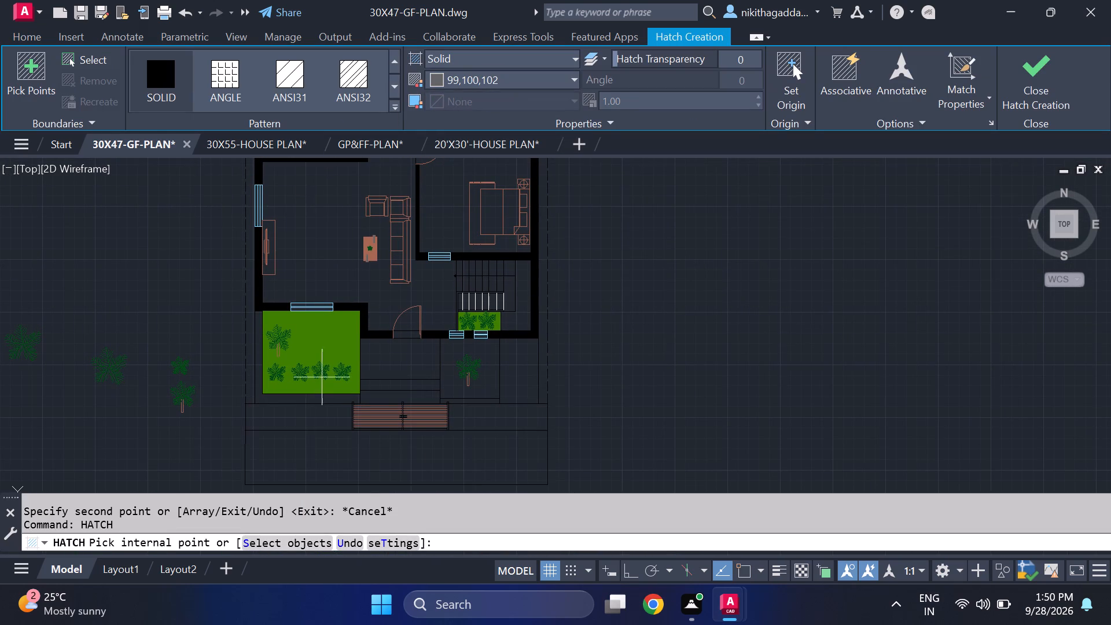
left_click(340, 448)
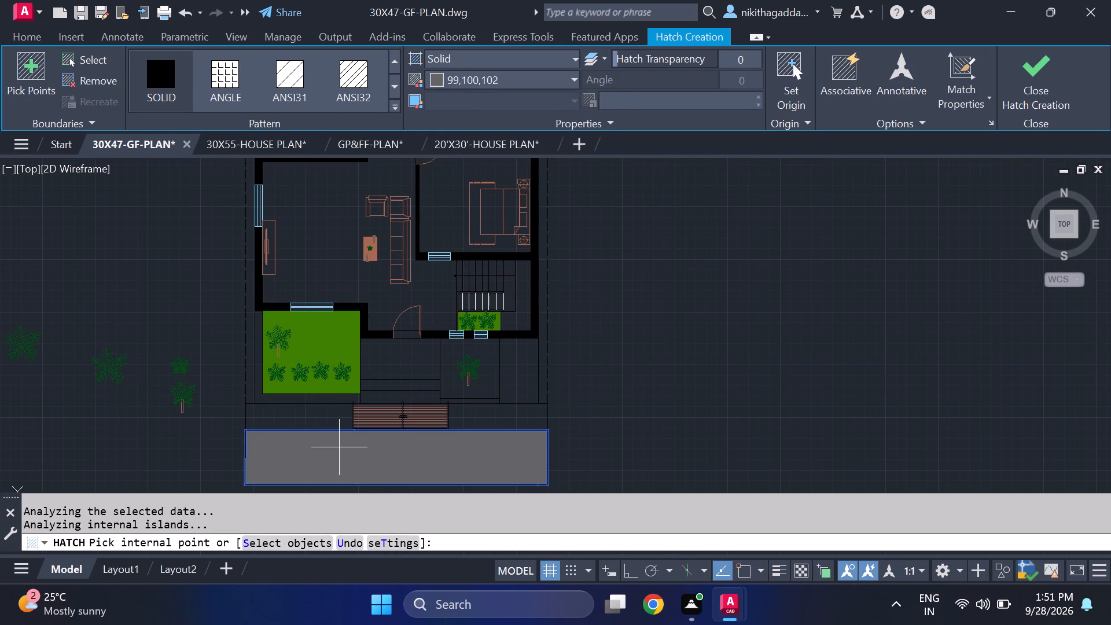
Lighten the new strip hatch to grey 147,149,152 and finish the hatch.
left_click(548, 83)
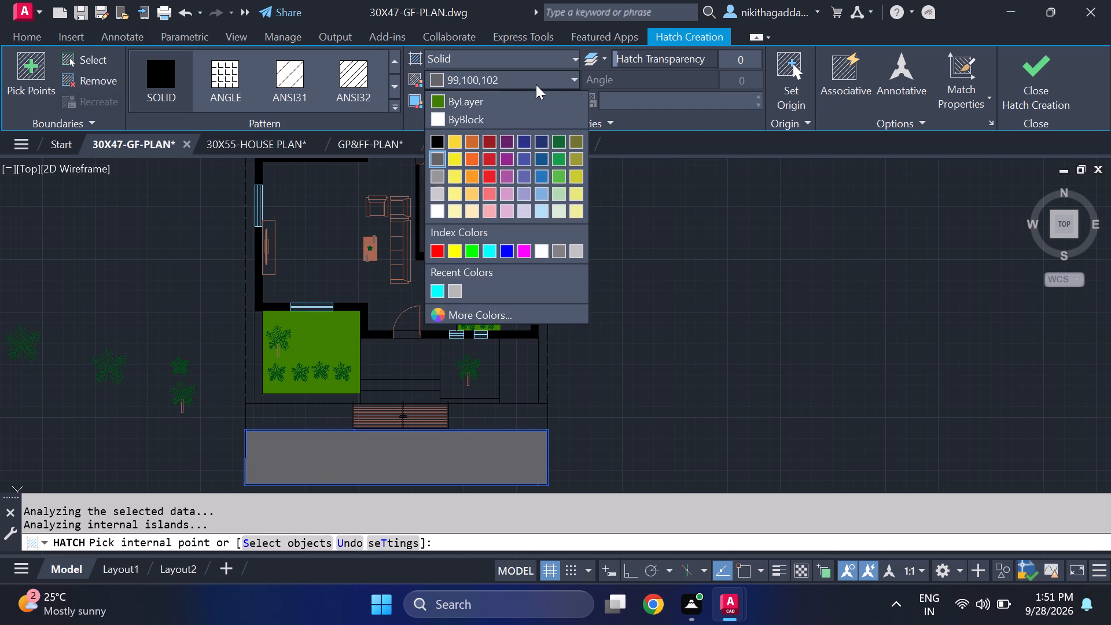
left_click(442, 170)
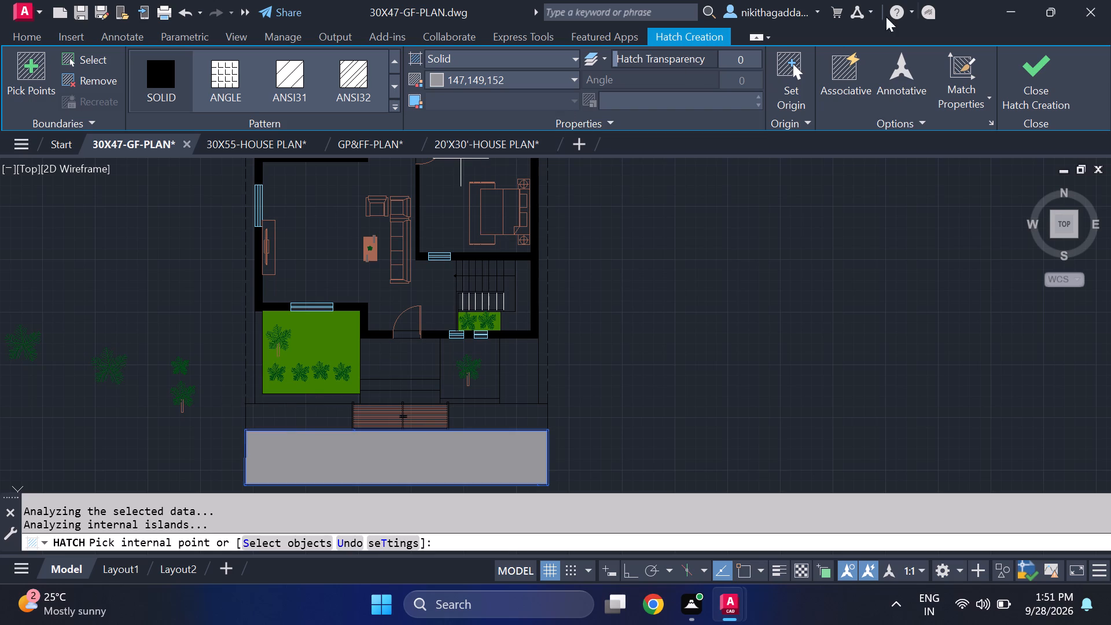
left_click(1025, 90)
key("Escape")
Recolour the wide front strip's hatch to dark grey 99,100,102.
left_click(444, 463)
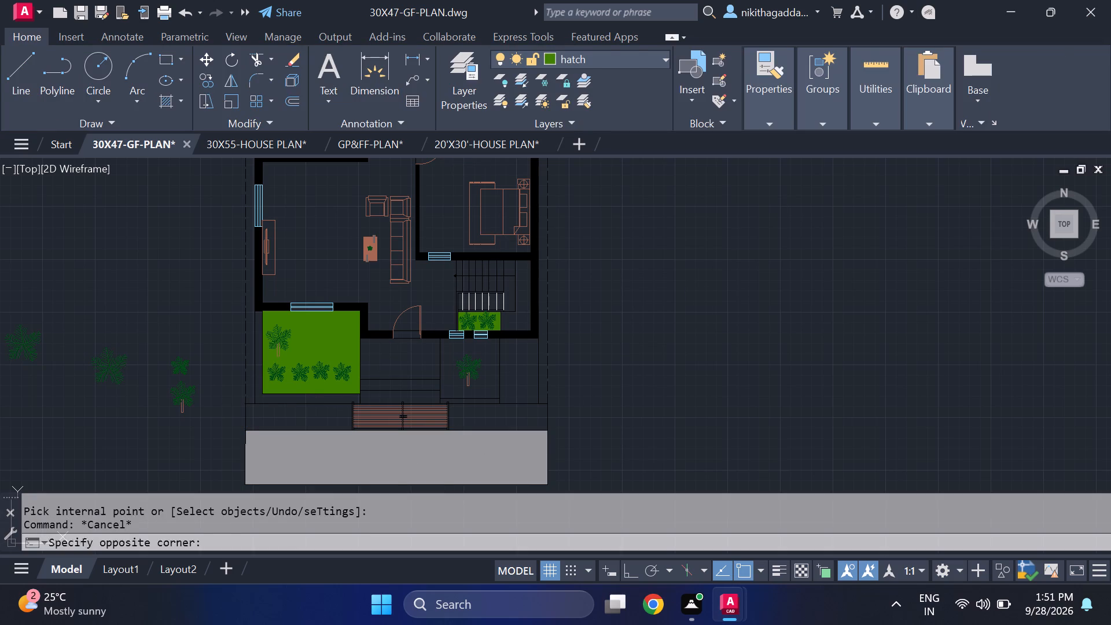
left_click(551, 86)
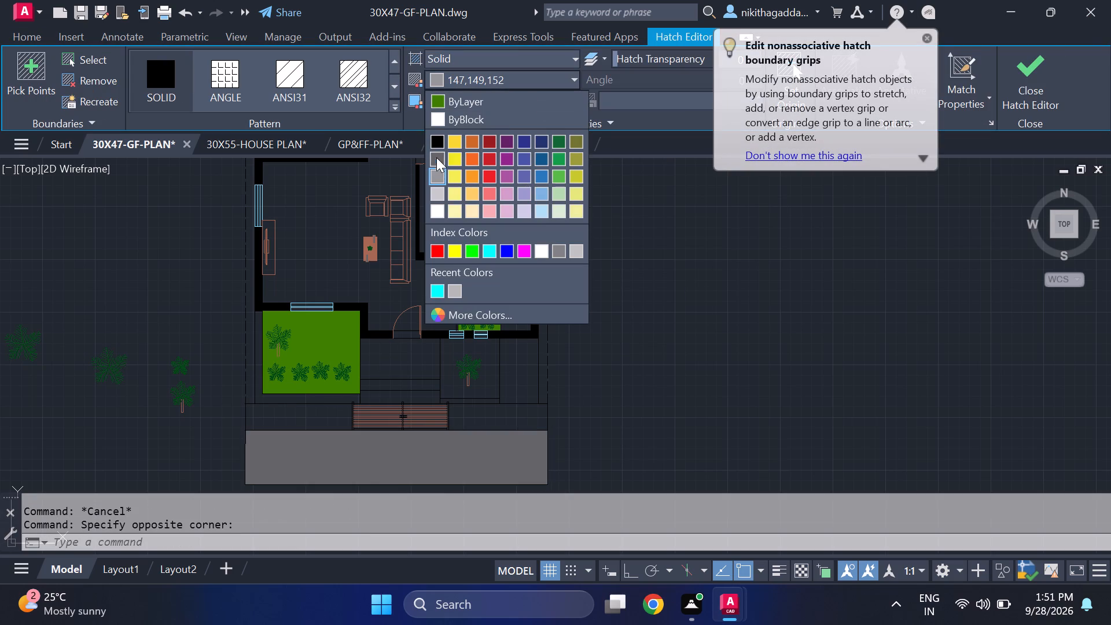
left_click(436, 157)
left_click(1030, 102)
Fill the strips flanking the gate, the thin strip below the tree, and the L-shaped area beside the stairs with solid grey 147,149,152.
scroll(624, 303, "down", 2)
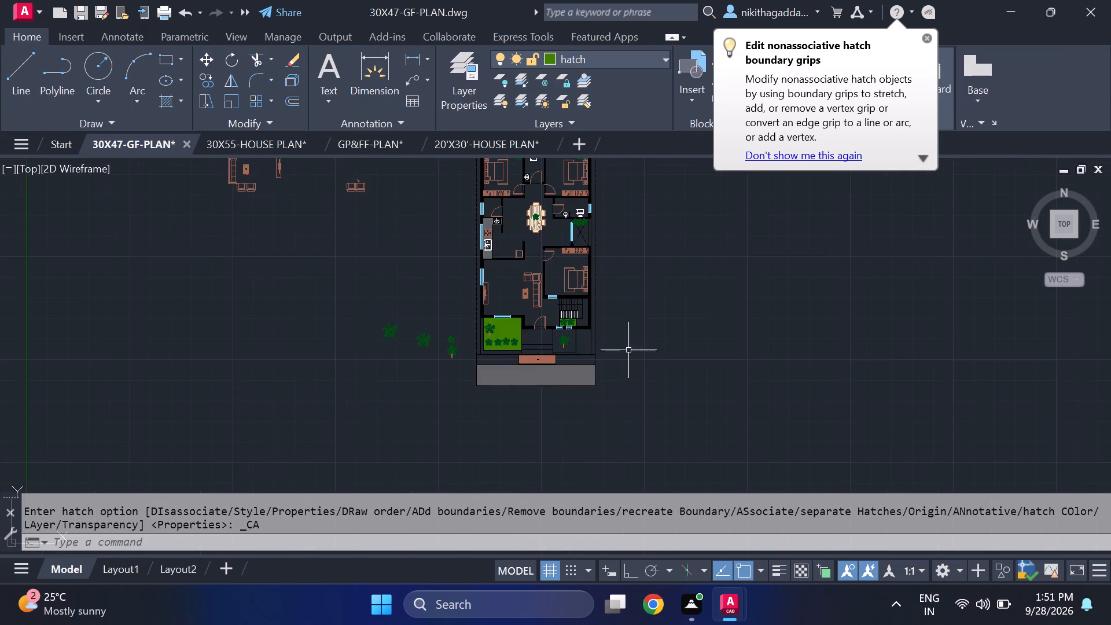
scroll(603, 373, "up", 2)
type("hatch")
key("Return")
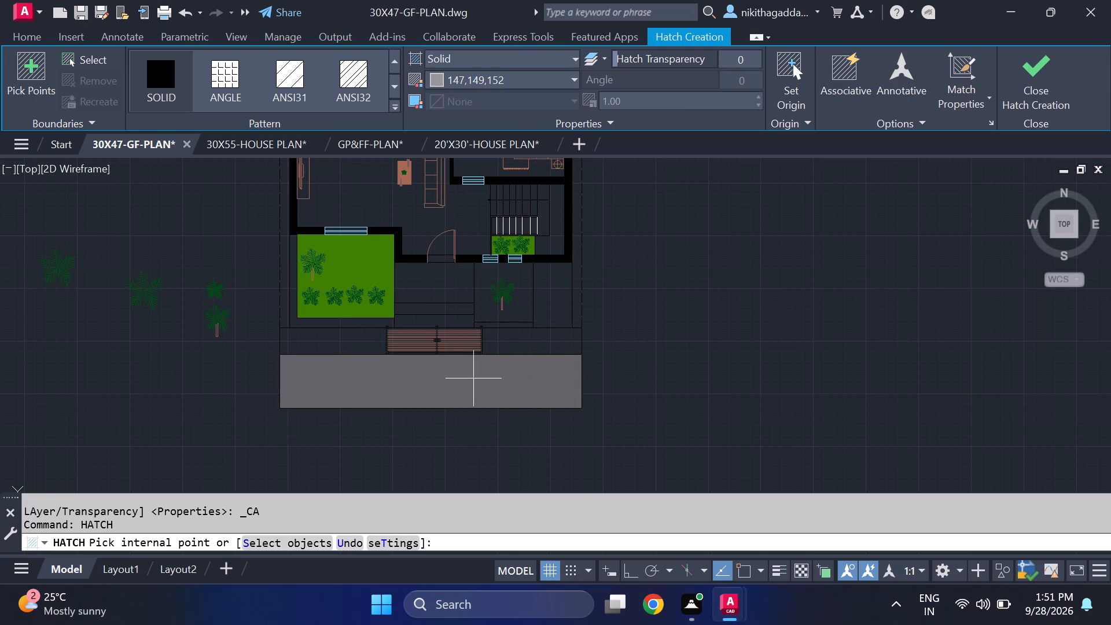
left_click(337, 345)
left_click(557, 341)
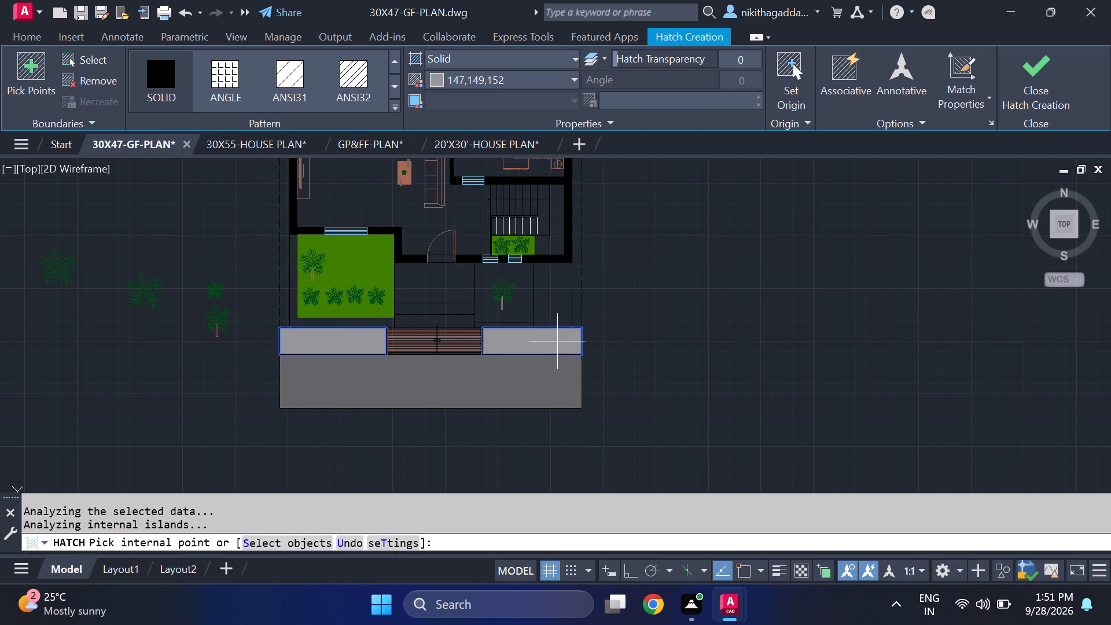
left_click(510, 326)
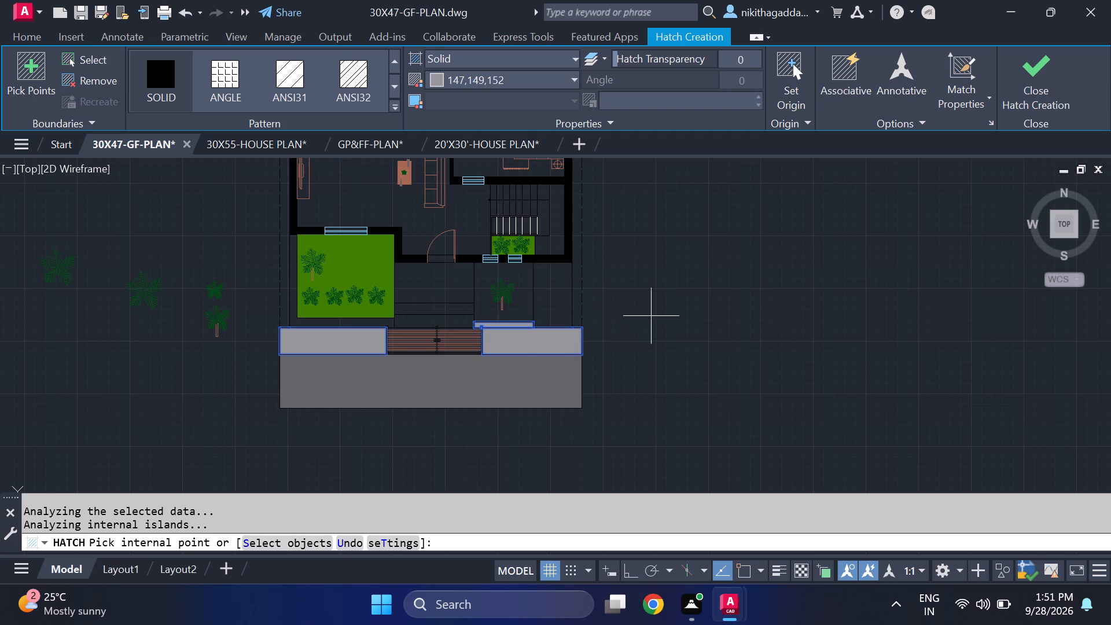
middle_click_drag(651, 316, 658, 350)
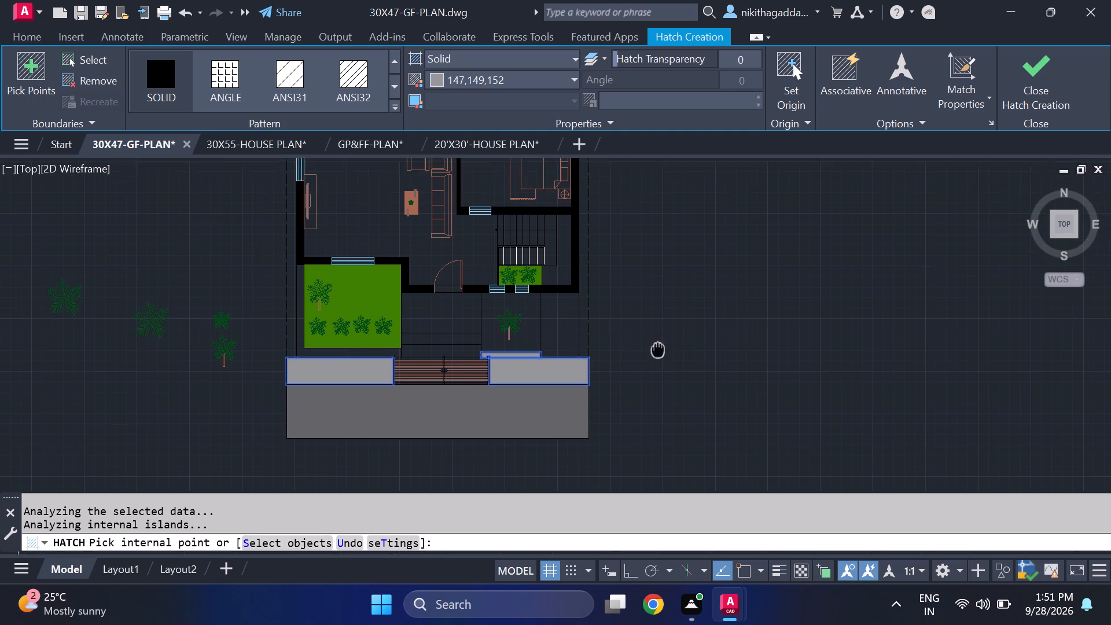
middle_click_drag(658, 350, 665, 378)
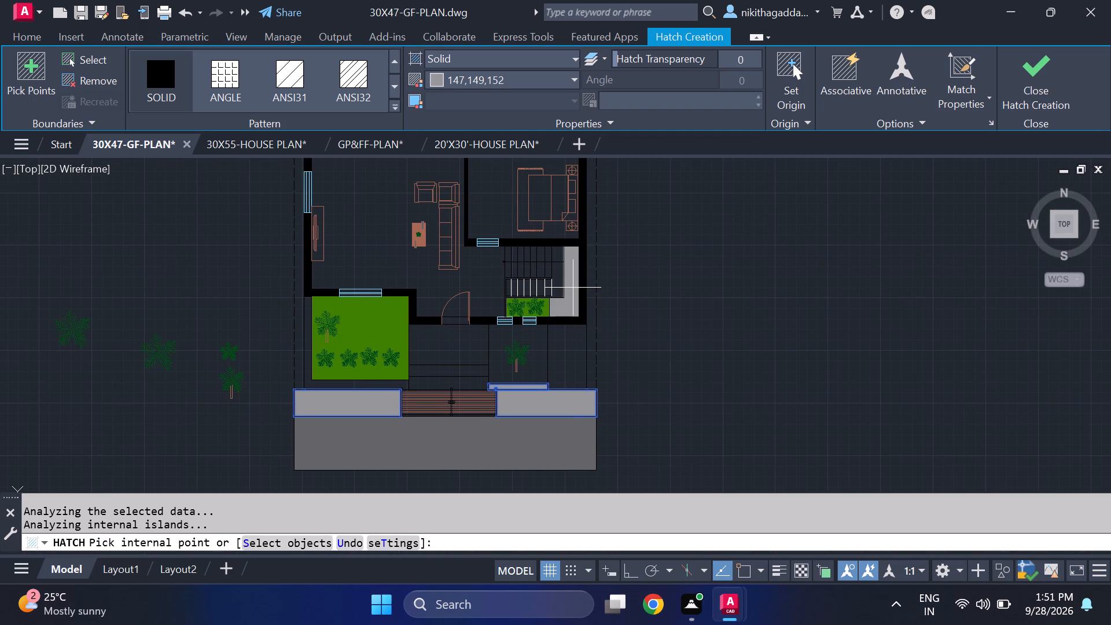
left_click(573, 288)
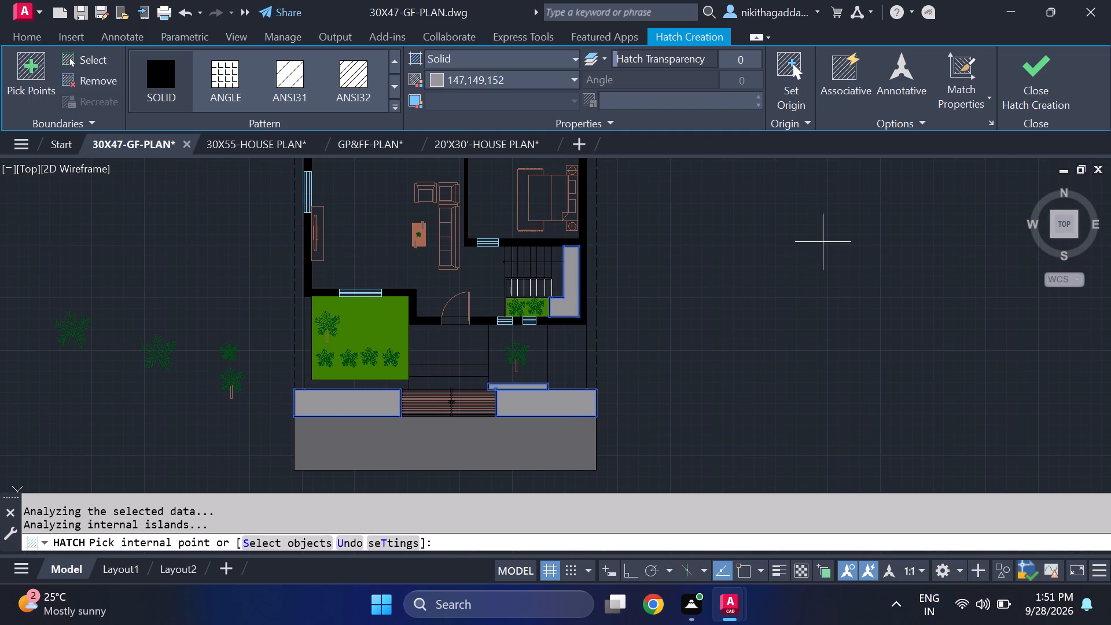
left_click(1016, 84)
Fill the rectangular yard area to the right of the tree, outside the staircase wall, with solid grey 147,149,152.
scroll(532, 410, "up", 1)
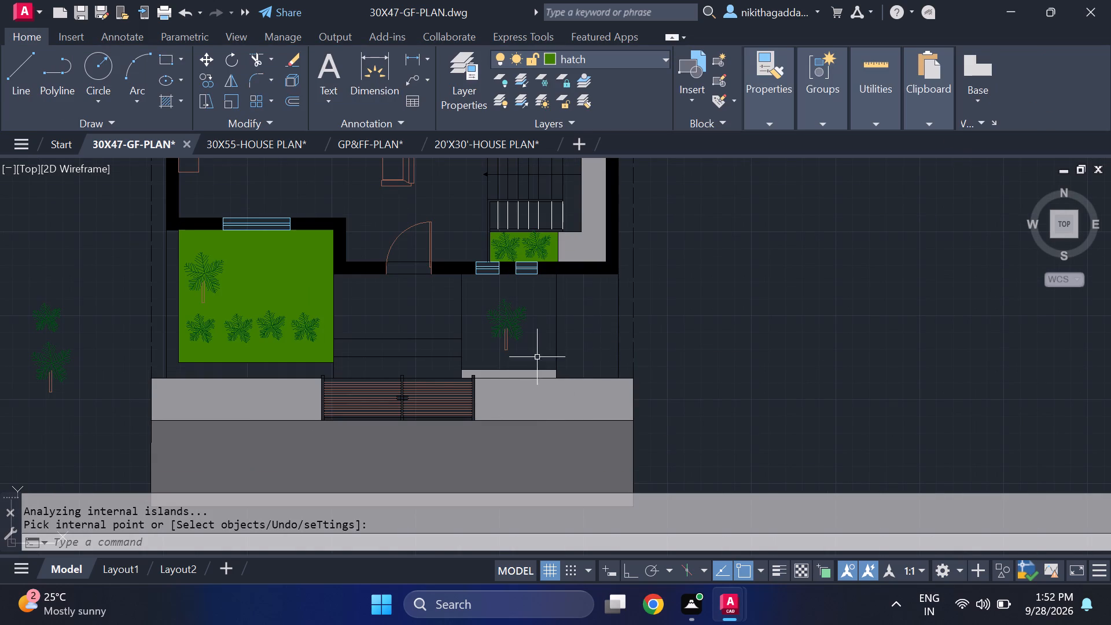
type("hatch")
key("Return")
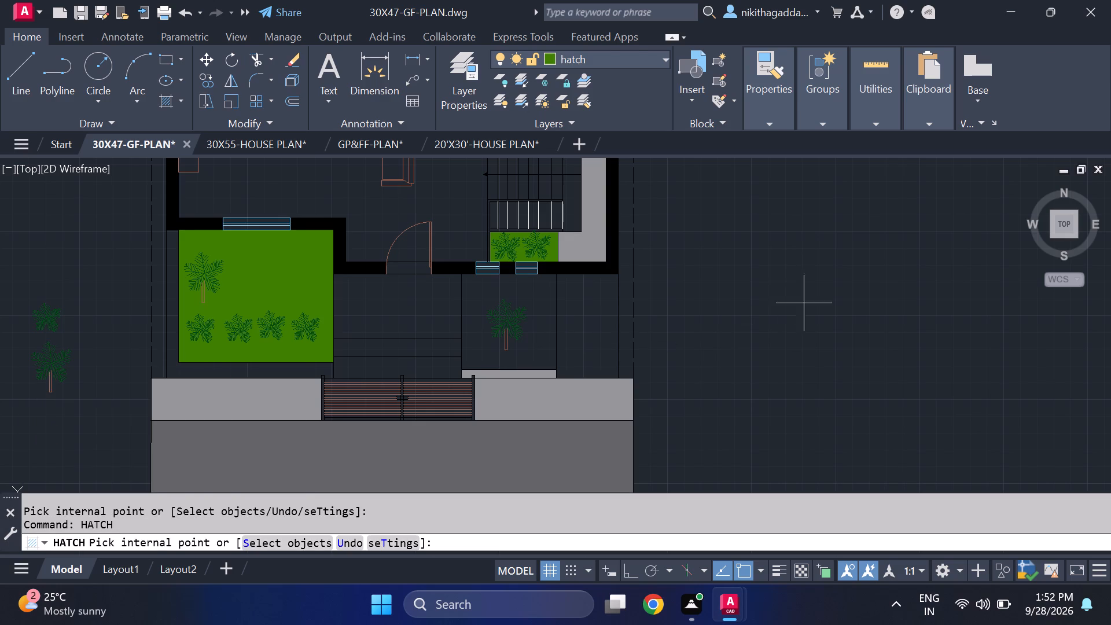
left_click(580, 343)
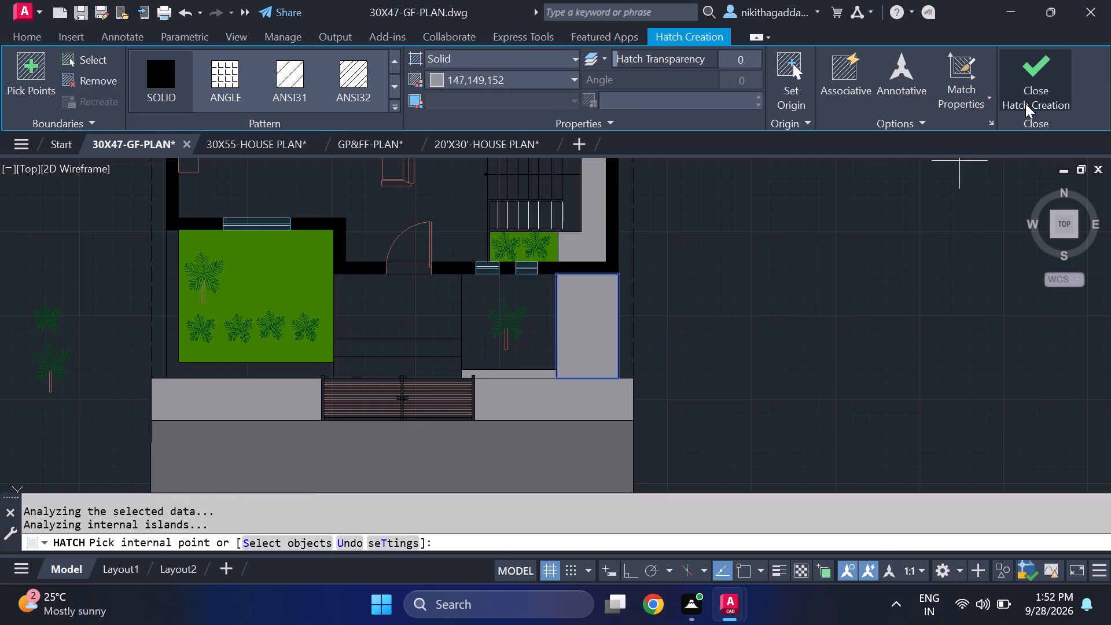
left_click(1042, 71)
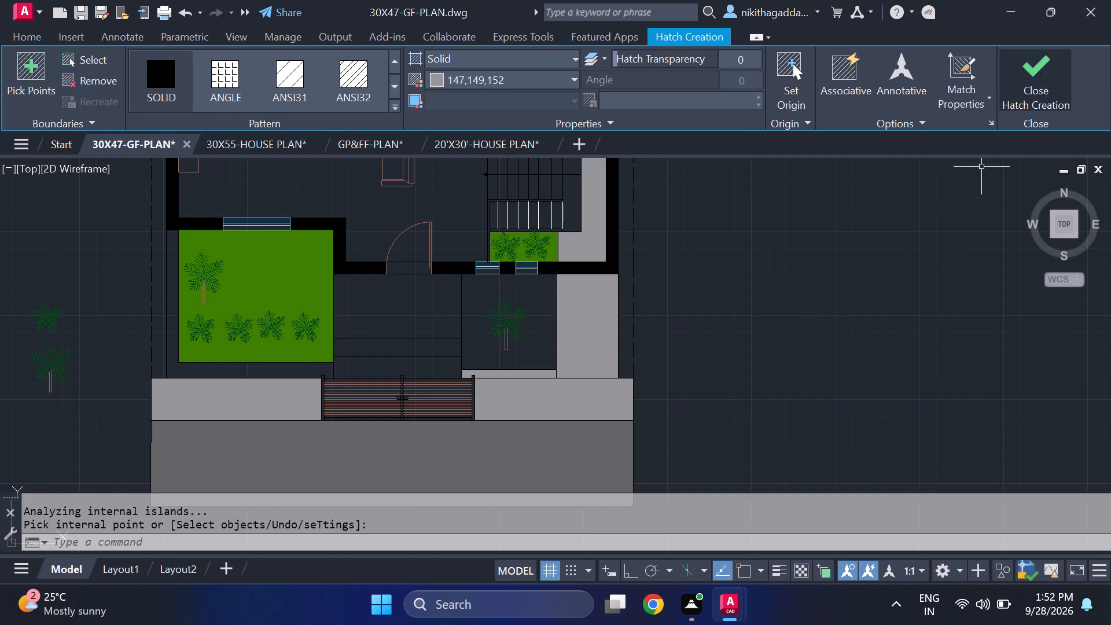
Move the trunked tree outside the staircase windows into the grey-hatched rectangular yard area to its right.
left_click(531, 320)
left_click(481, 351)
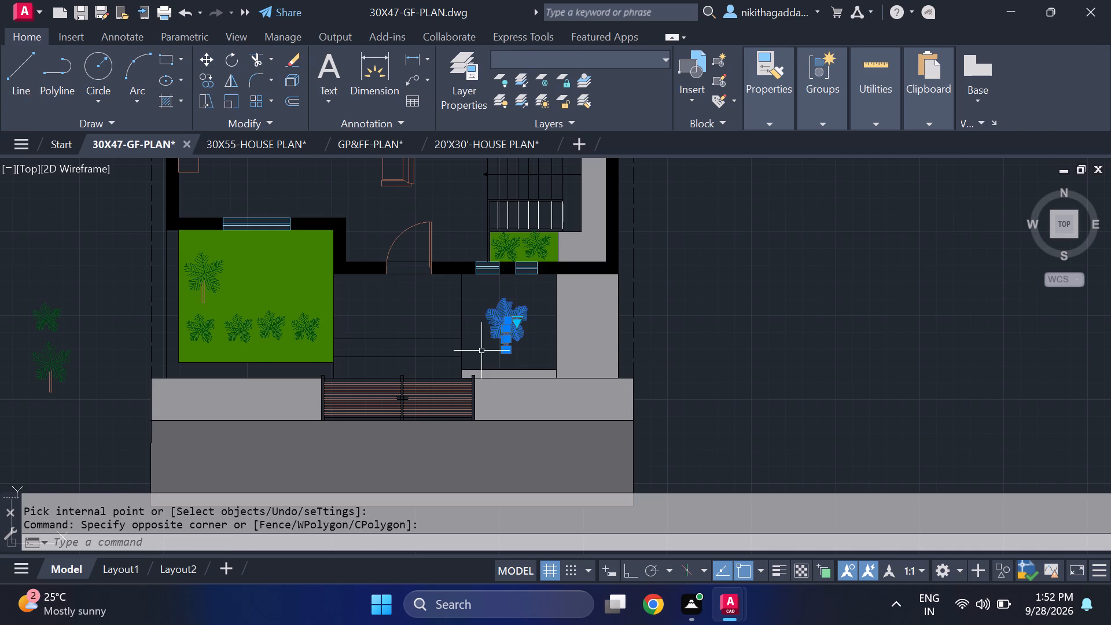
key("m")
key("Return")
scroll(509, 341, "up", 2)
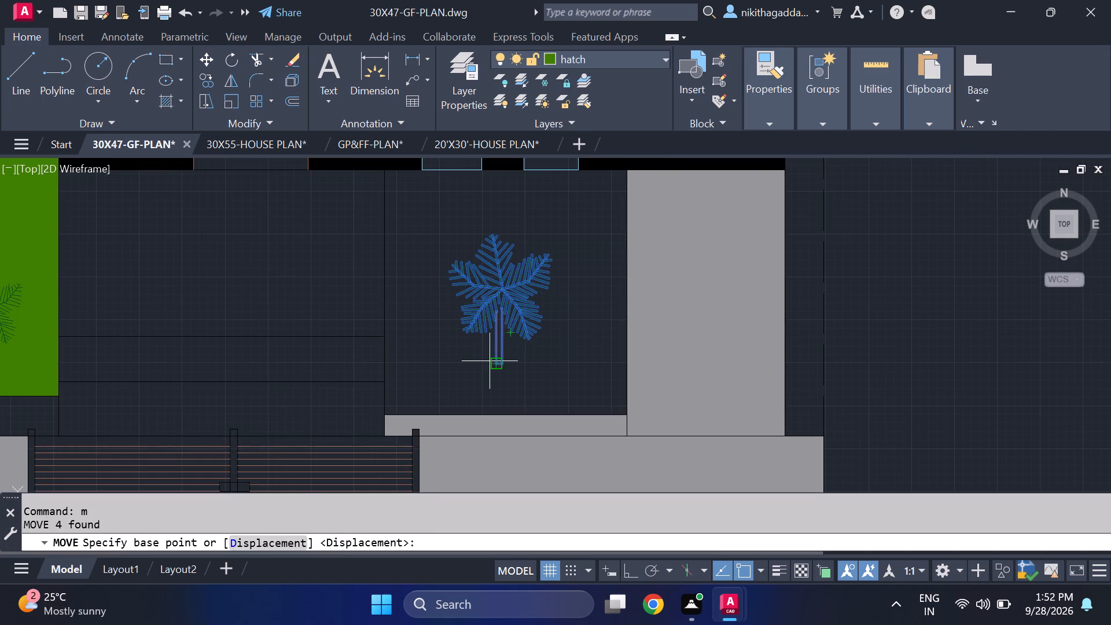
left_click(490, 361)
left_click(685, 395)
scroll(630, 398, "down", 3)
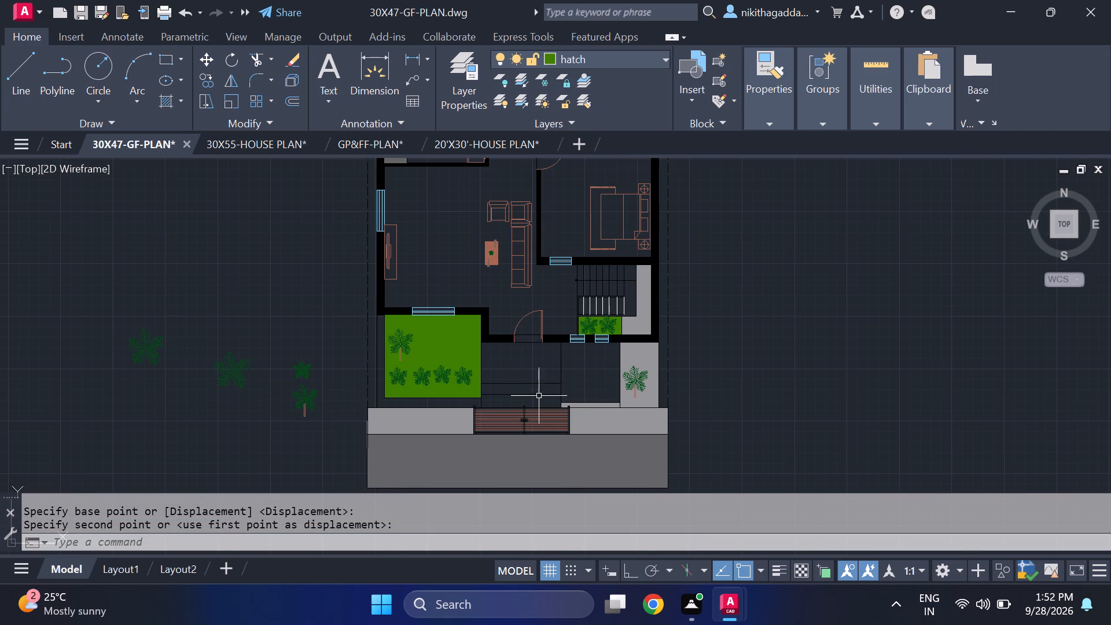
scroll(717, 365, "down", 1)
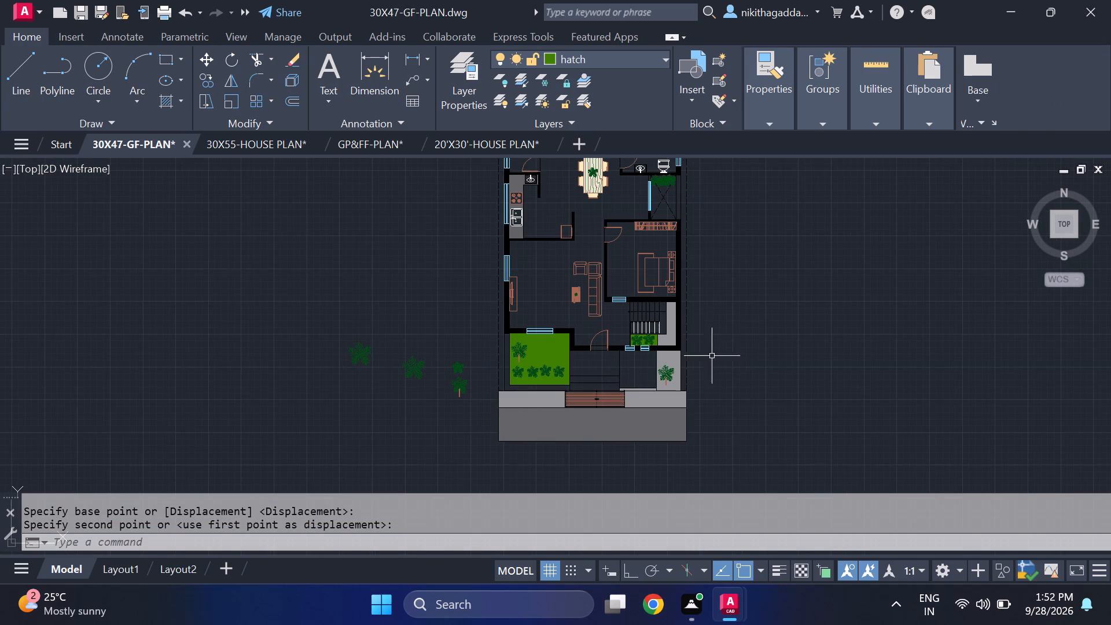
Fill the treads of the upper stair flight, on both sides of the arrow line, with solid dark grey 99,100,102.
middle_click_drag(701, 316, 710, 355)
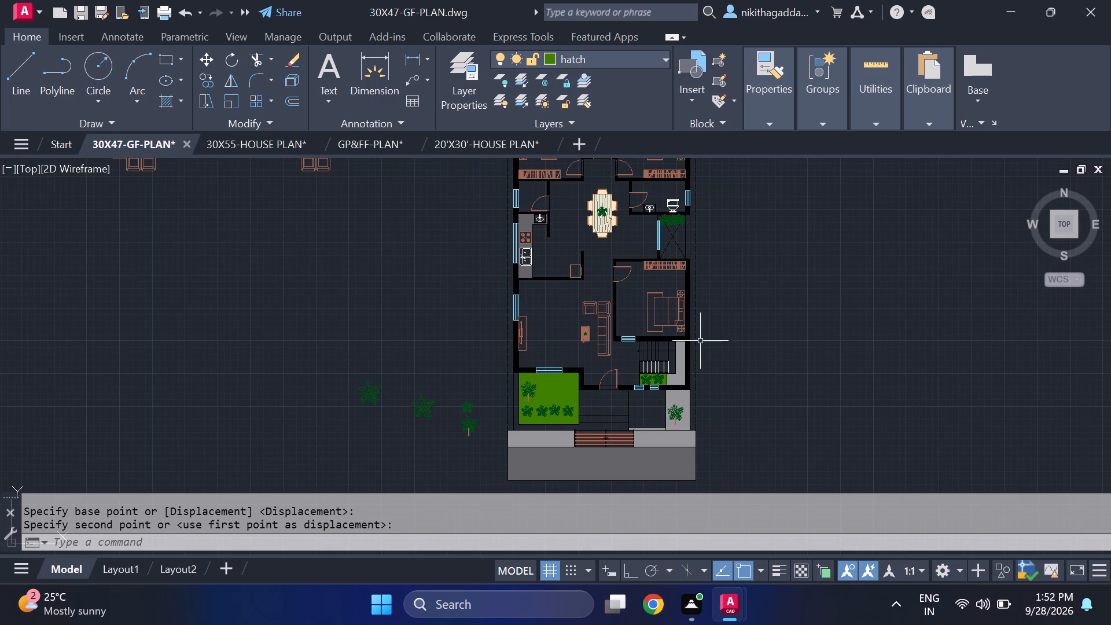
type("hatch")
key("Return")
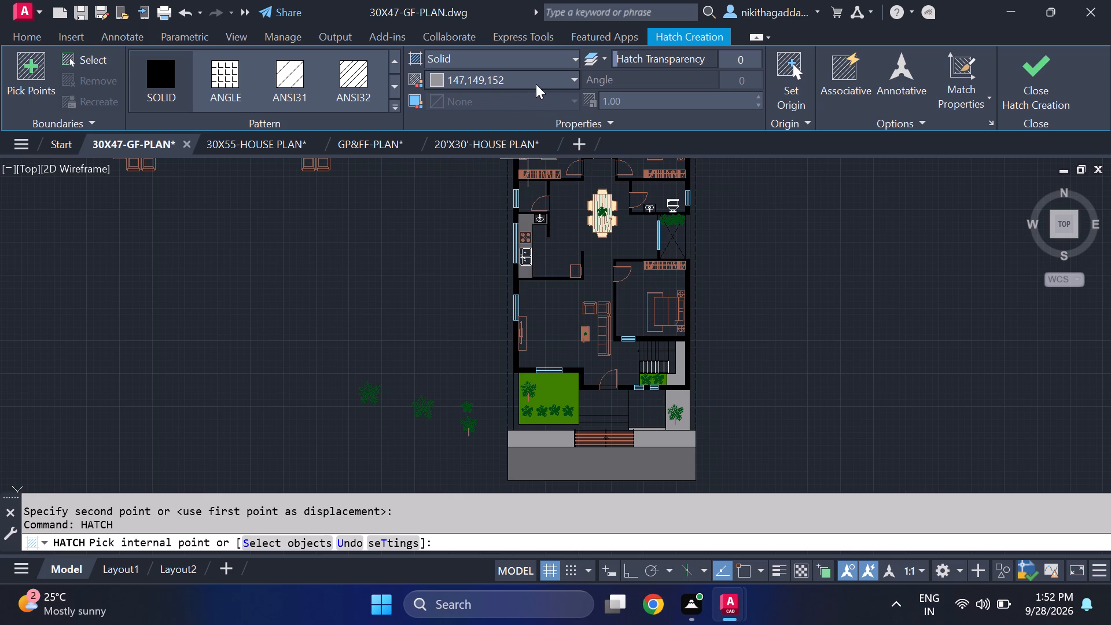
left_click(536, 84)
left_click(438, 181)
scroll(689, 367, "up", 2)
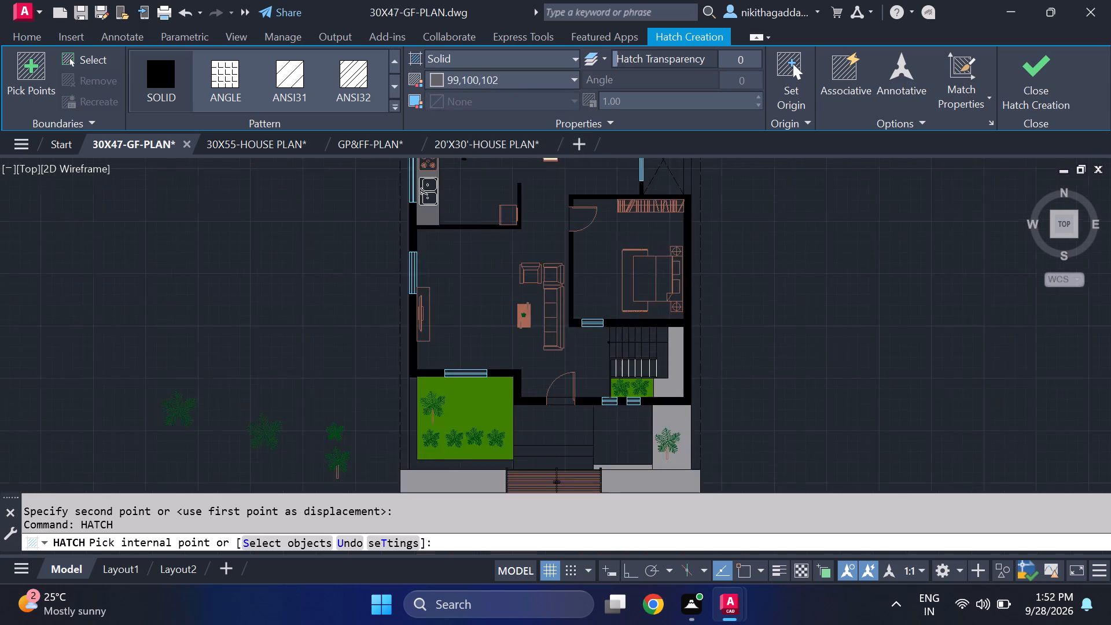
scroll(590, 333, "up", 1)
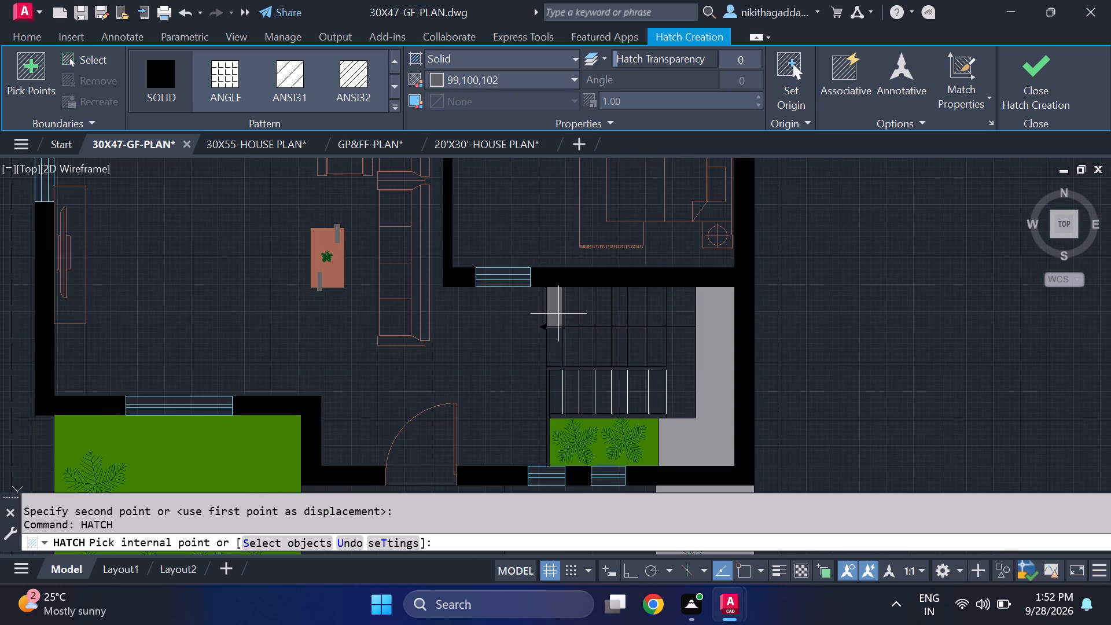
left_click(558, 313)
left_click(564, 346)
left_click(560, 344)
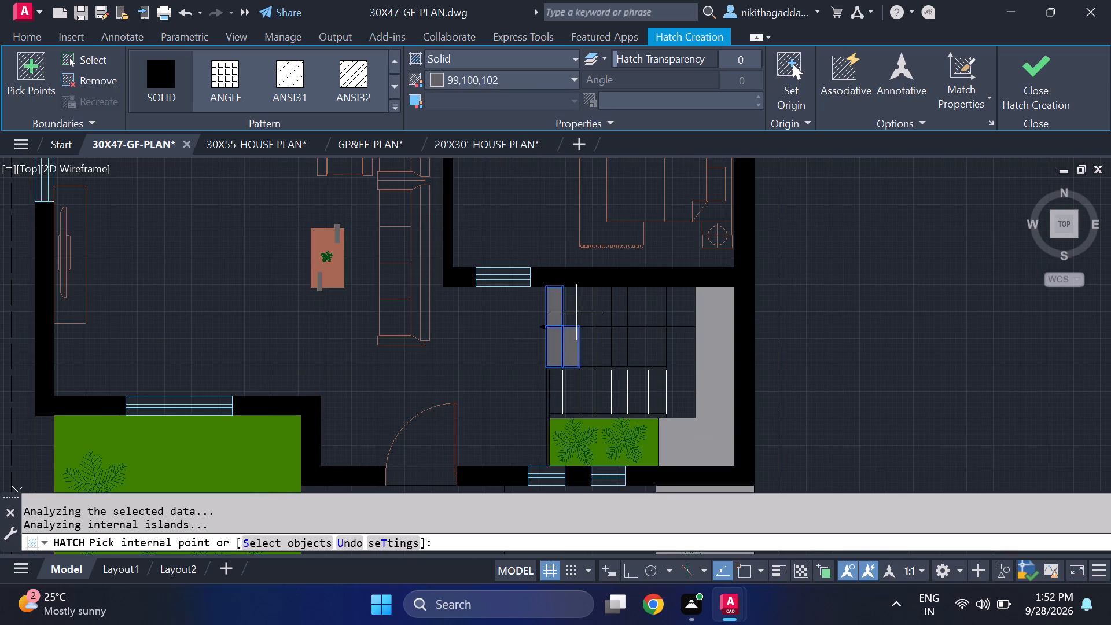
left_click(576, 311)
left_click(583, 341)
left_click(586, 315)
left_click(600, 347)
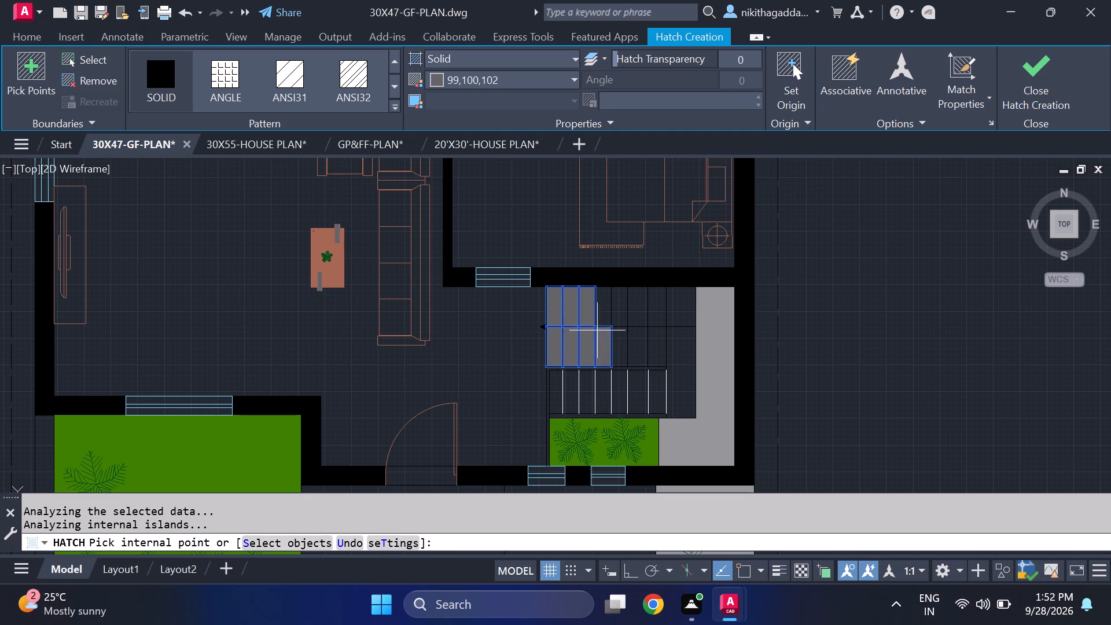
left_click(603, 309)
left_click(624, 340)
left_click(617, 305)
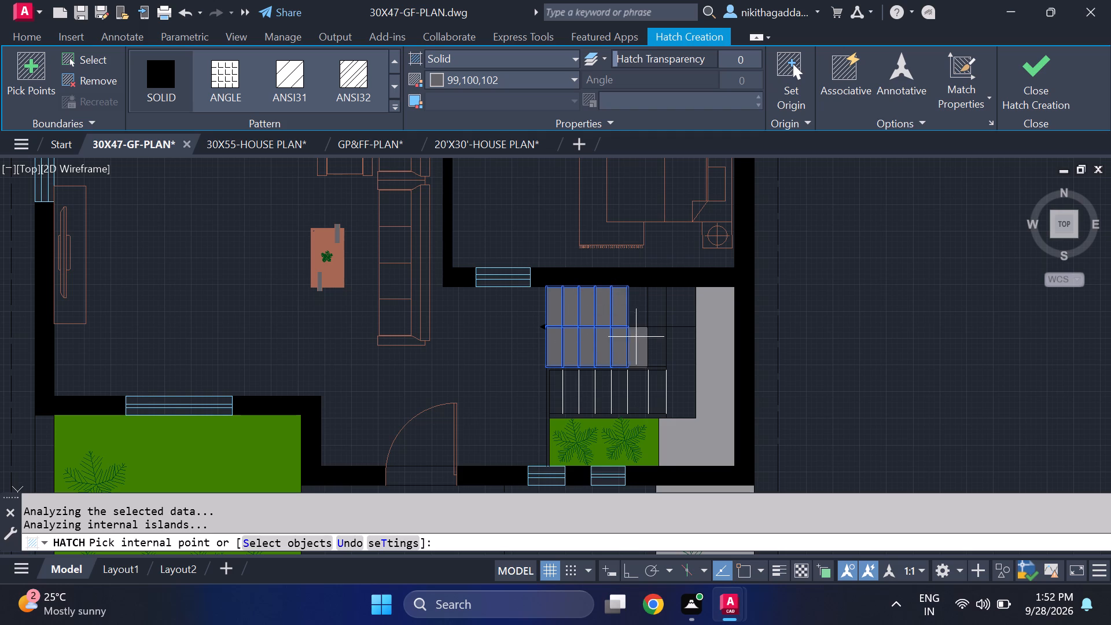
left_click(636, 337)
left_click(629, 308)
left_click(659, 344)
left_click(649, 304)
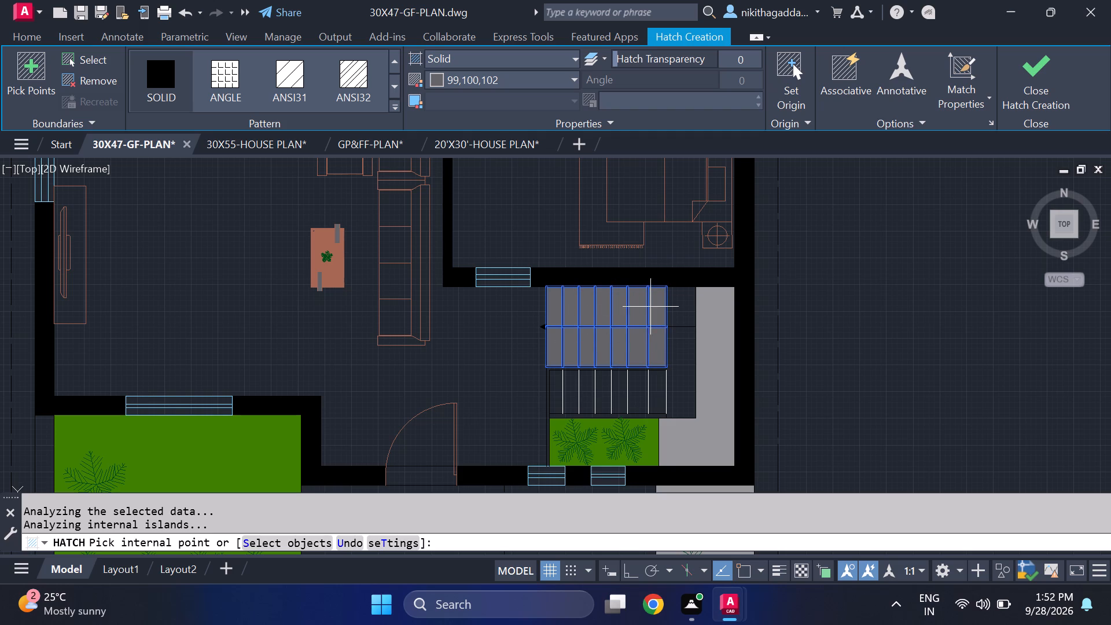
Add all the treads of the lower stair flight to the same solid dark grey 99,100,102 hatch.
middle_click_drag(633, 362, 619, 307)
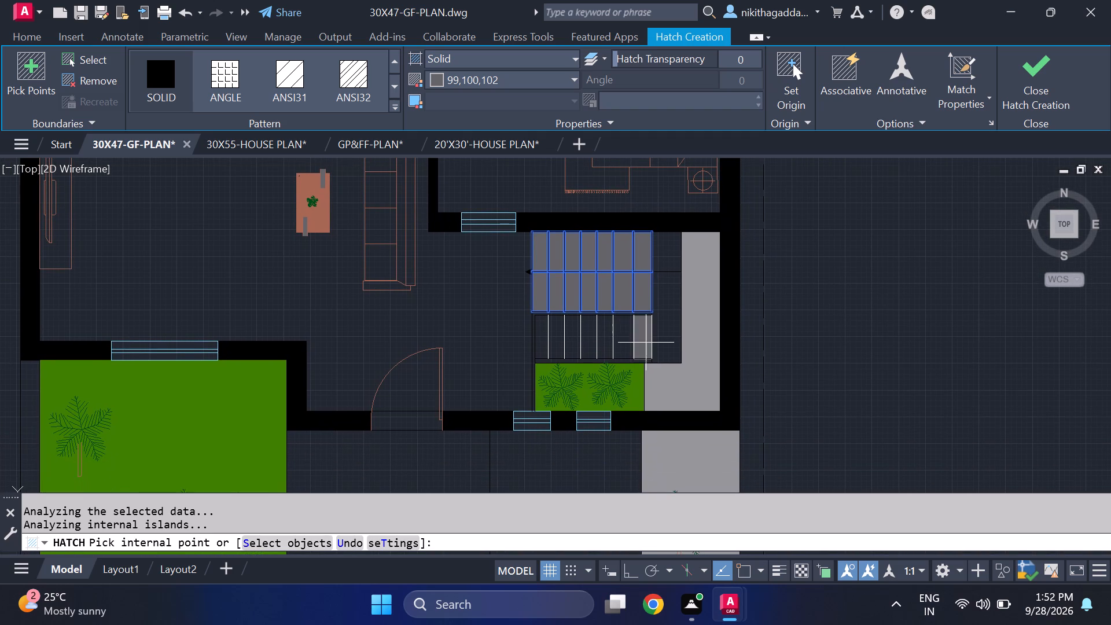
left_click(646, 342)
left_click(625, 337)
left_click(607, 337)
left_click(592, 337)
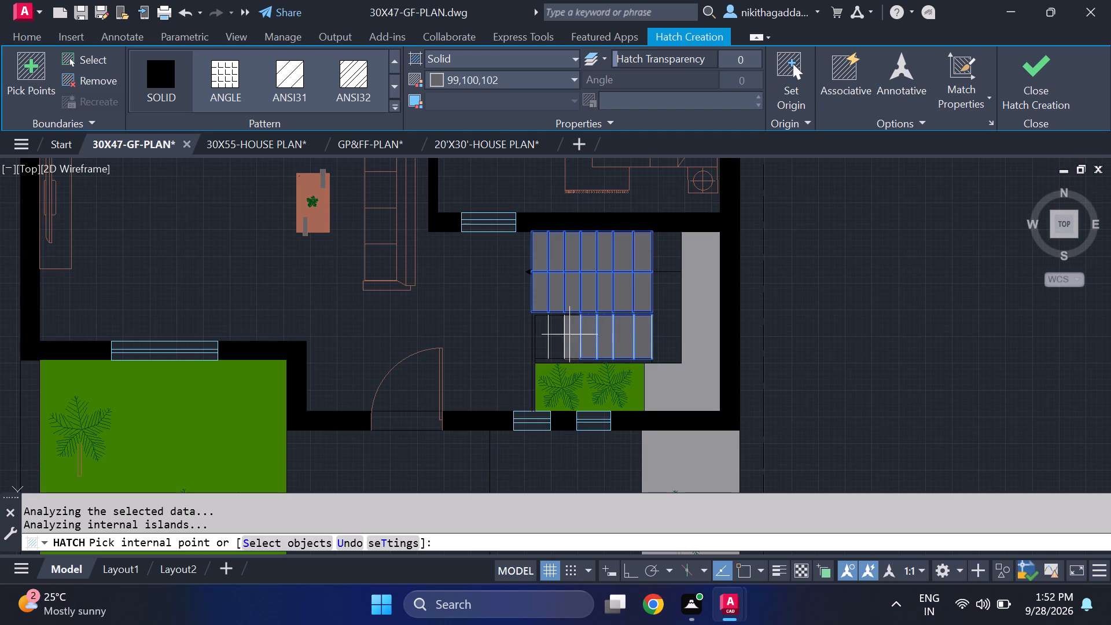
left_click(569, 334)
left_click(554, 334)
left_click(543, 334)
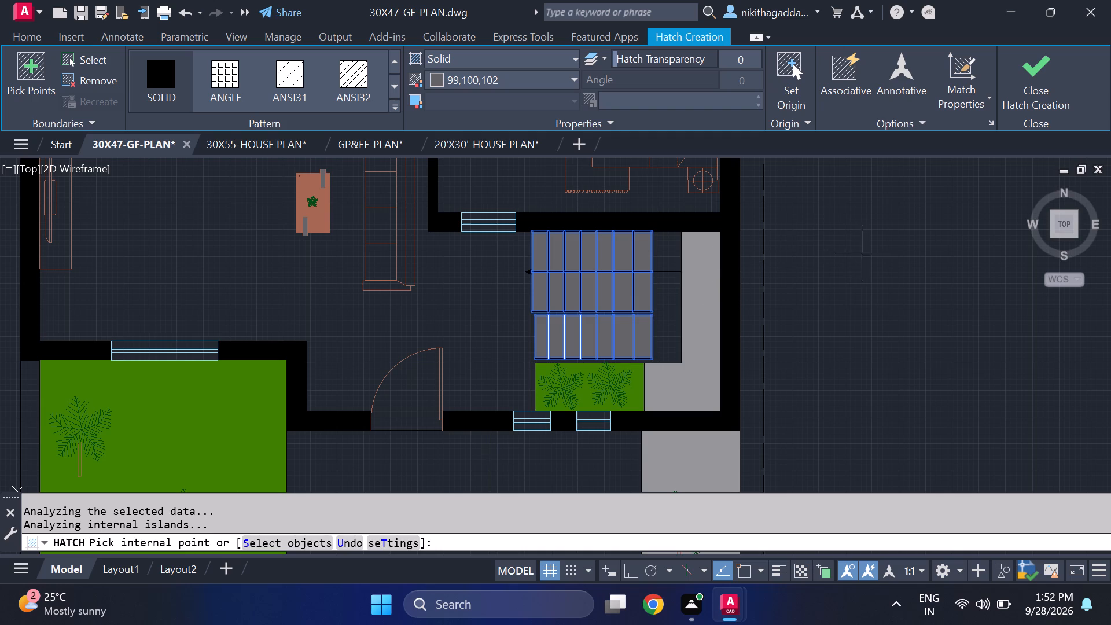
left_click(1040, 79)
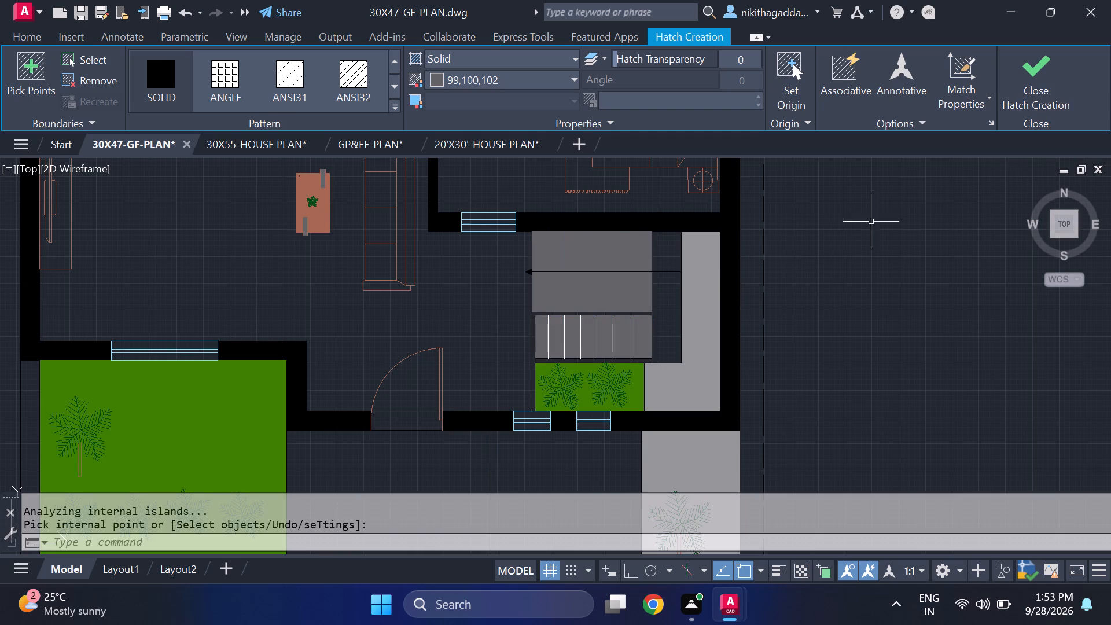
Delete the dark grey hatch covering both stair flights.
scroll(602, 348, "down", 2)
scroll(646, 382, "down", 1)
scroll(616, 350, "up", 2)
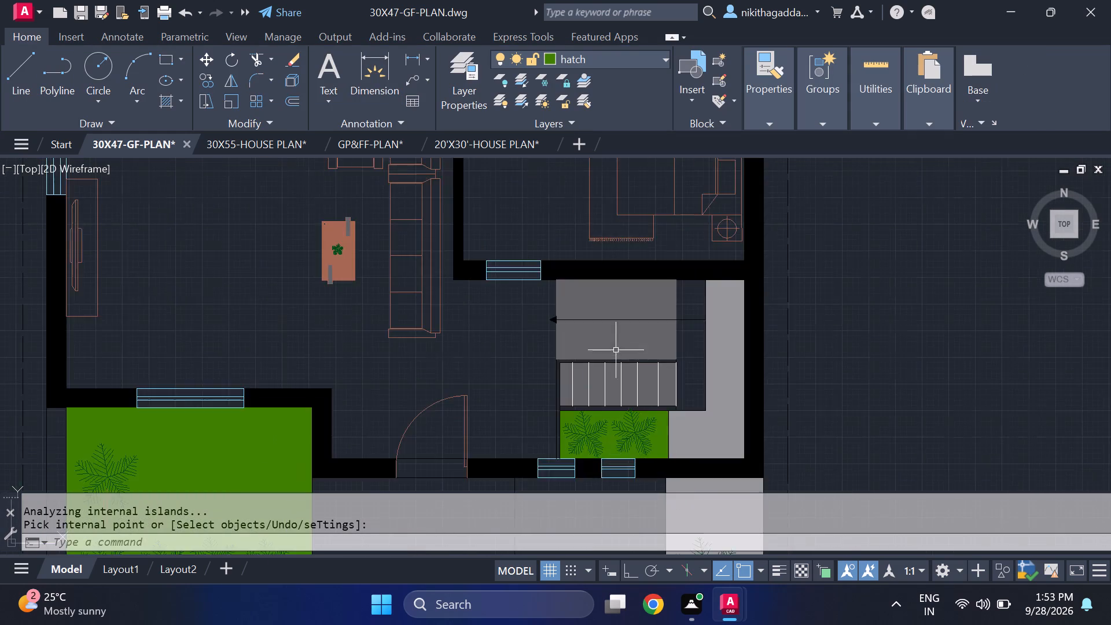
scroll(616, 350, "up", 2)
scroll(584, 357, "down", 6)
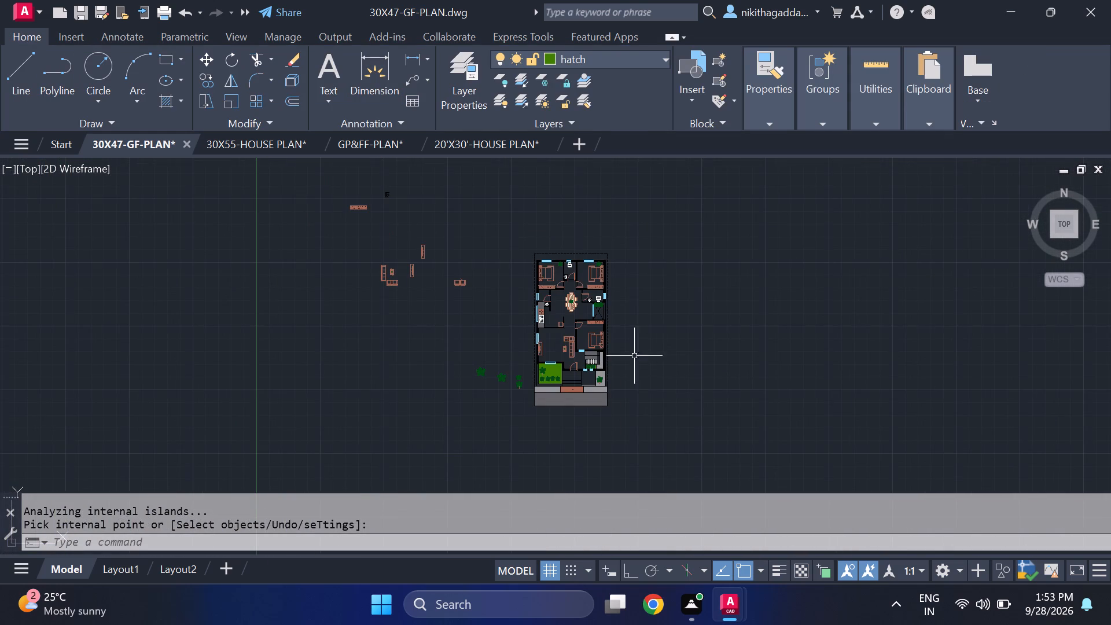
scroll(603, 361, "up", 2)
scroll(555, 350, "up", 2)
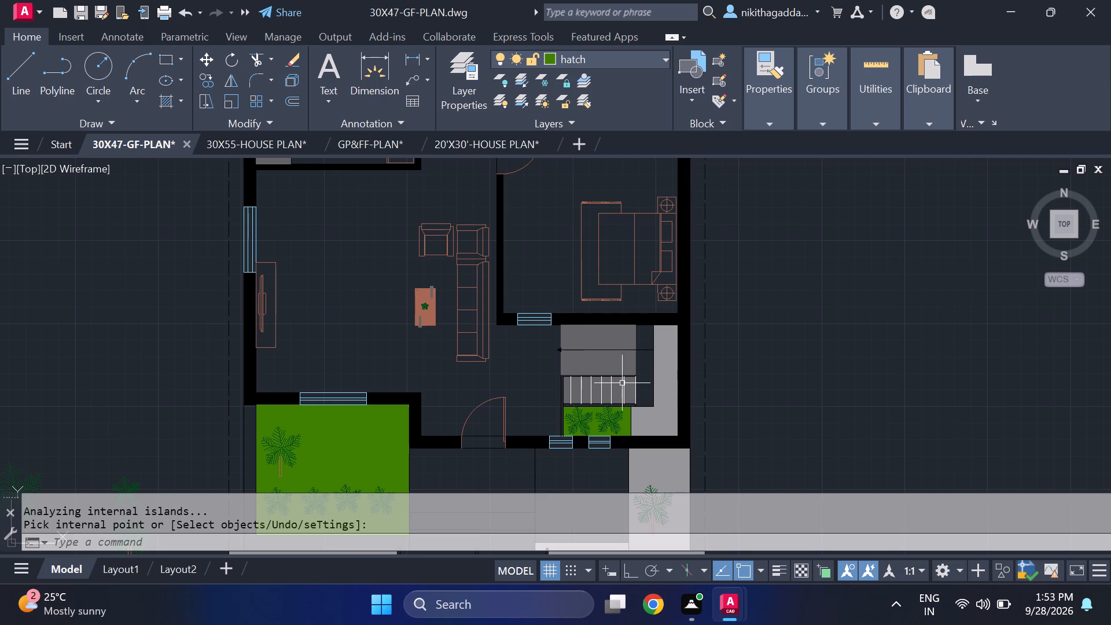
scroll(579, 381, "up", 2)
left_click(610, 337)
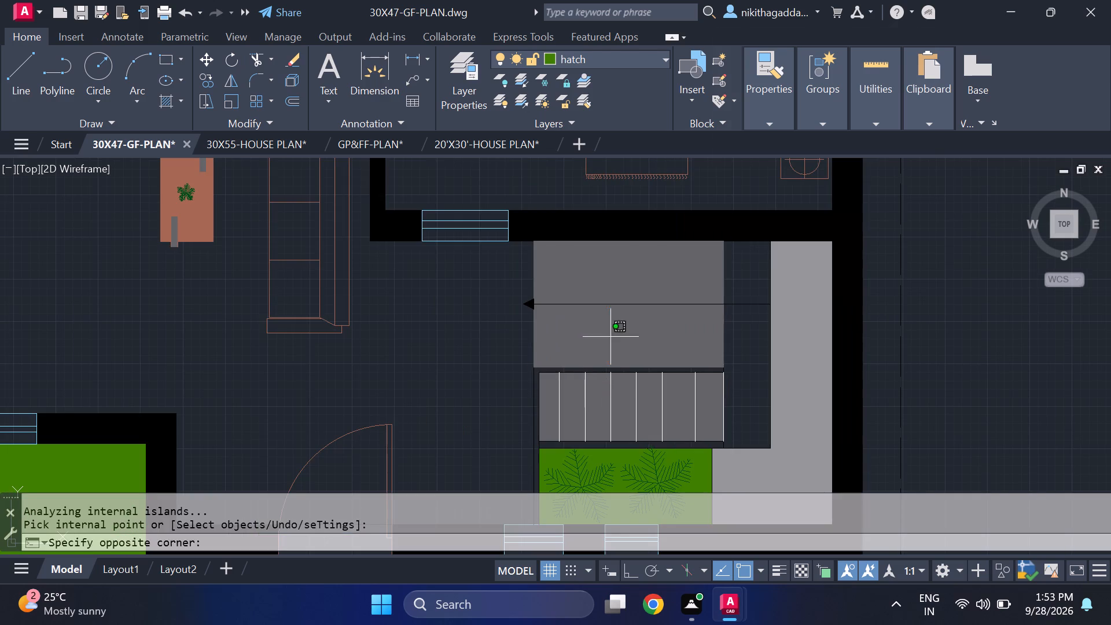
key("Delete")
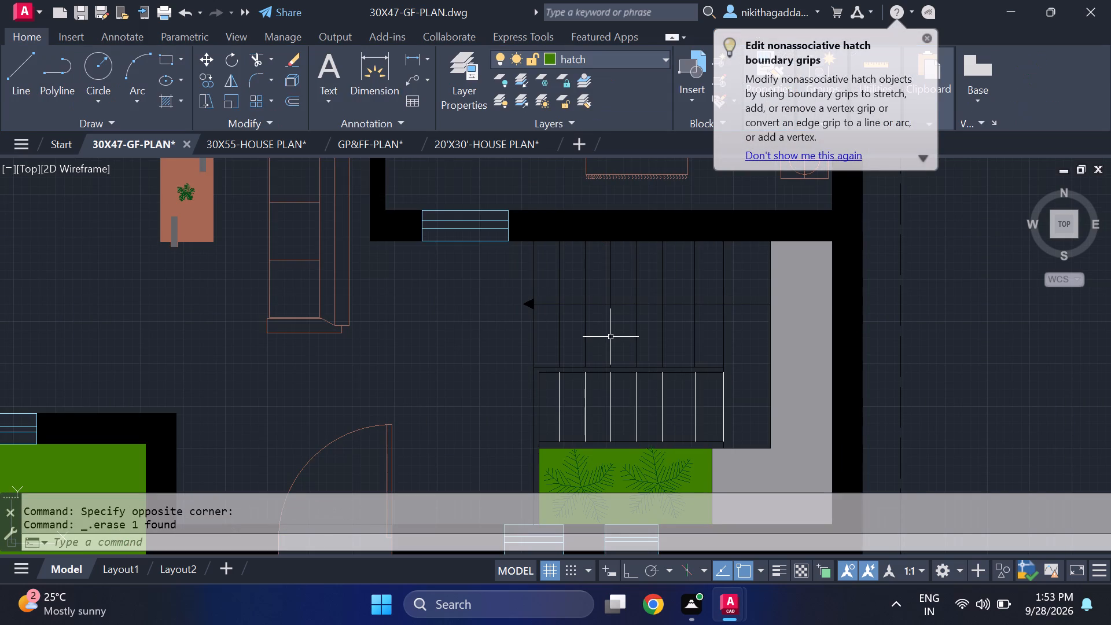
Fill all the treads of the lower stair flight, above the green planting bed, with solid grey 147,149,152.
scroll(611, 337, "down", 4)
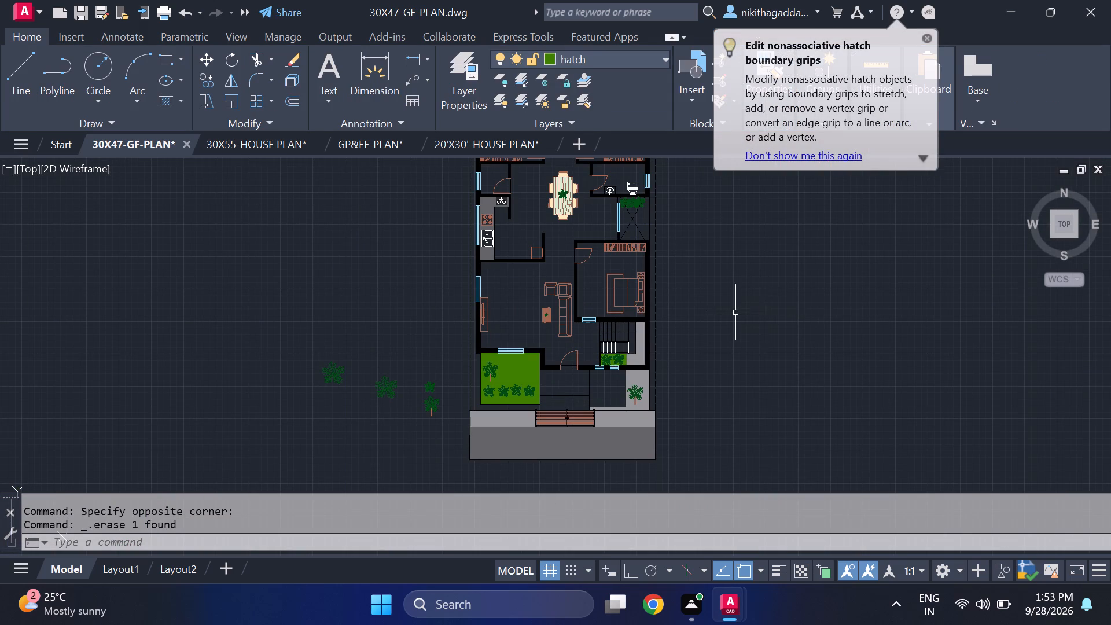
scroll(616, 358, "up", 4)
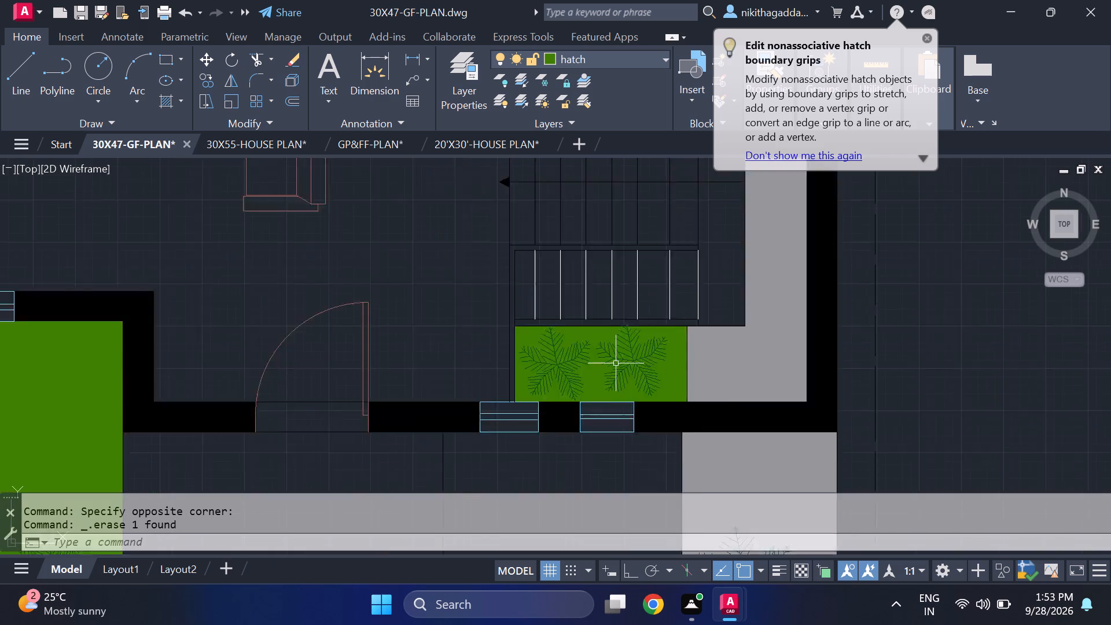
scroll(616, 363, "up", 1)
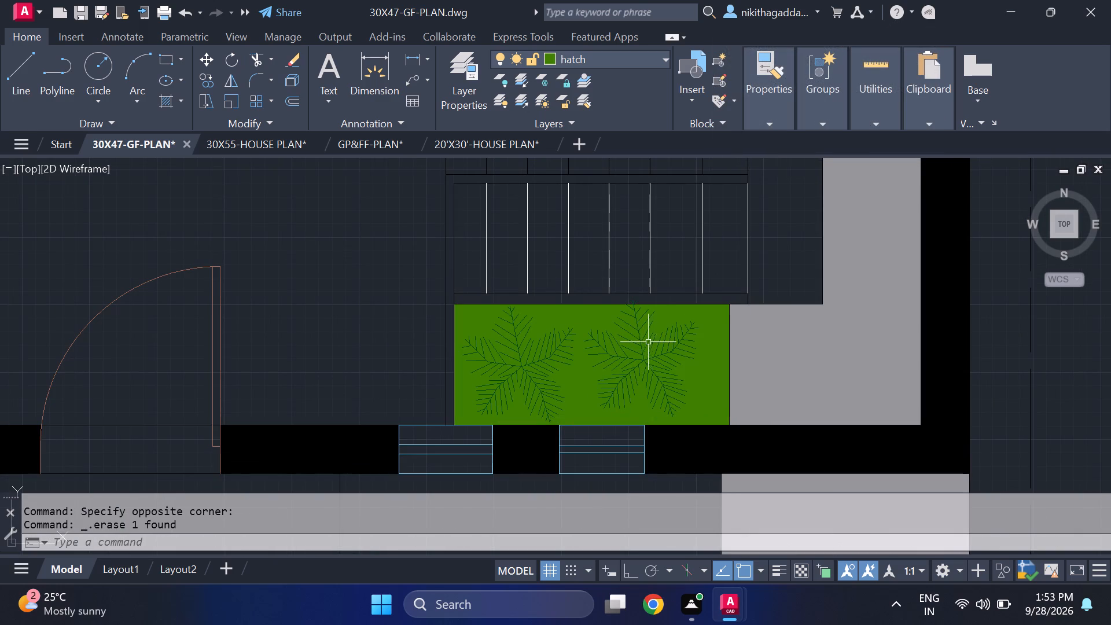
scroll(629, 334, "down", 1)
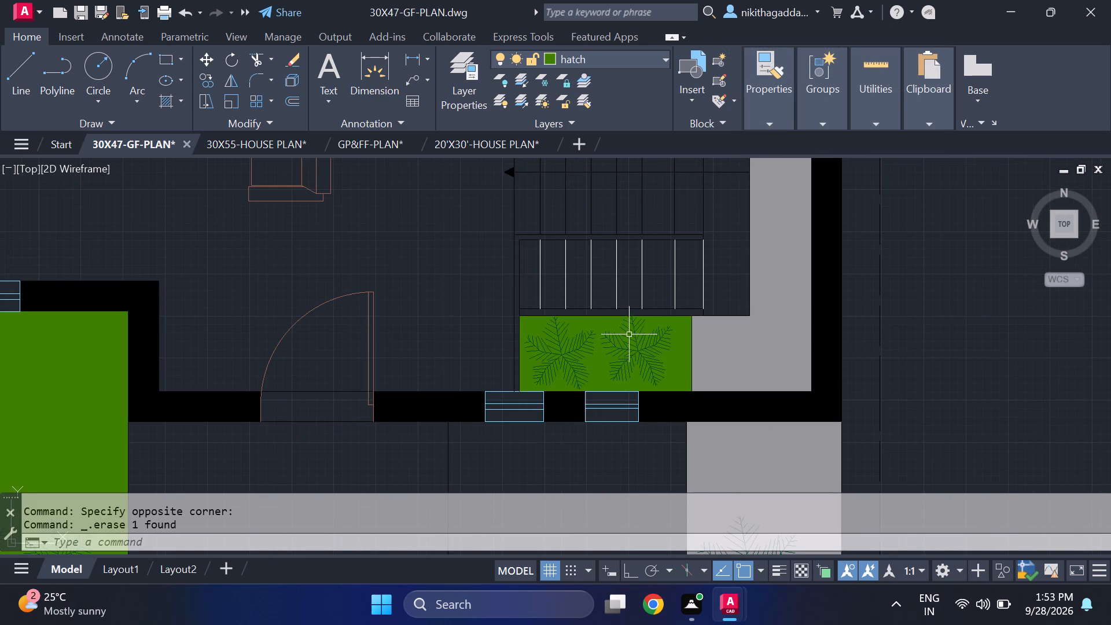
middle_click_drag(627, 333, 624, 371)
scroll(626, 355, "up", 1)
middle_click_drag(630, 358, 641, 425)
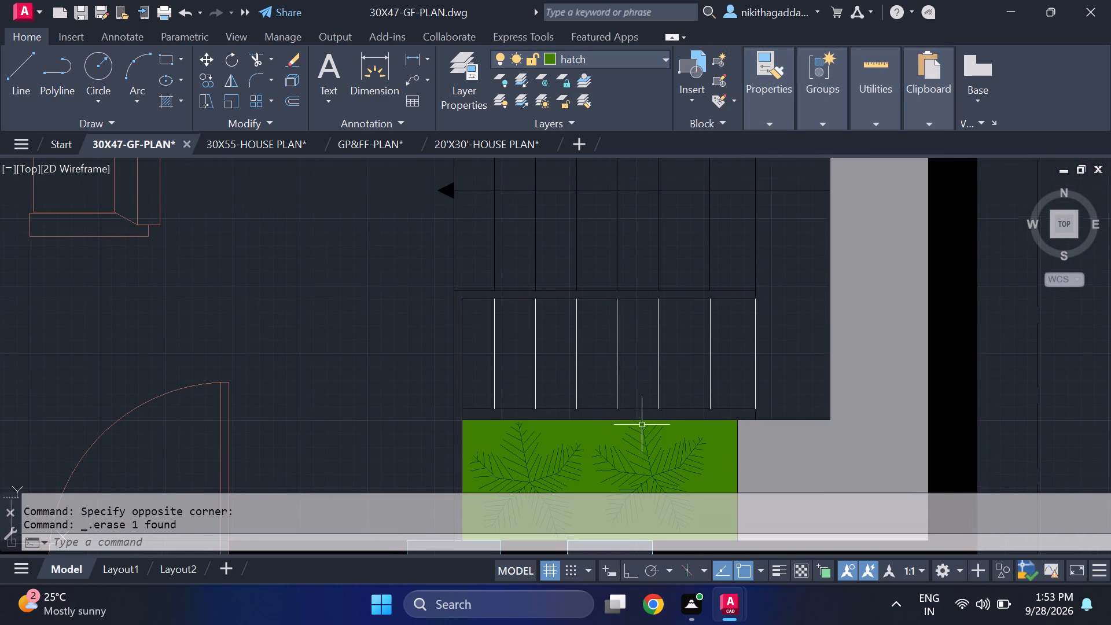
type("hatch")
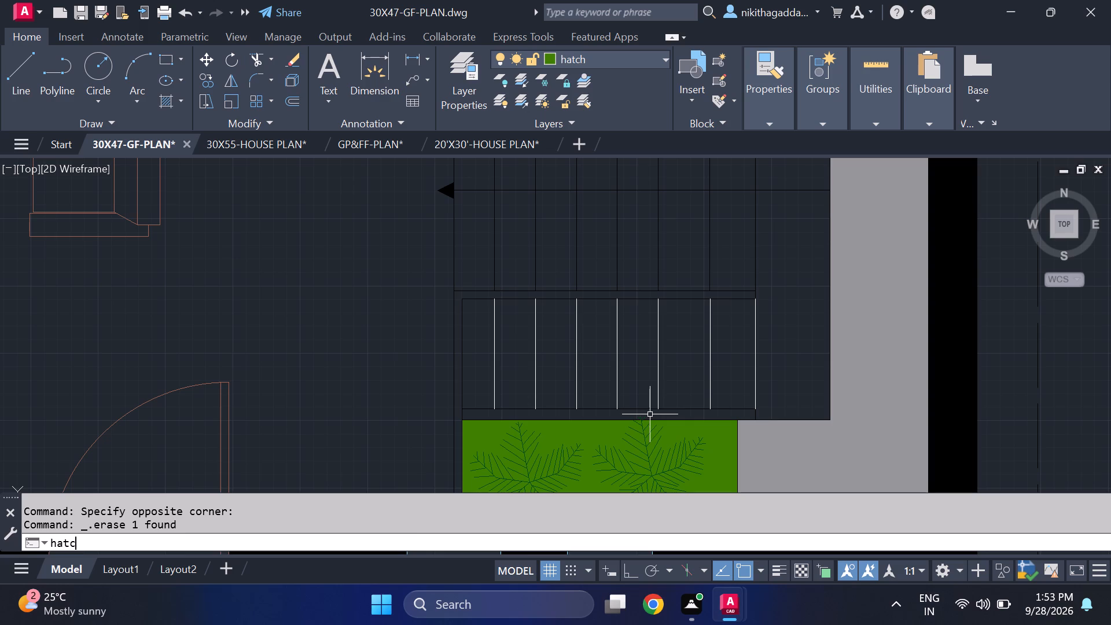
key("Return")
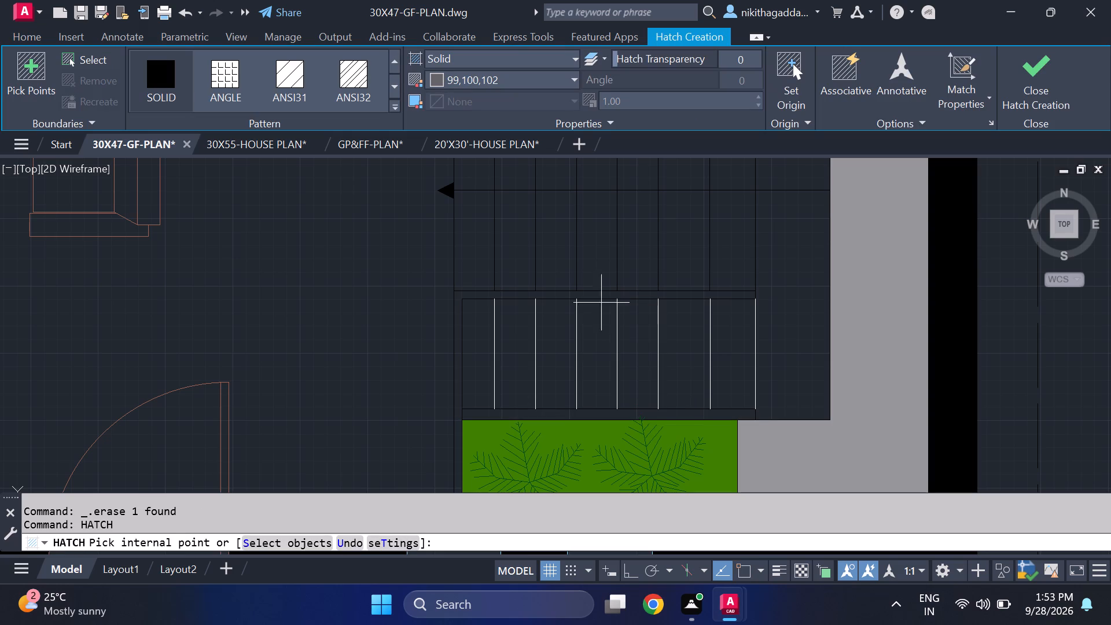
left_click(545, 86)
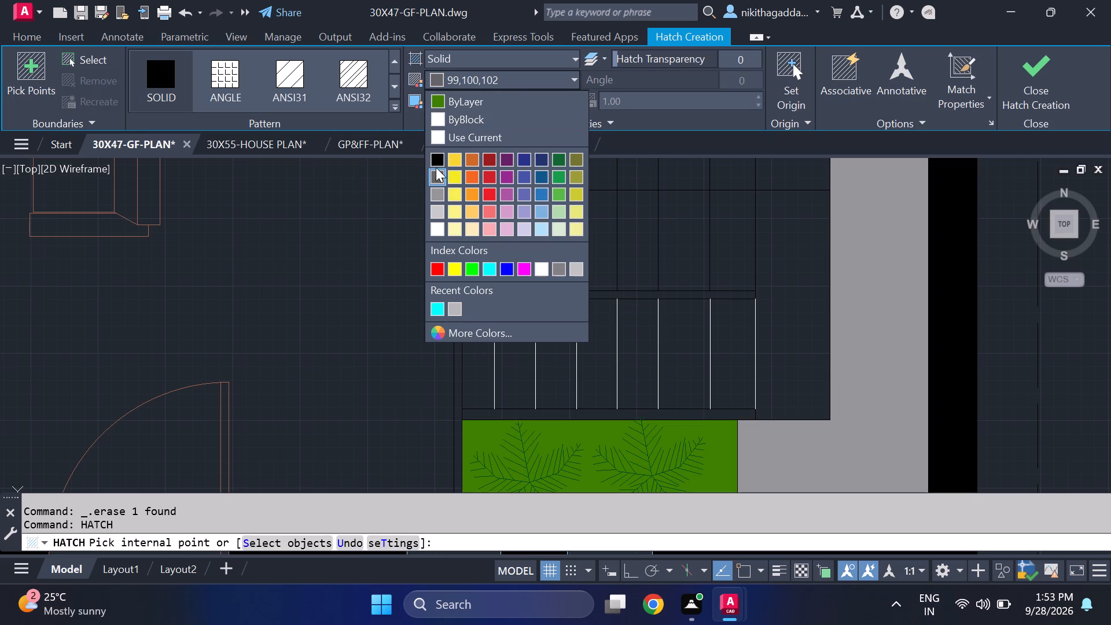
left_click(437, 197)
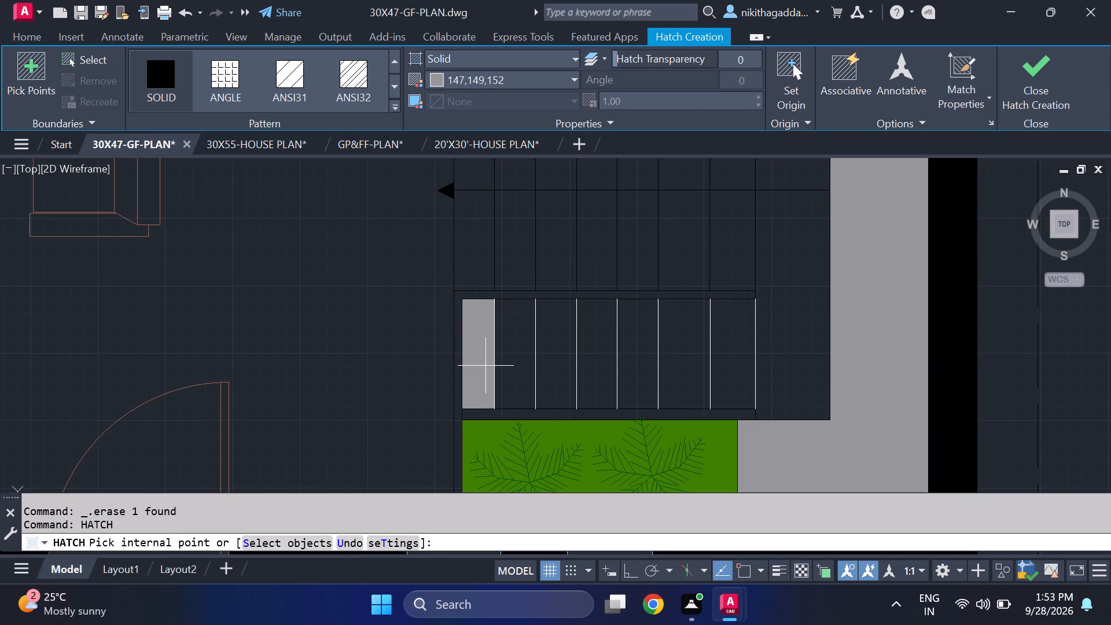
left_click(485, 363)
left_click(514, 369)
left_click(554, 361)
left_click(612, 361)
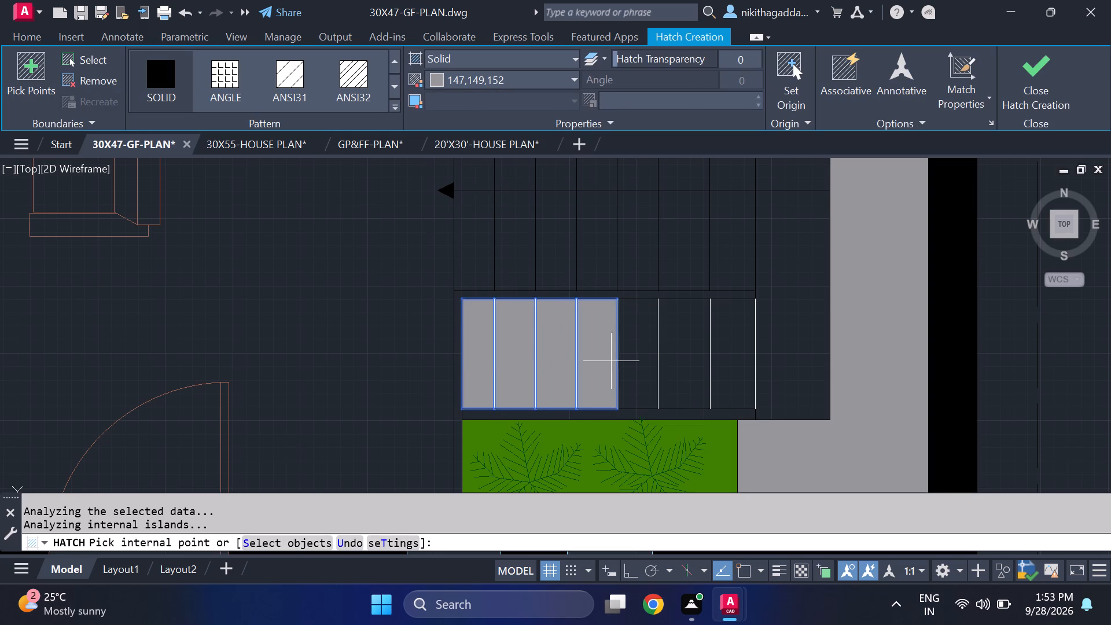
left_click(631, 355)
left_click(707, 358)
left_click(751, 365)
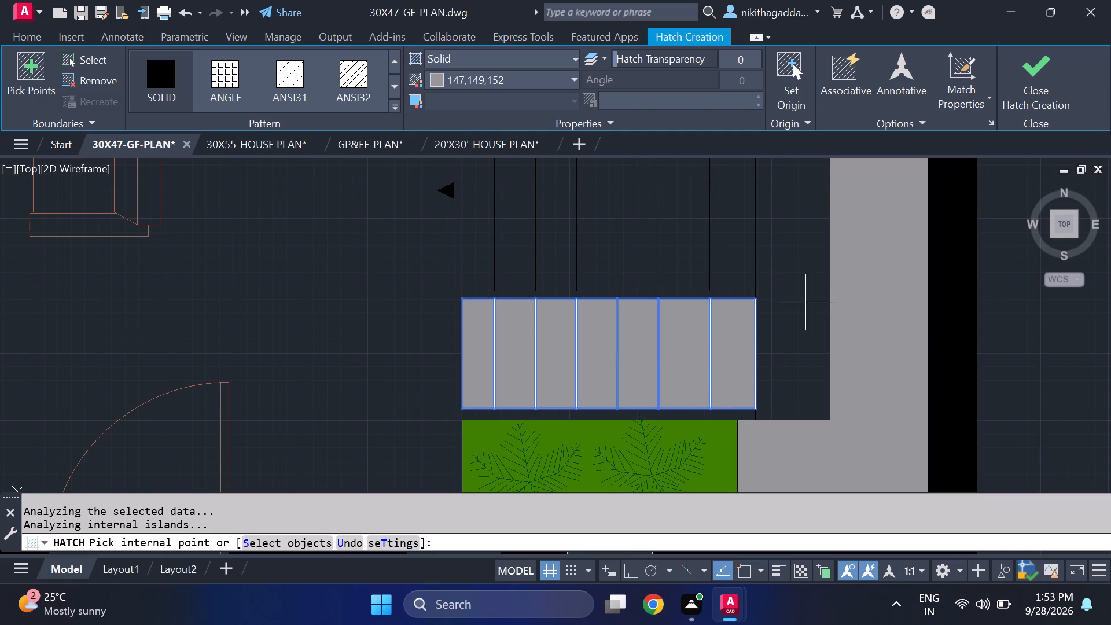
left_click(1047, 84)
Move the two plants in the green bed below the stairs upward so they overlap the lower stair flight.
scroll(698, 386, "down", 3)
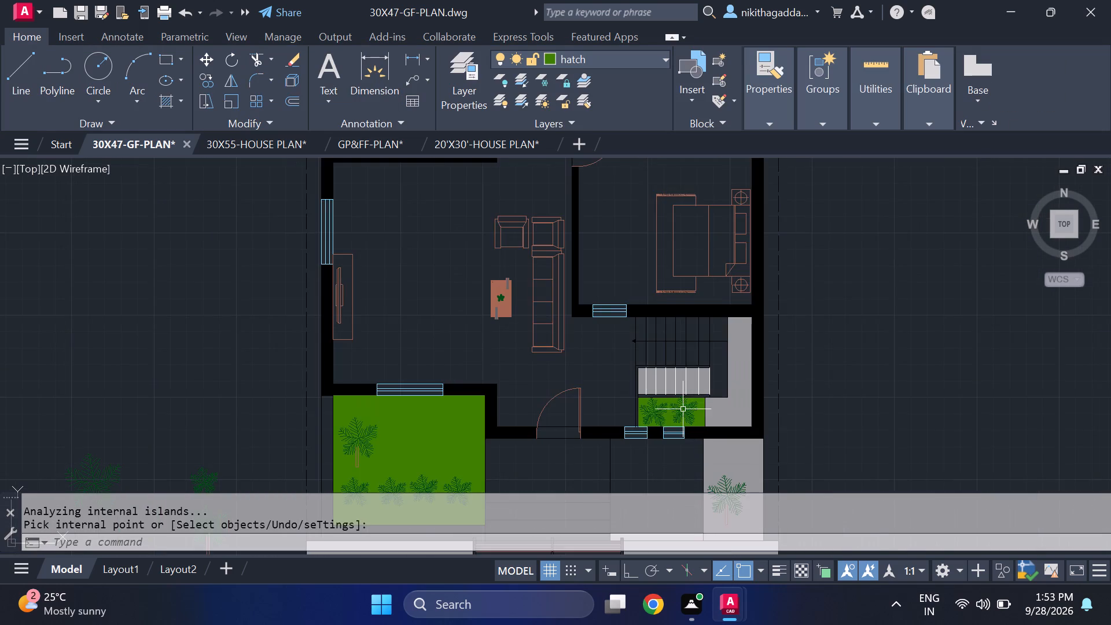
scroll(680, 408, "up", 2)
left_click(689, 414)
left_click(604, 419)
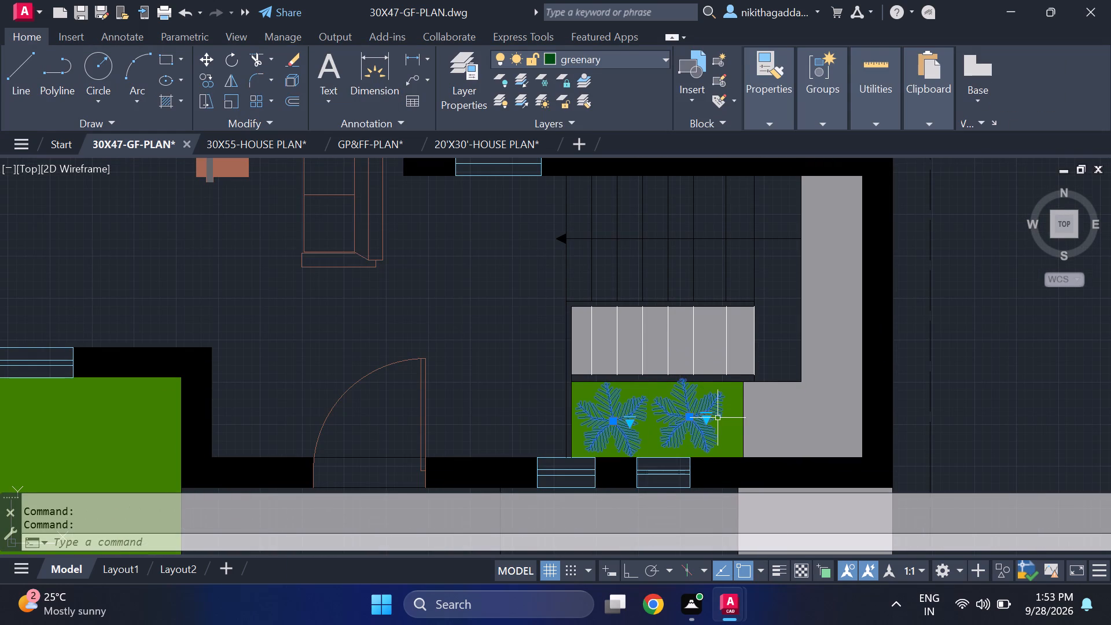
key("m")
key("Return")
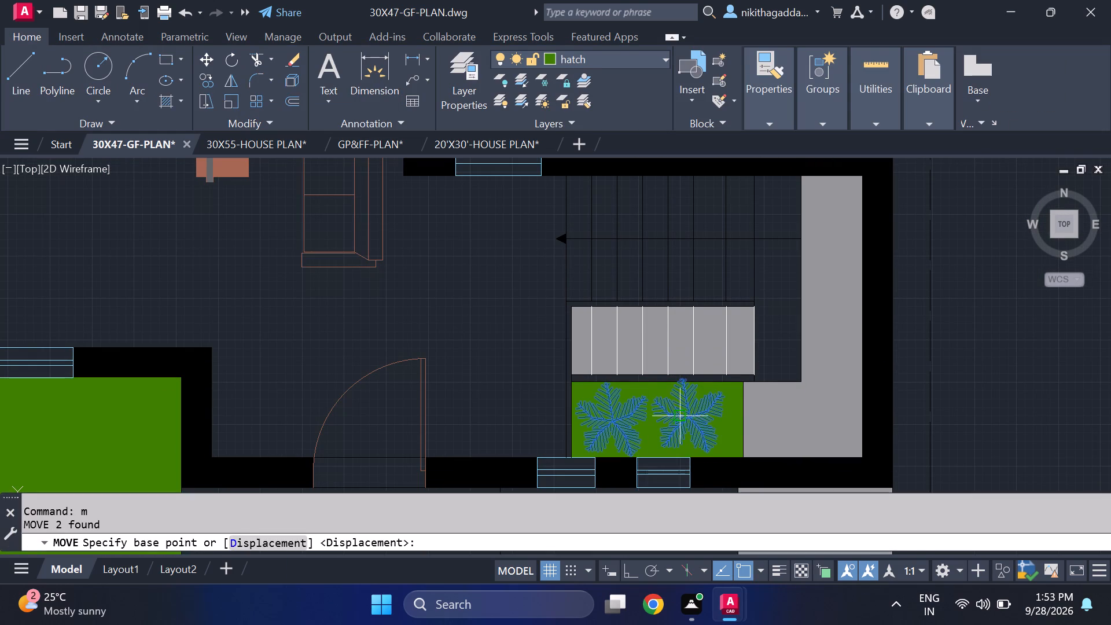
left_click(689, 413)
left_click(697, 372)
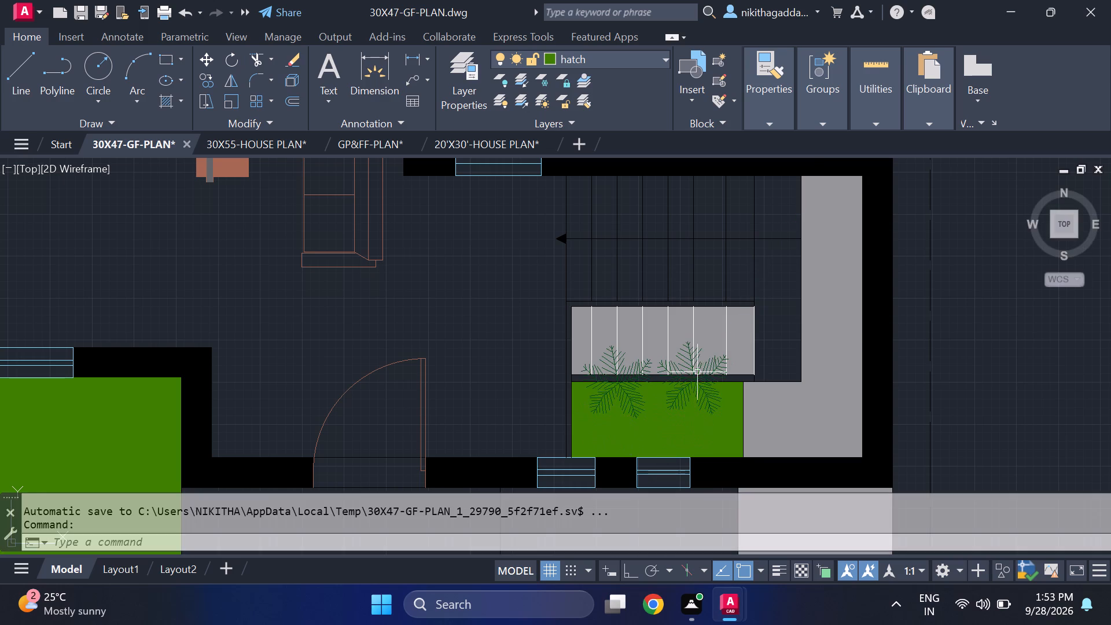
Fill all the treads of the upper stair flight, on both sides of the arrow line, with solid dark grey 99,100,102.
scroll(850, 359, "down", 4)
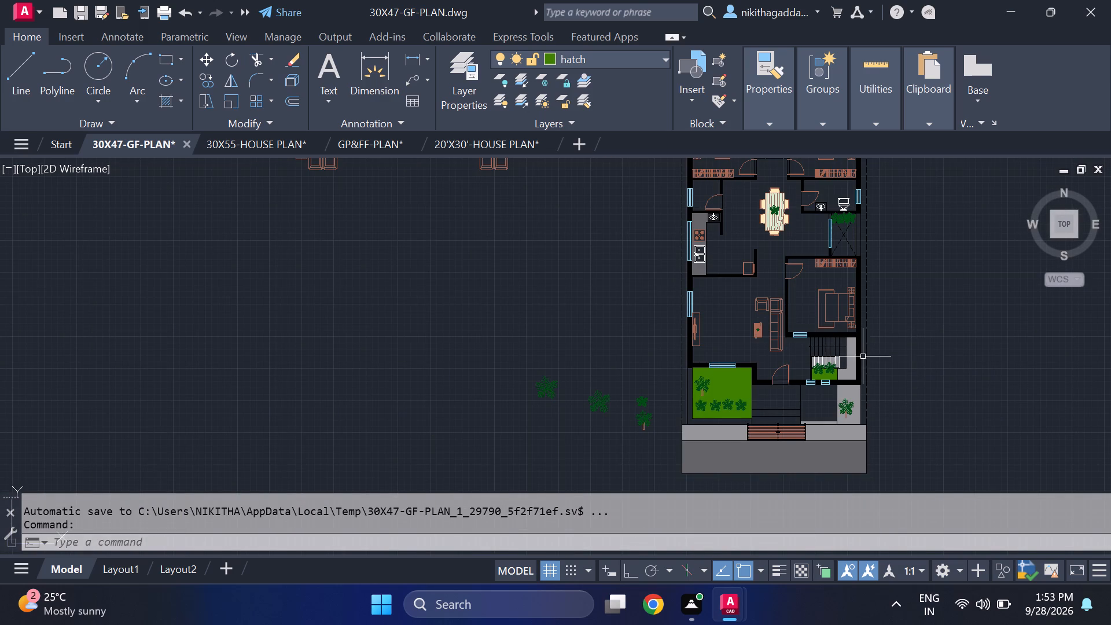
scroll(865, 356, "up", 2)
type("hatch")
key("Return")
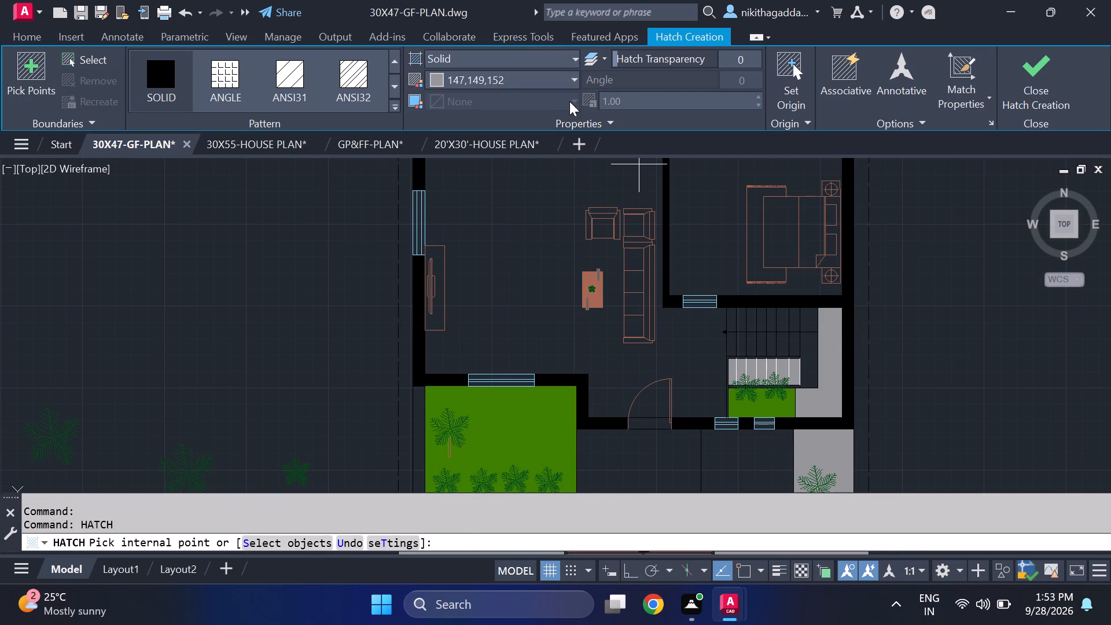
left_click(569, 75)
left_click(435, 173)
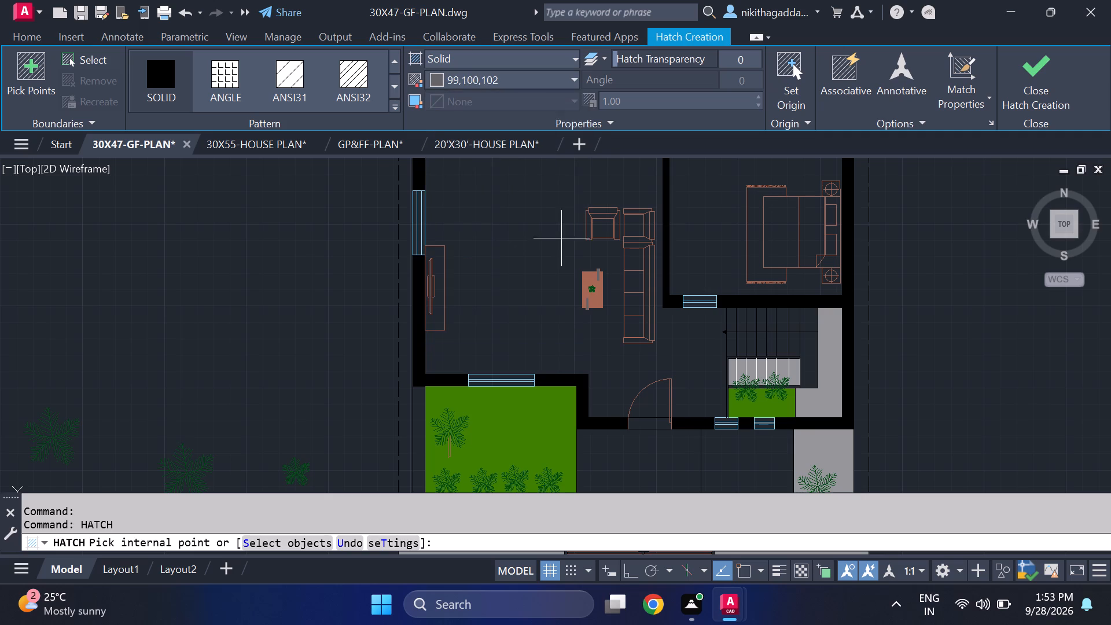
scroll(745, 347, "up", 1)
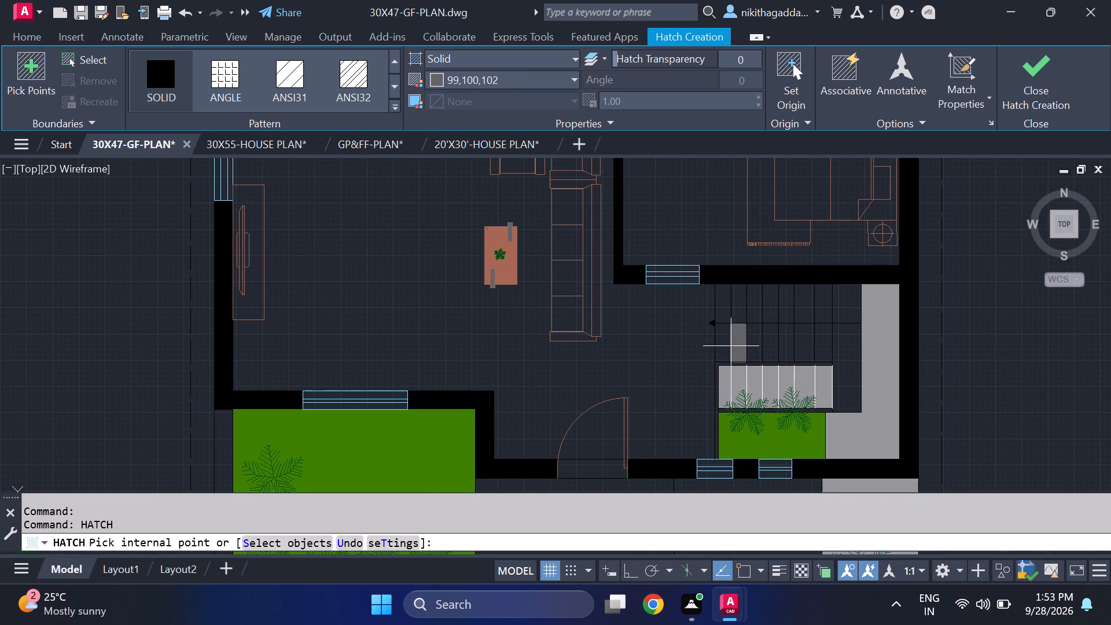
left_click(726, 345)
left_click(729, 307)
left_click(746, 345)
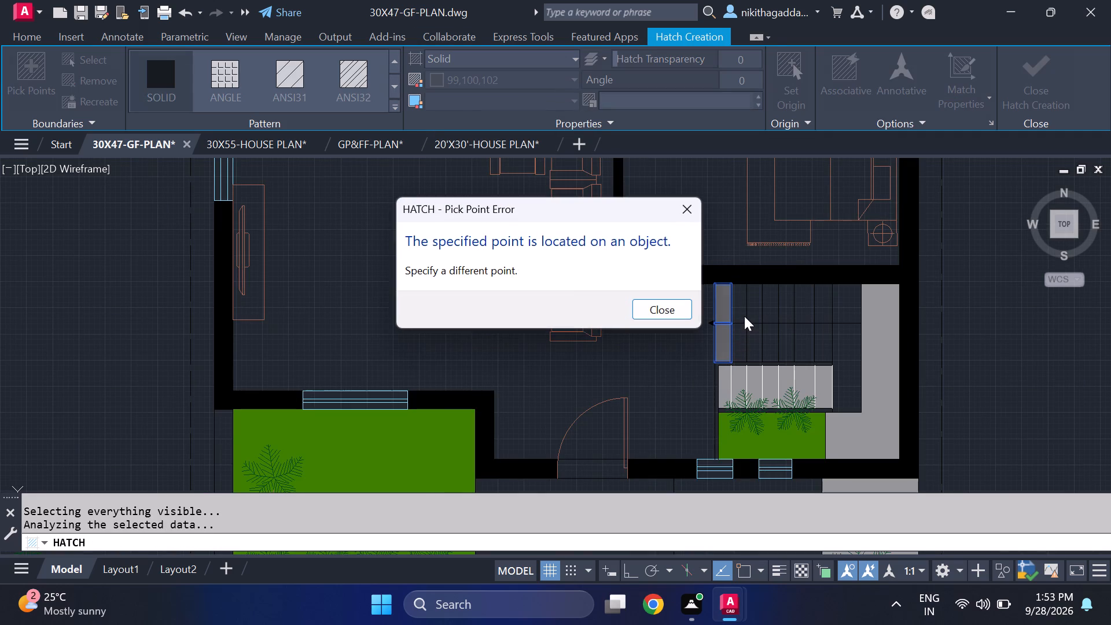
left_click(682, 314)
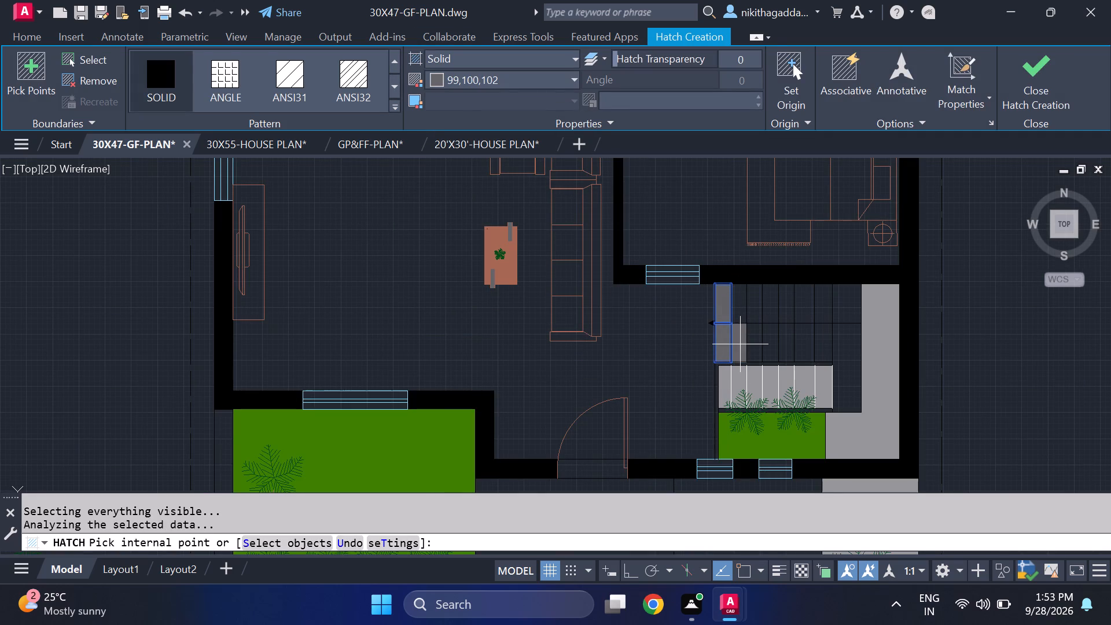
left_click(740, 344)
left_click(740, 317)
left_click(753, 344)
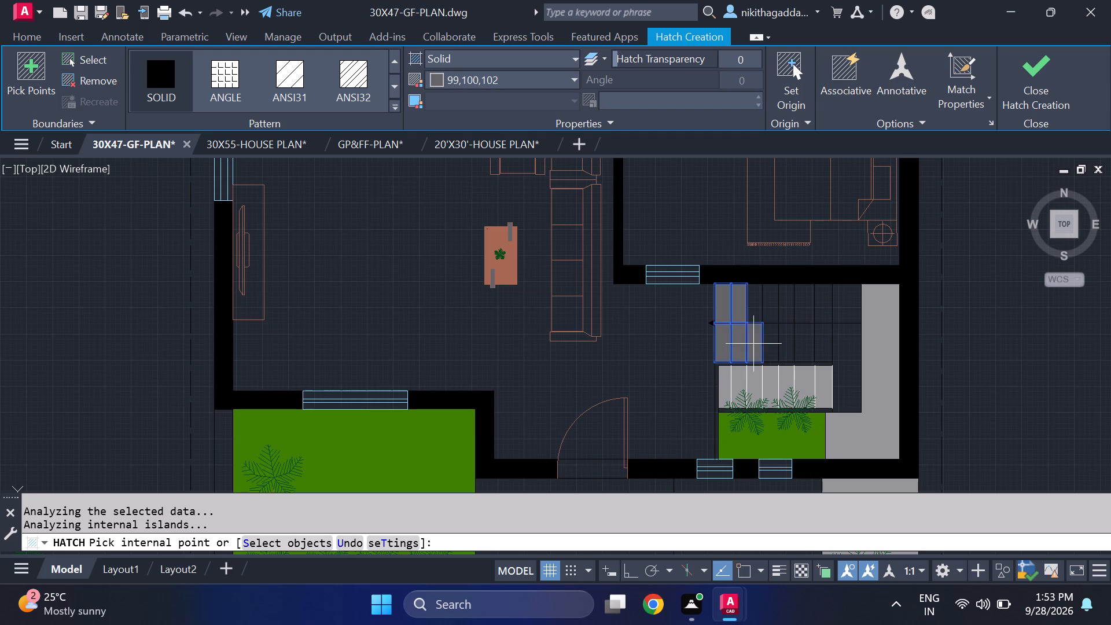
left_click(746, 312)
left_click(755, 306)
left_click(772, 332)
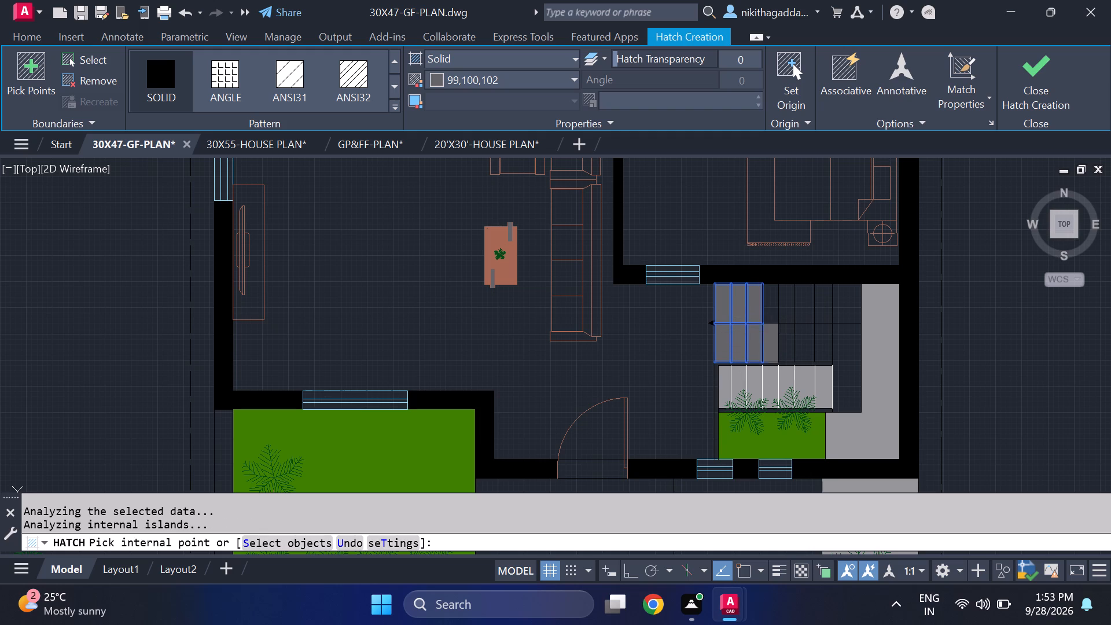
left_click(776, 299)
left_click(786, 332)
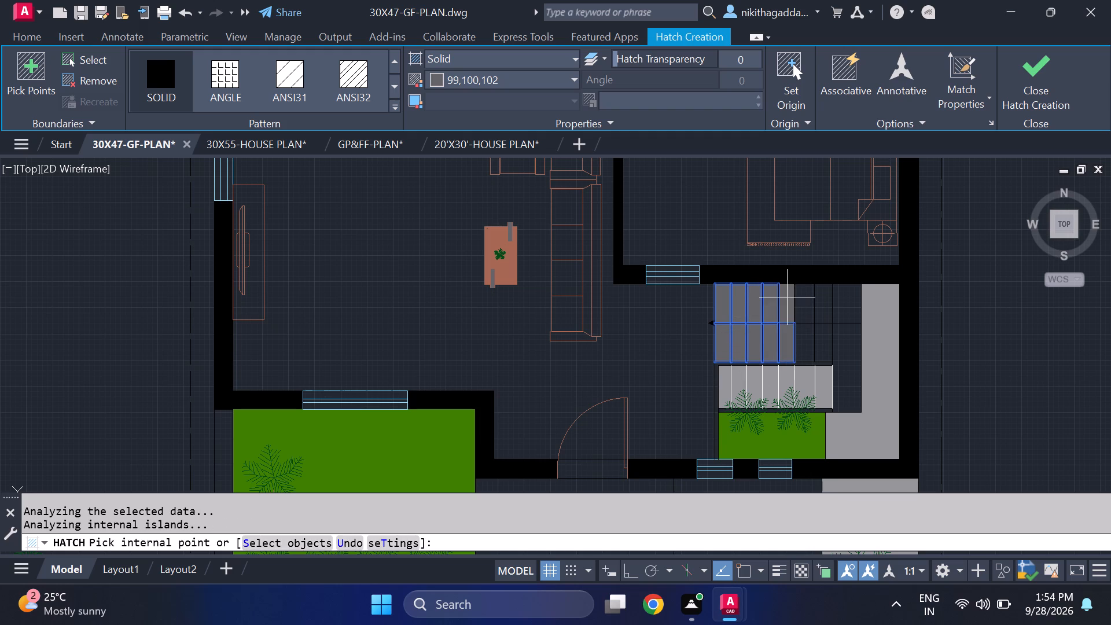
left_click(785, 303)
left_click(815, 345)
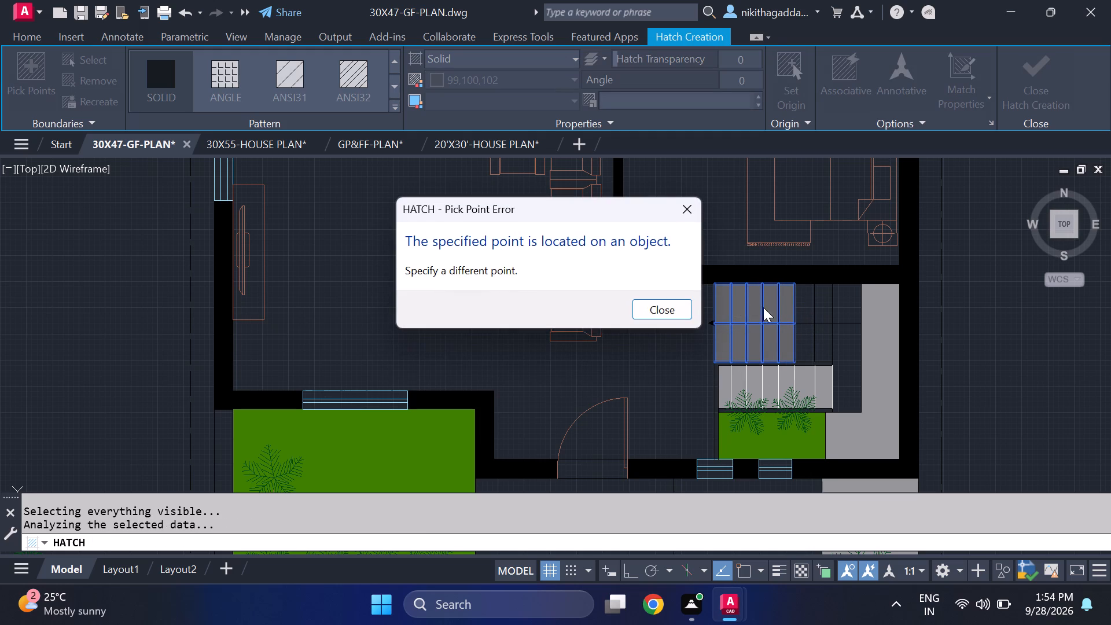
left_click(691, 306)
left_click(802, 342)
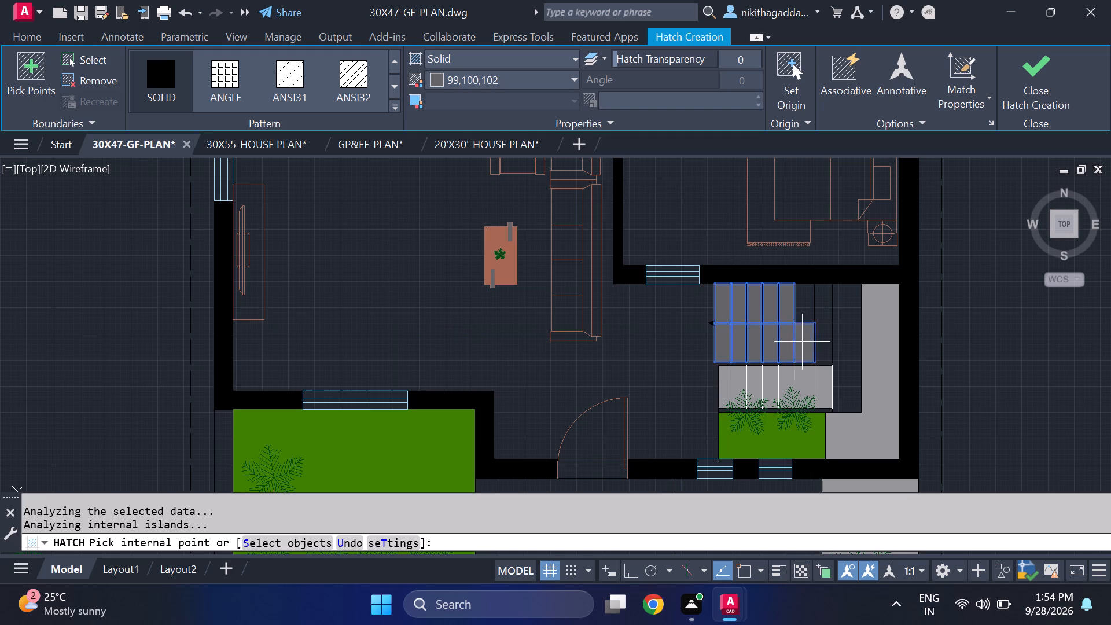
left_click(801, 314)
left_click(822, 349)
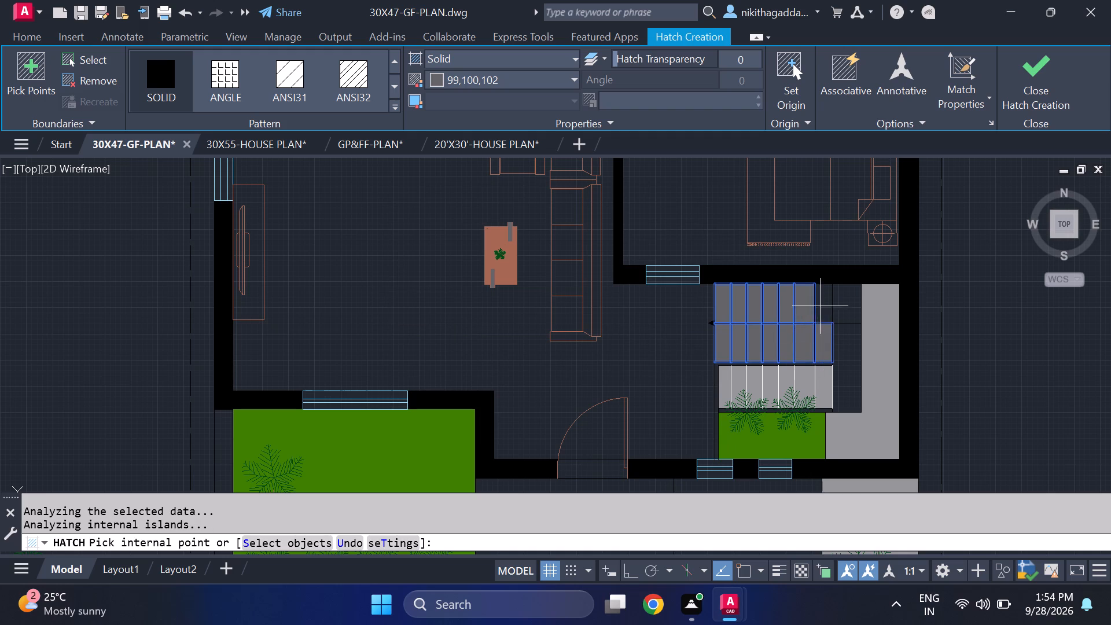
left_click(822, 305)
left_click(1029, 83)
Review the plan from the hatched staircase and entrance up to the kitchen and dining area.
scroll(822, 325, "down", 3)
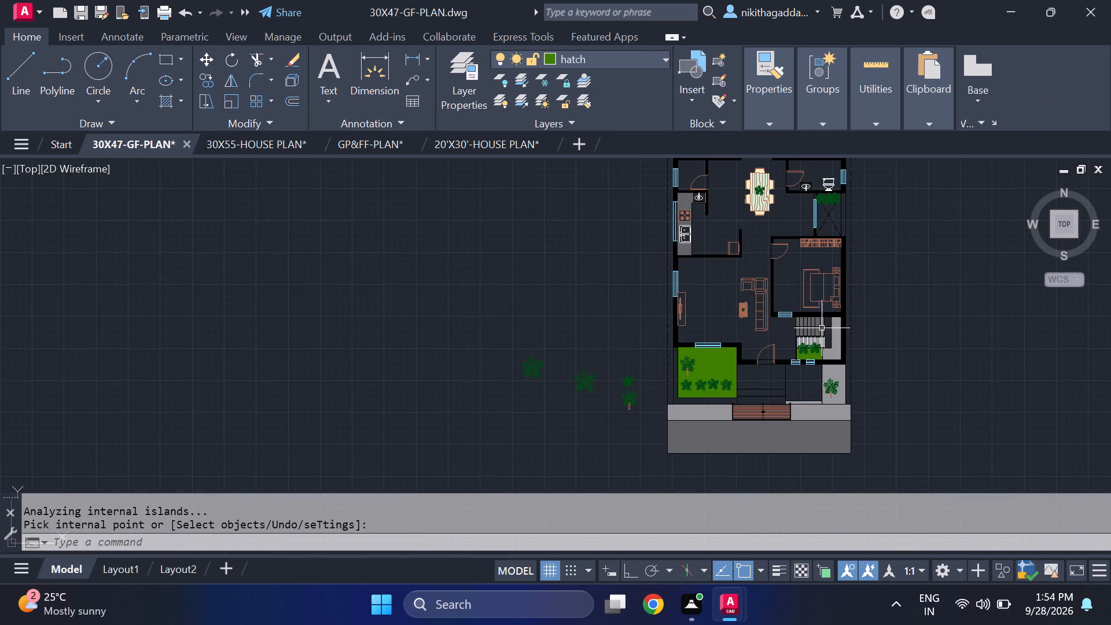
scroll(845, 345, "up", 2)
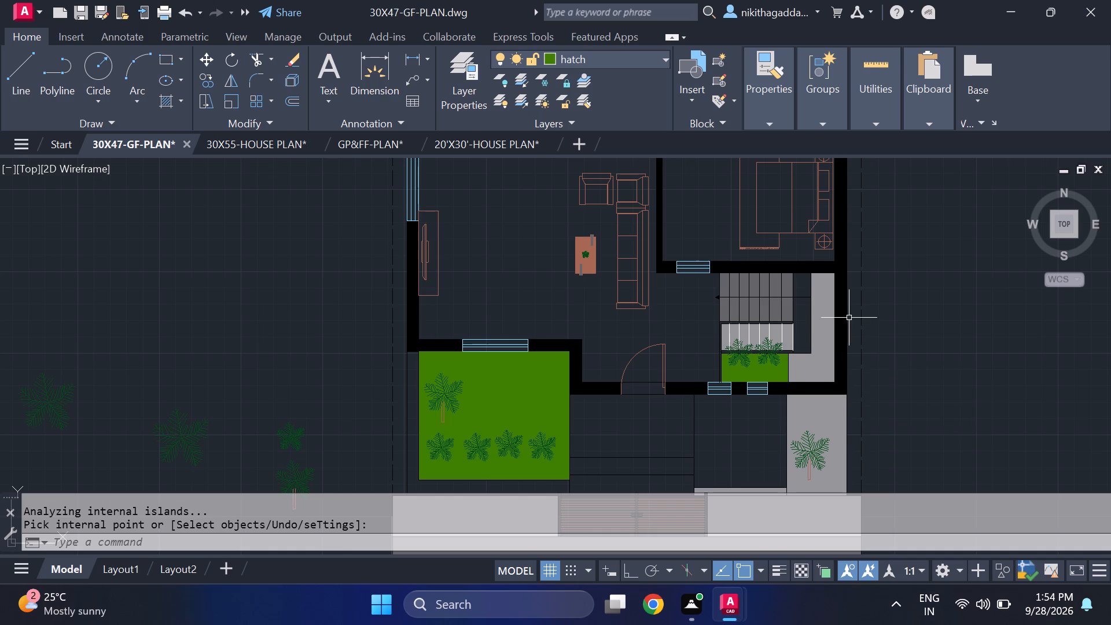
scroll(858, 320, "down", 1)
middle_click_drag(891, 275, 766, 361)
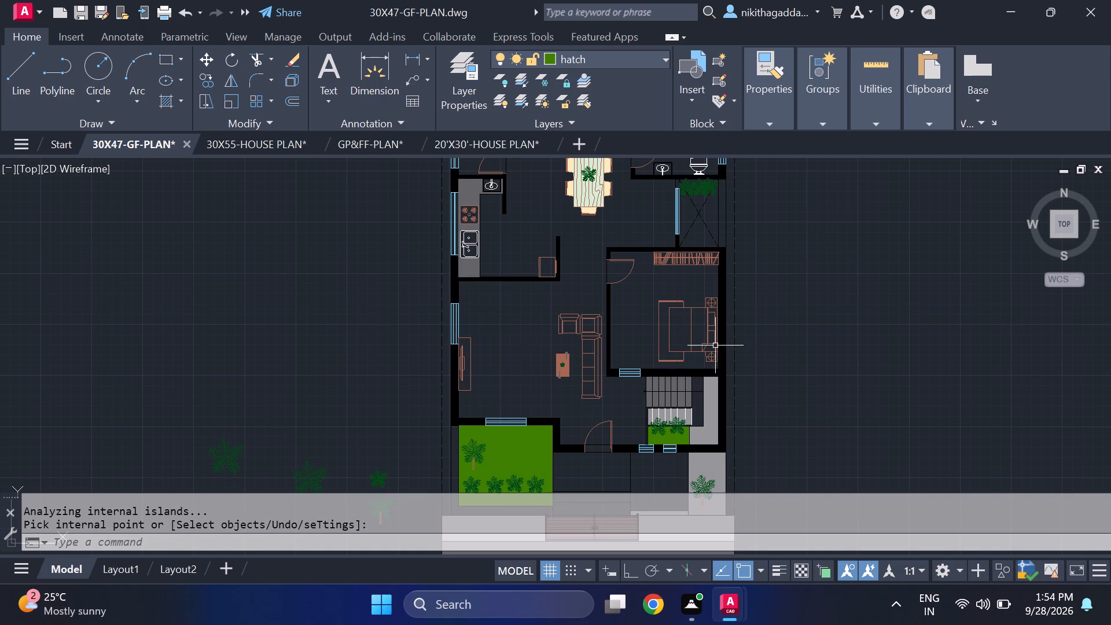
middle_click_drag(761, 328, 855, 290)
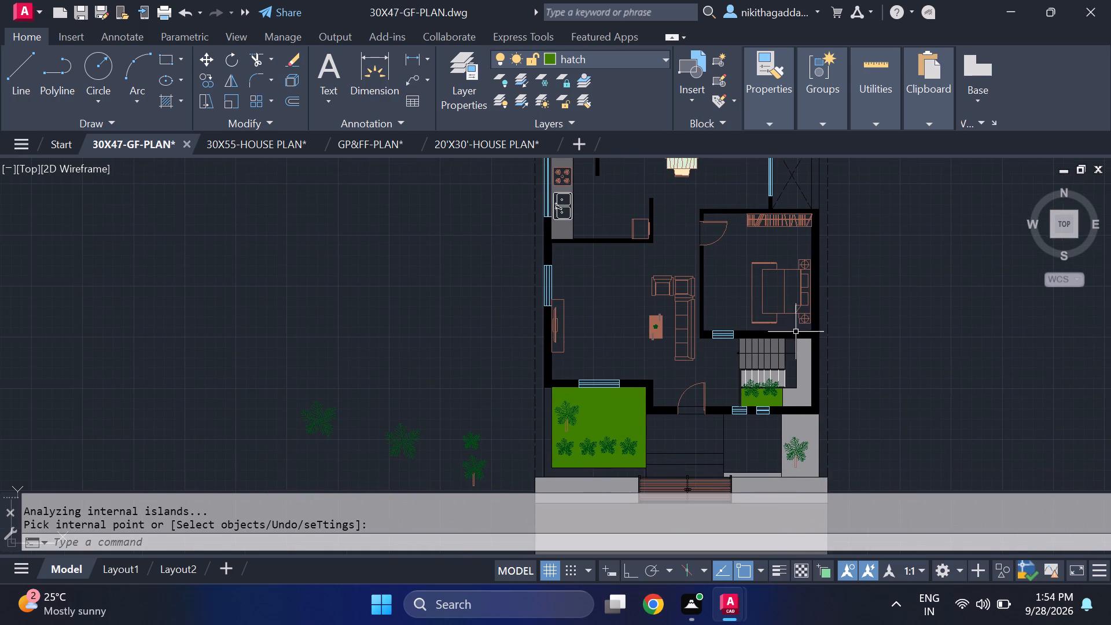
scroll(656, 360, "up", 1)
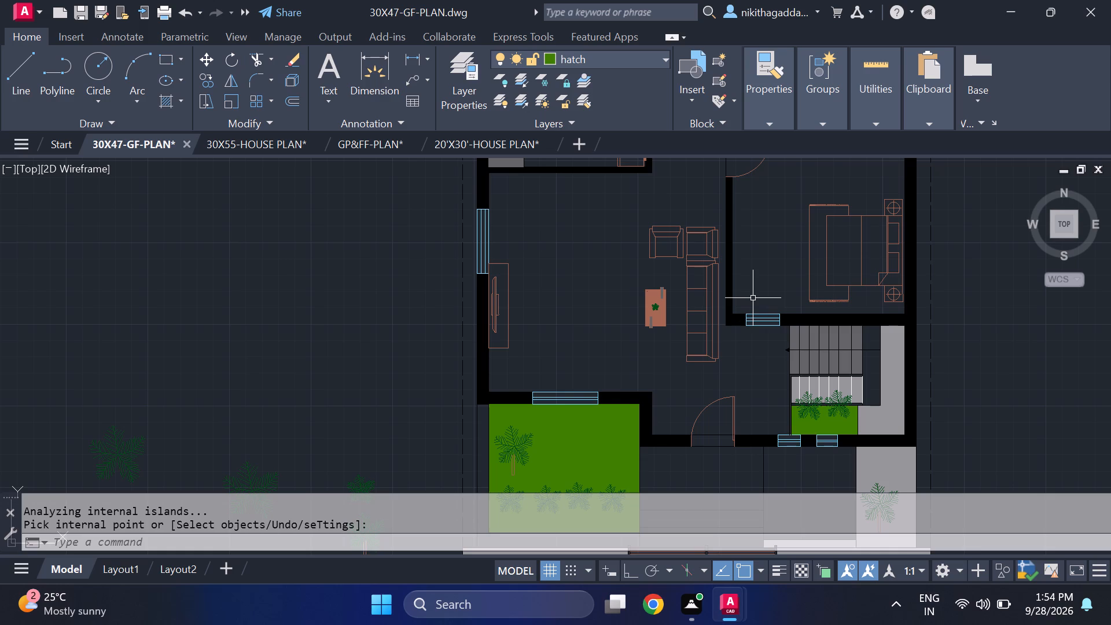
scroll(770, 296, "down", 2)
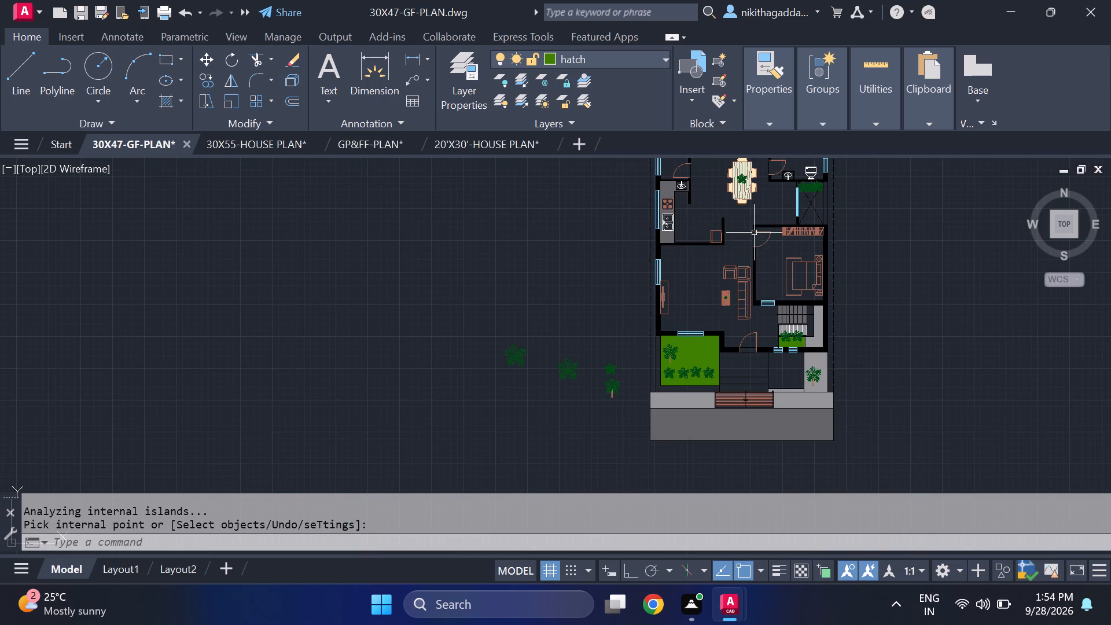
middle_click_drag(754, 232, 760, 332)
scroll(726, 323, "up", 2)
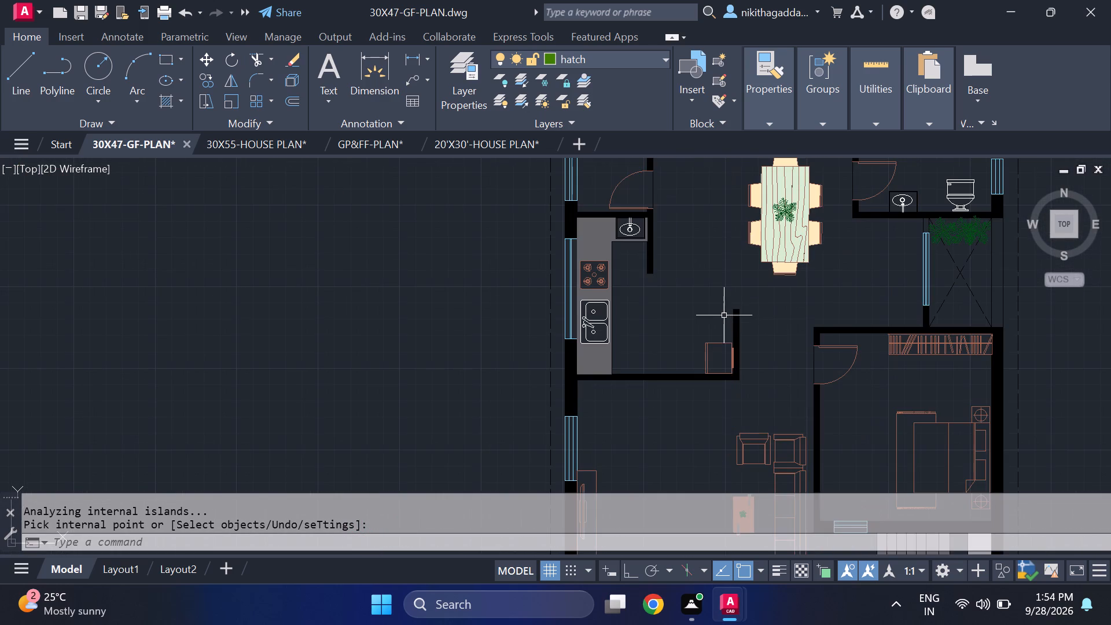
scroll(730, 285, "down", 1)
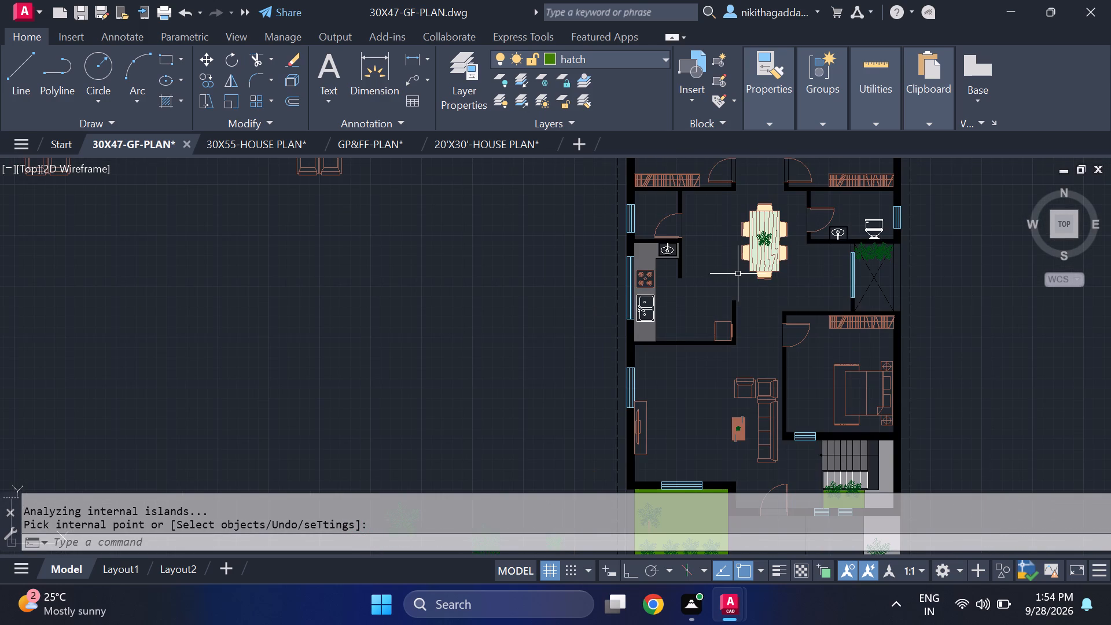
middle_click_drag(701, 259, 691, 288)
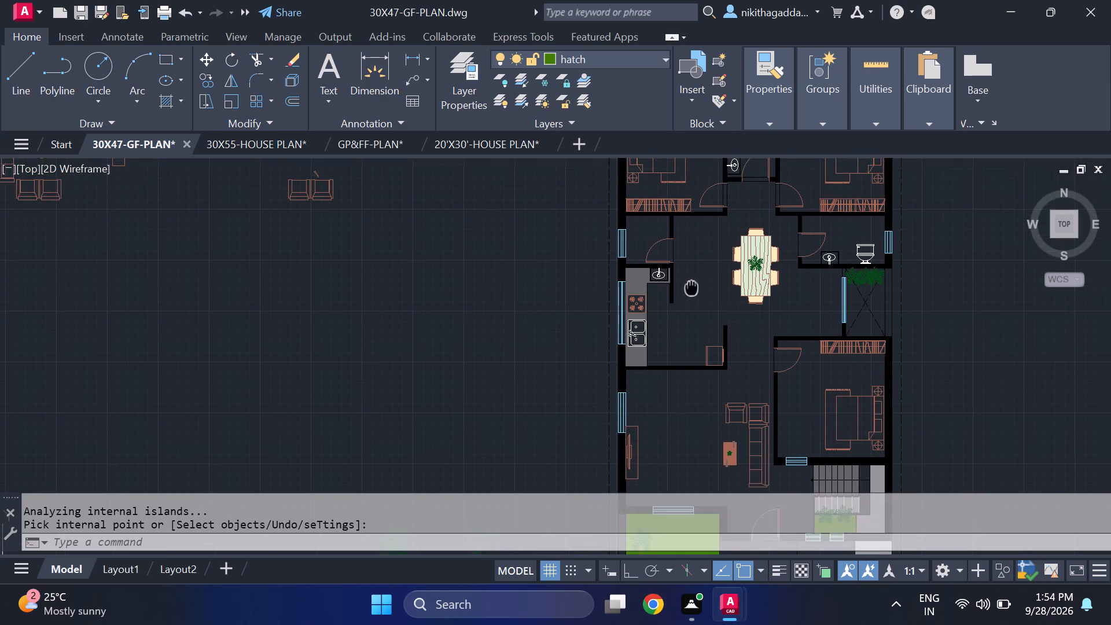
middle_click_drag(691, 288, 577, 325)
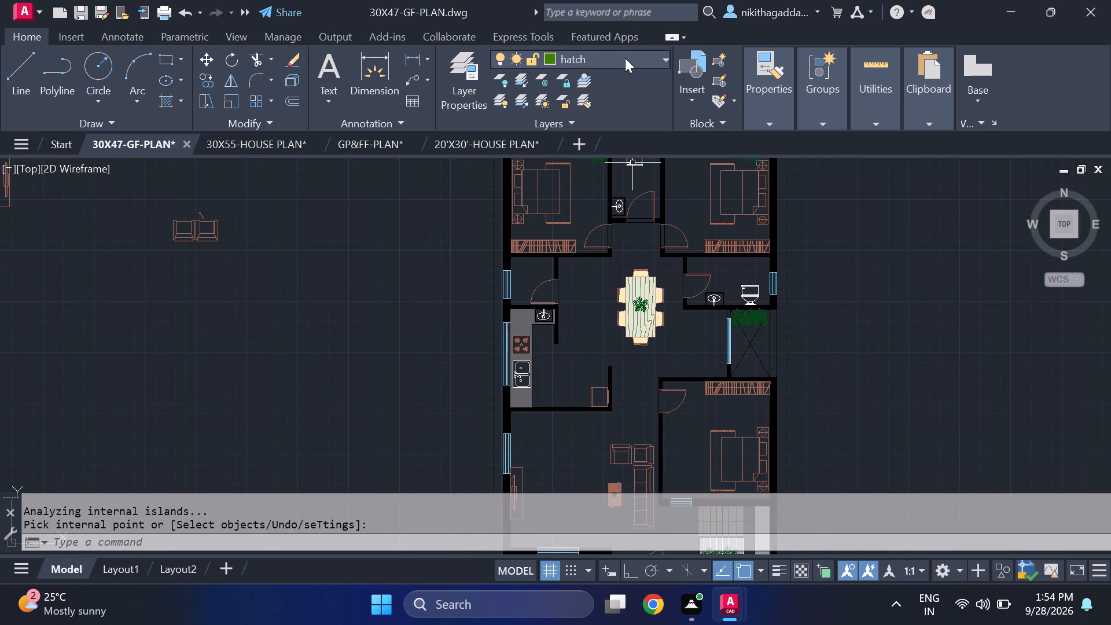
On layer 0, draw orthogonal lines from the short kitchen wall's lower end, about 2'-4" down, then across to the fridge-side wall's near top corner.
left_click(625, 58)
left_click(598, 86)
key("l")
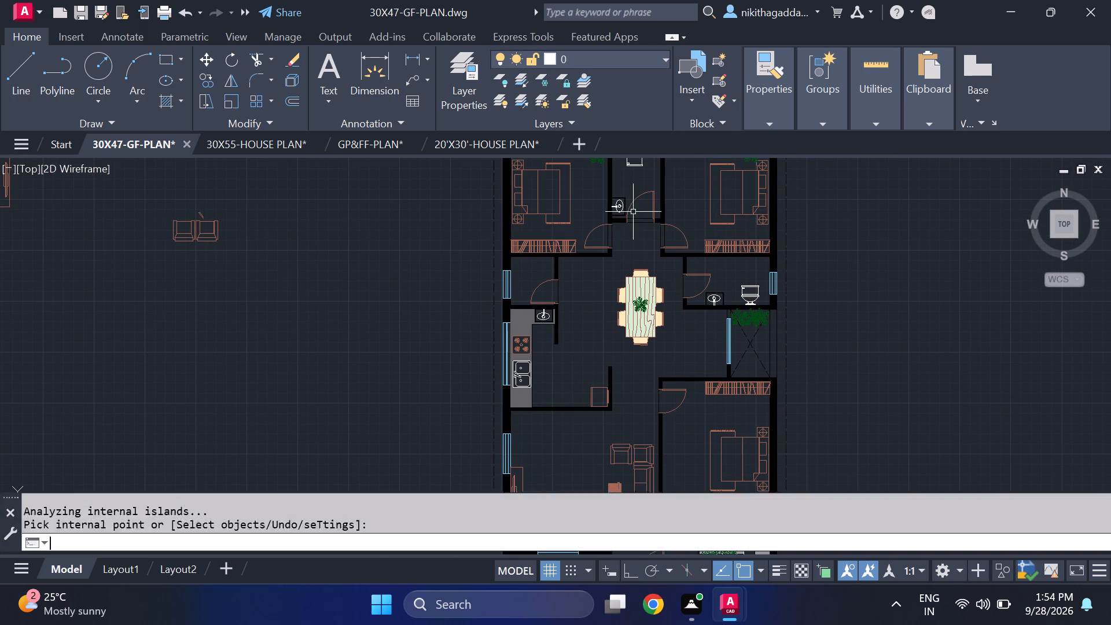
key("Return")
scroll(562, 366, "up", 2)
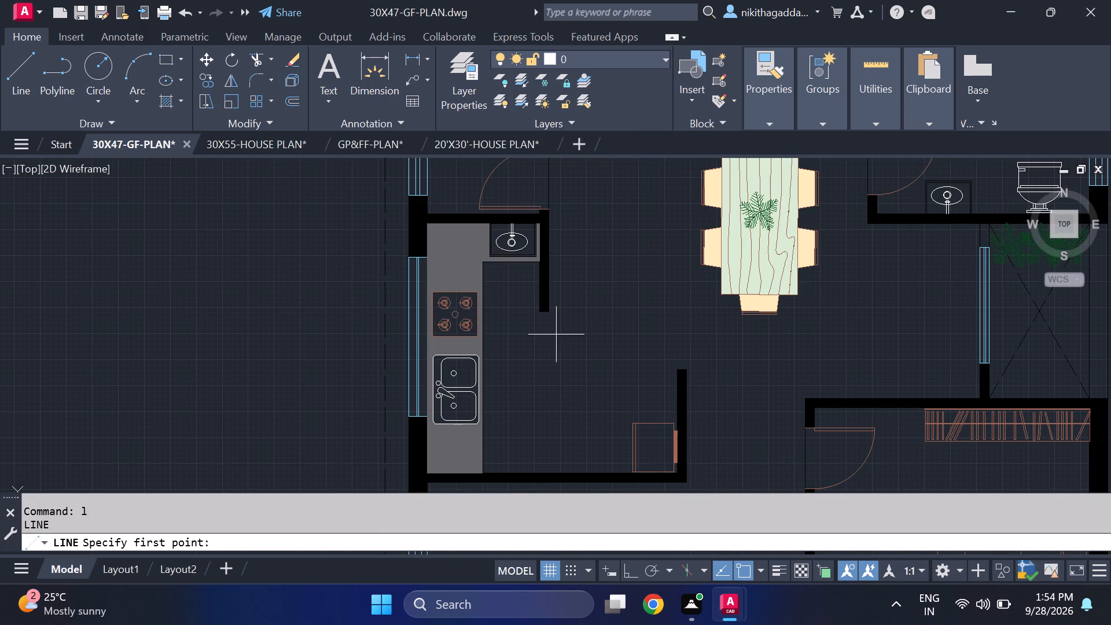
scroll(556, 329, "up", 1)
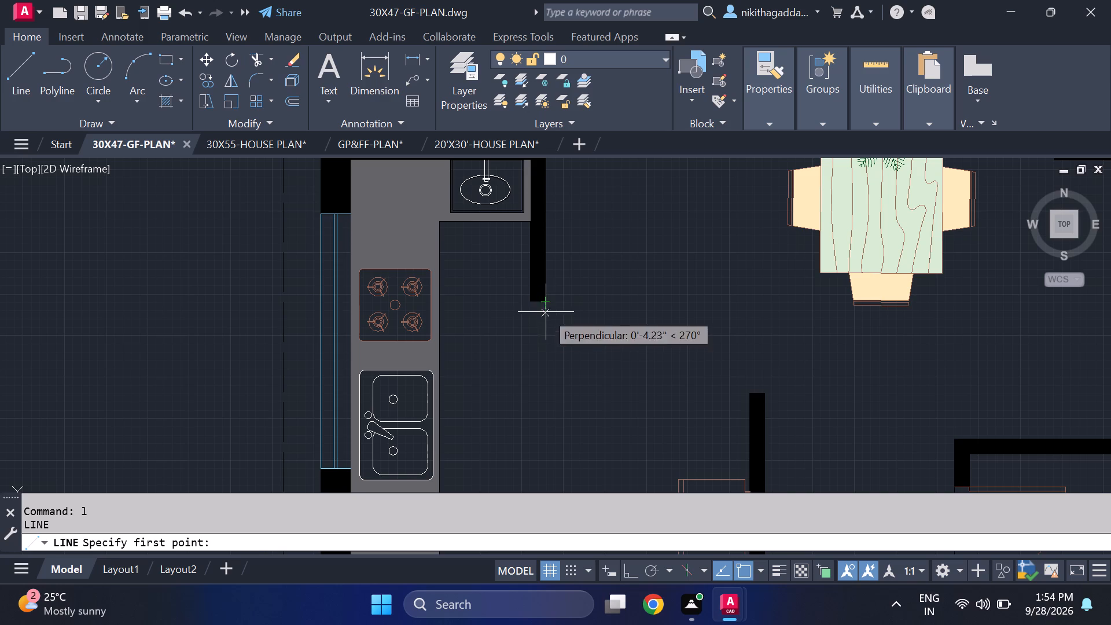
left_click(546, 303)
key("F8")
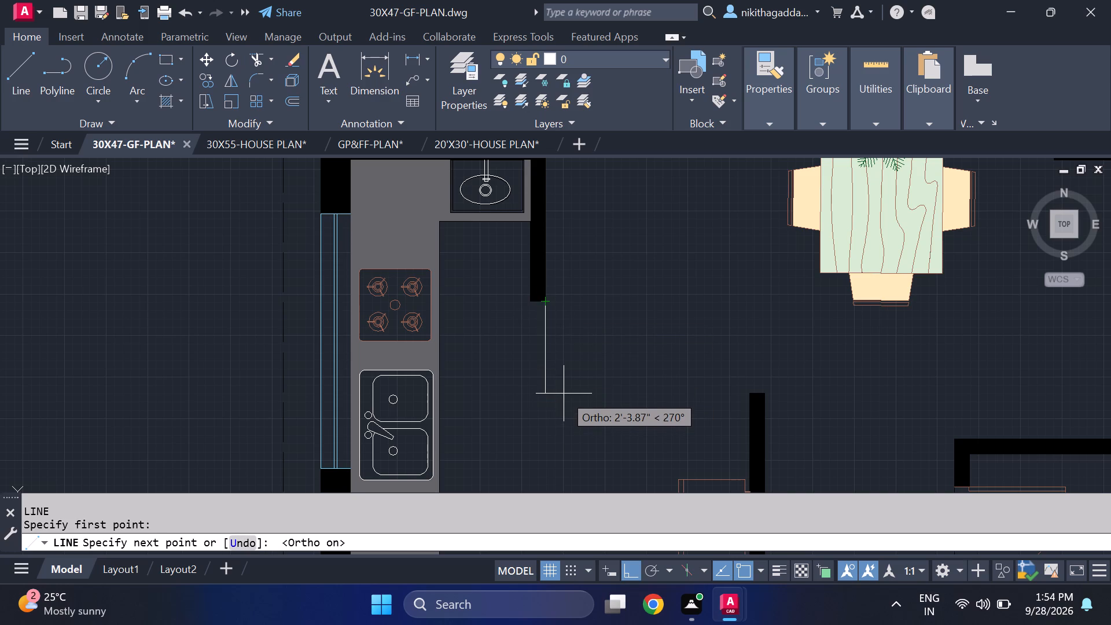
left_click(564, 394)
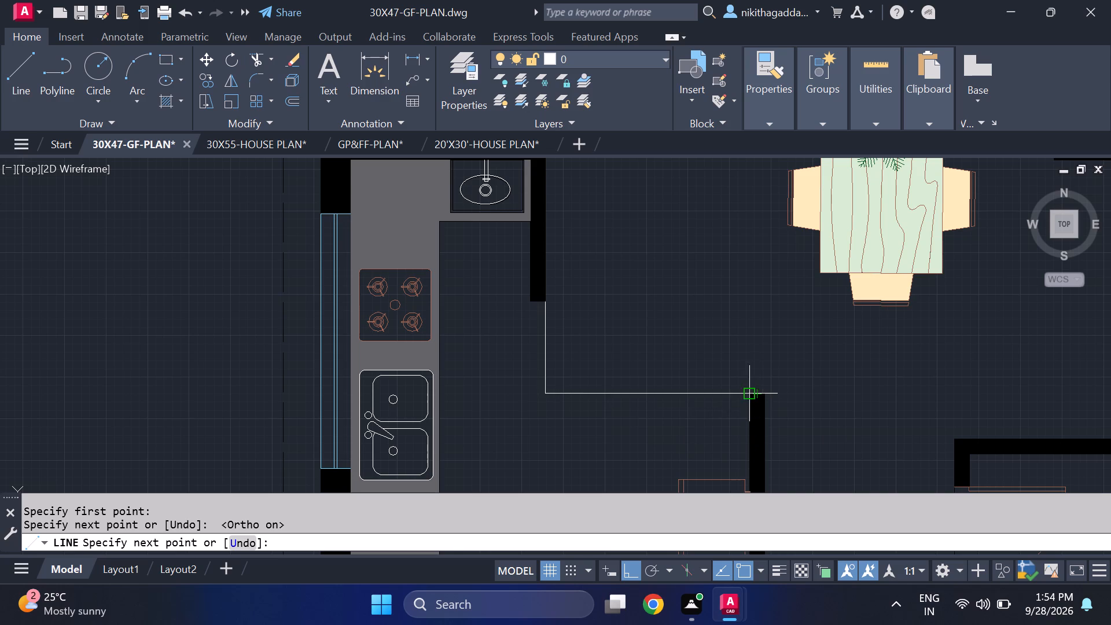
scroll(744, 397, "up", 3)
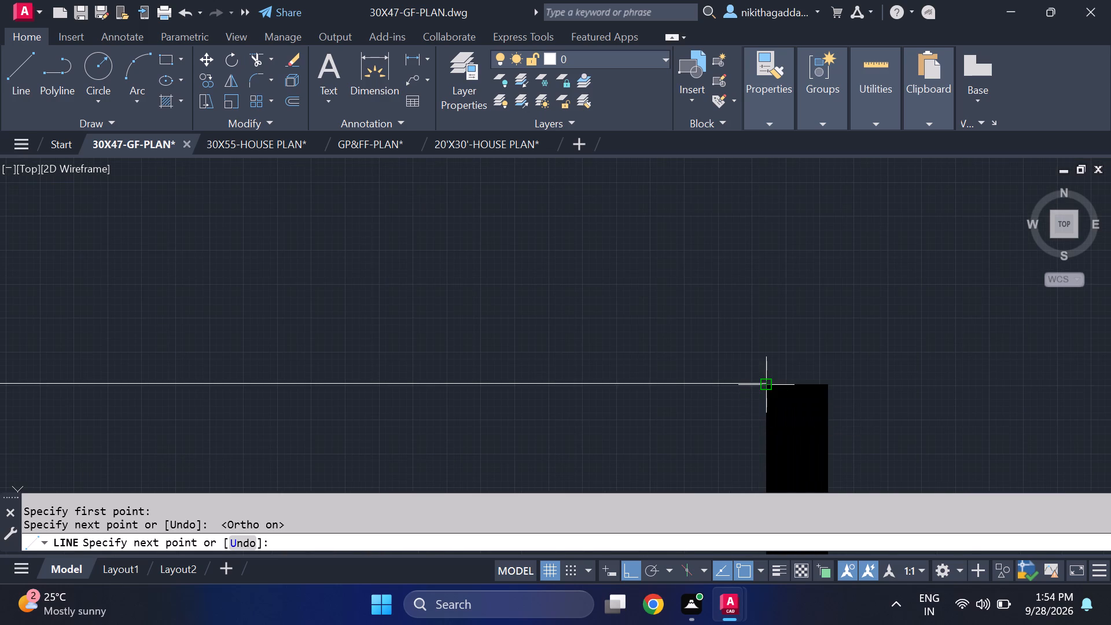
left_click(763, 389)
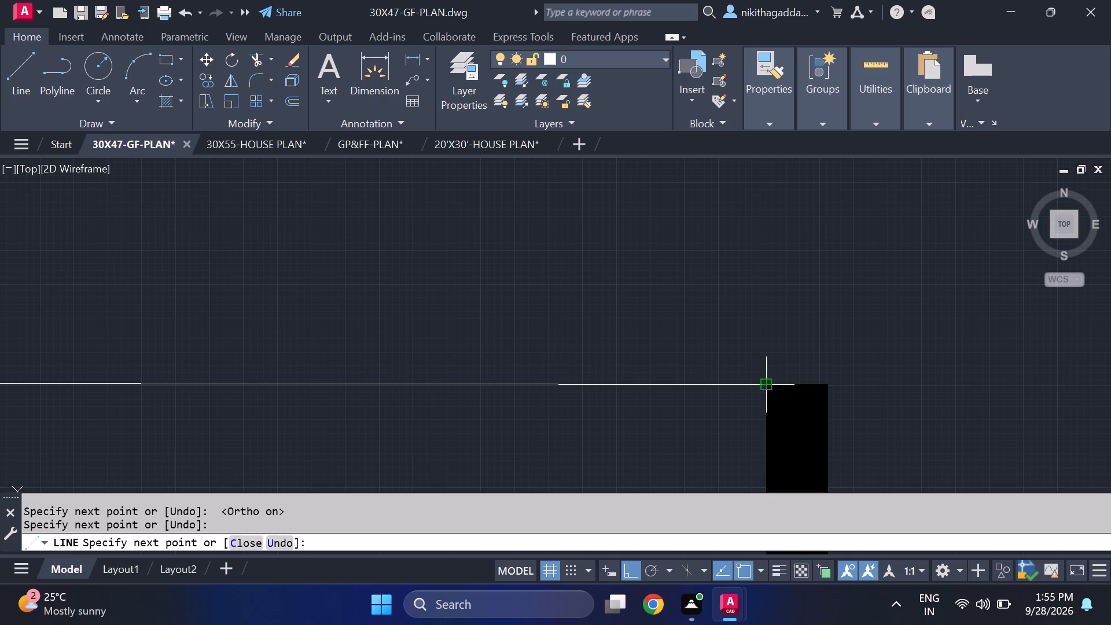
key("Escape")
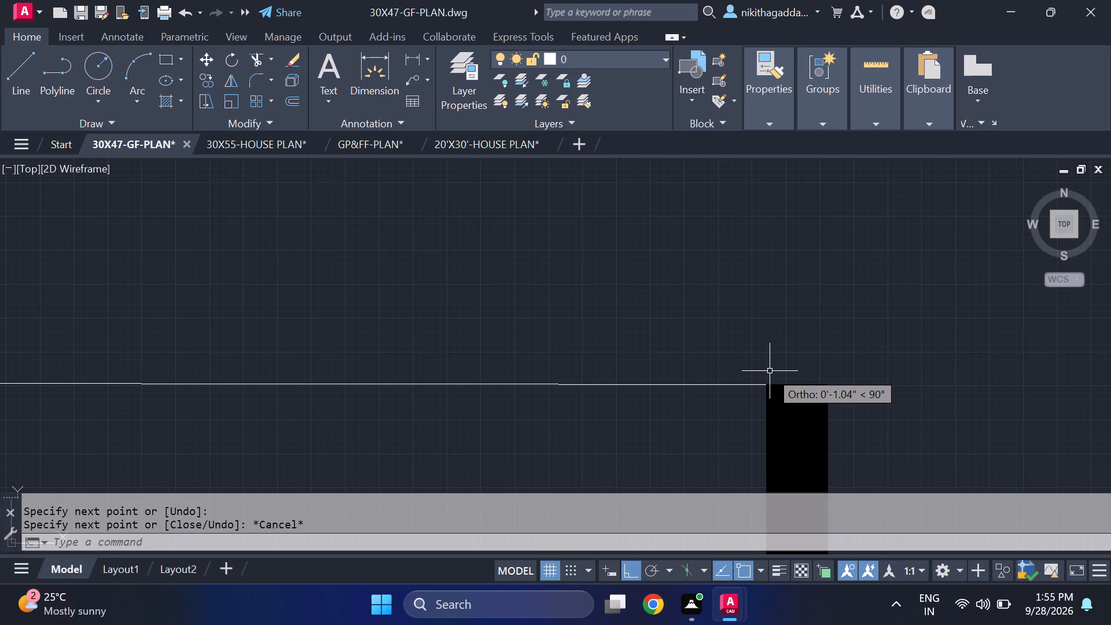
Draw a parallel counter edge from the fridge-side wall's outer top corner, about 5" up, then across to the vertical line at the kitchen opening.
key("l")
key("Return")
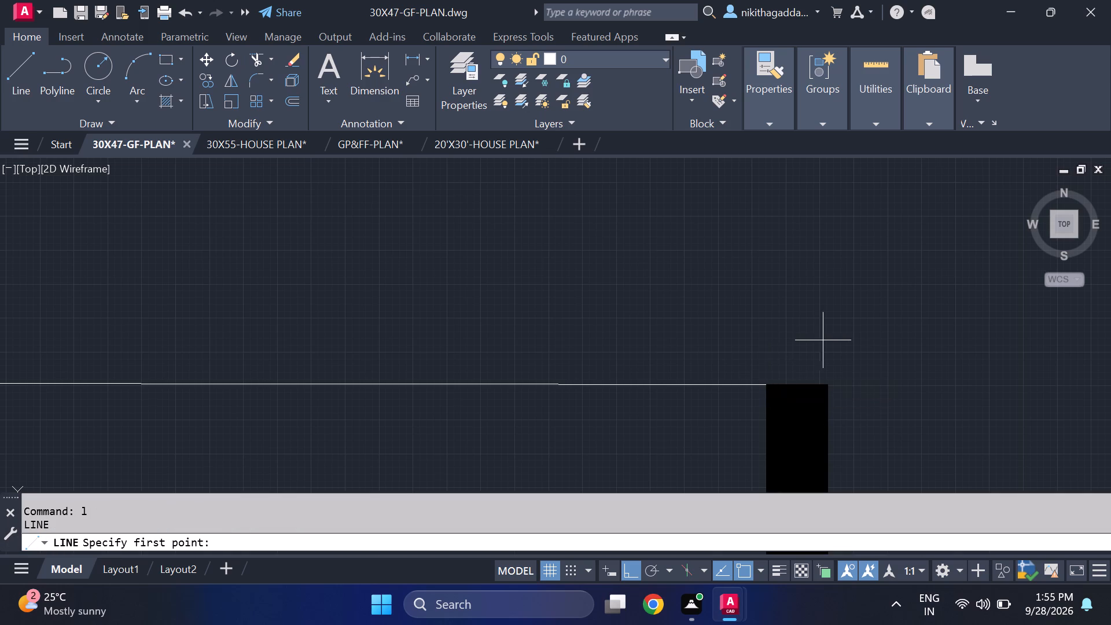
left_click(831, 384)
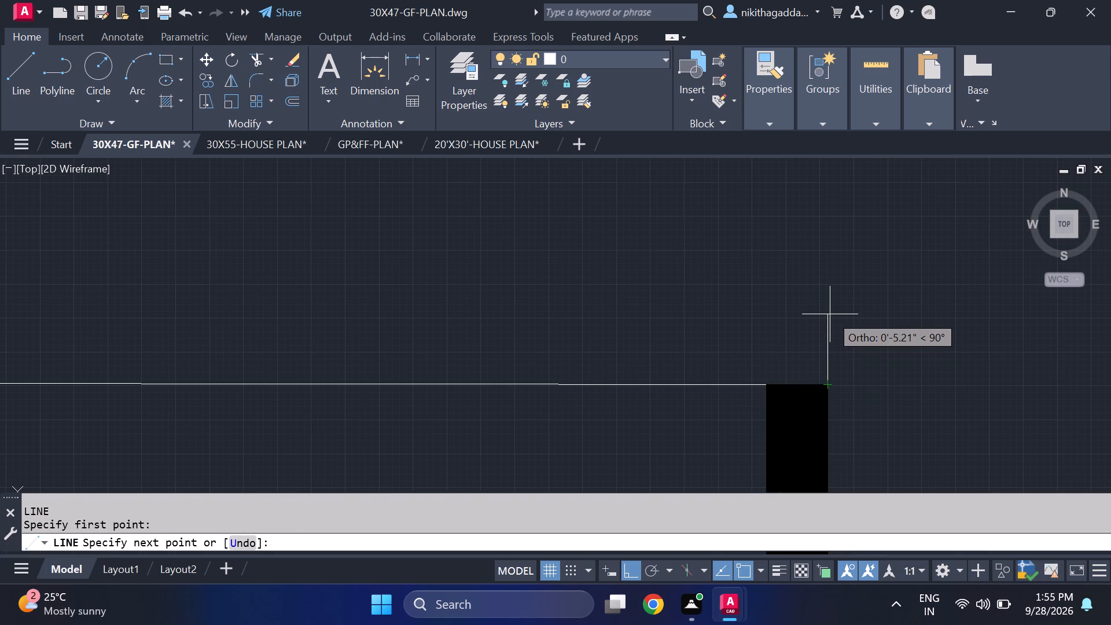
scroll(830, 316, "down", 3)
scroll(830, 318, "up", 2)
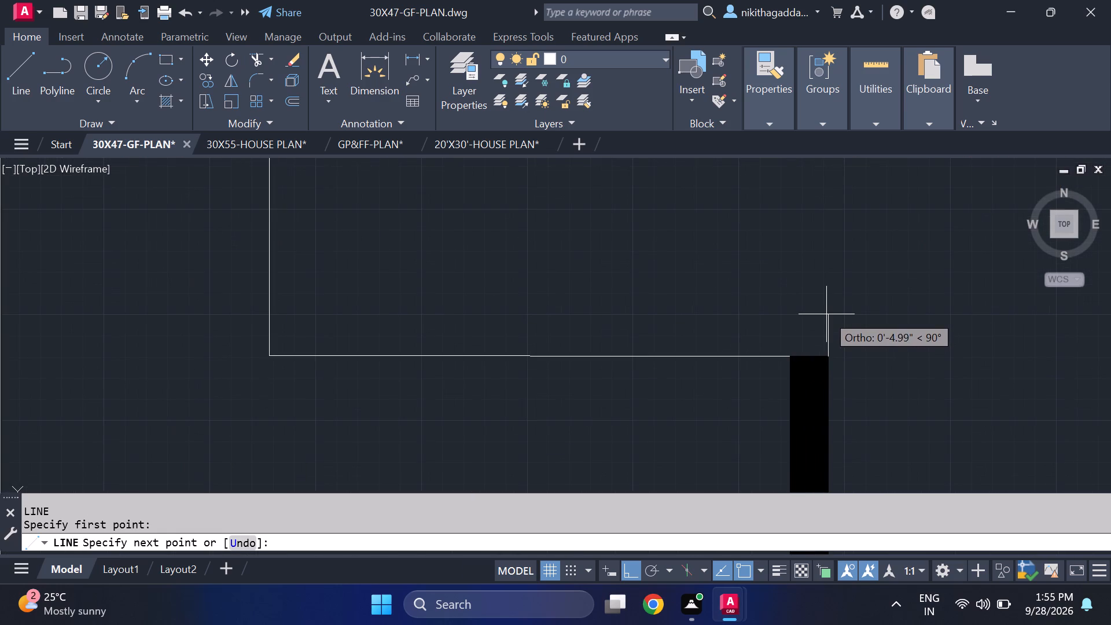
left_click(826, 314)
left_click(273, 317)
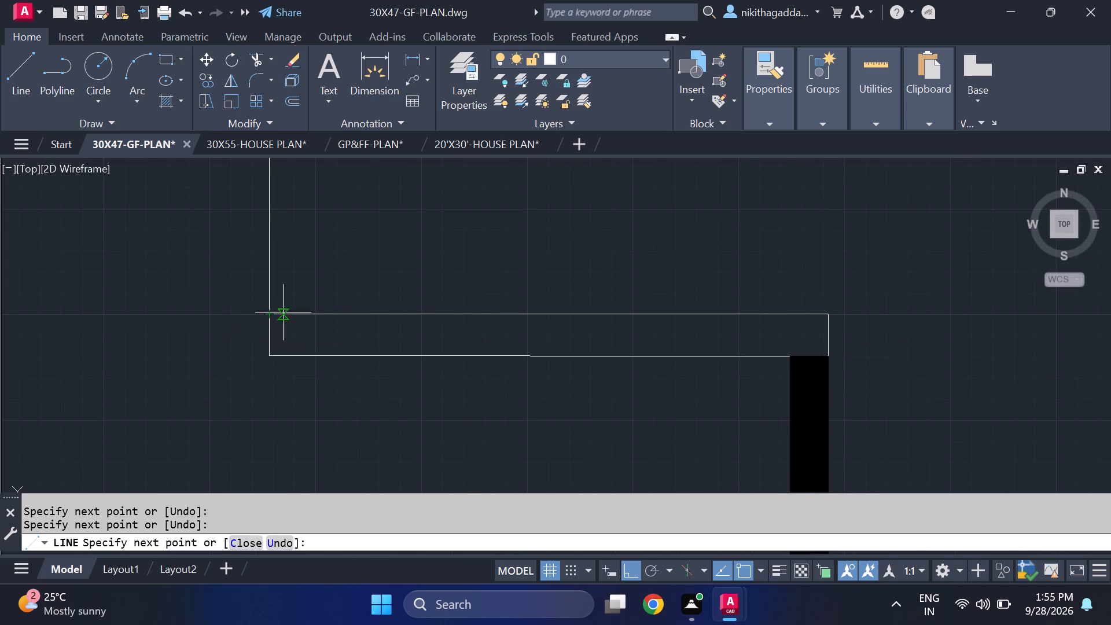
key("Escape")
scroll(627, 388, "down", 5)
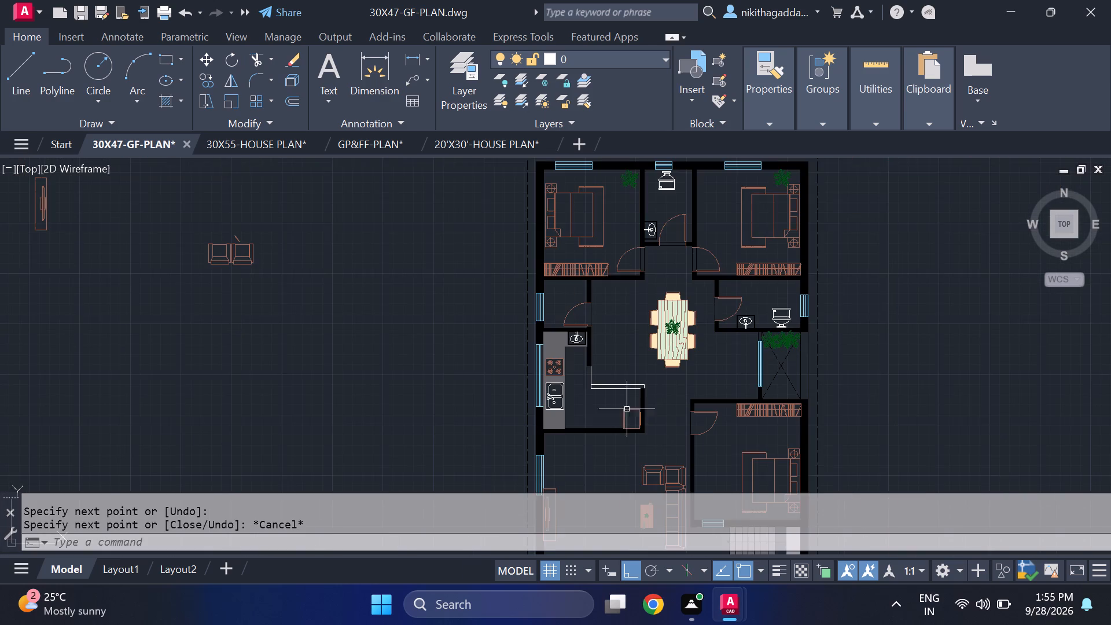
Replace the lower horizontal counter line with a new line from the fridge-side wall's inner top corner to the vertical line's lower end.
scroll(627, 385, "up", 3)
left_click(605, 403)
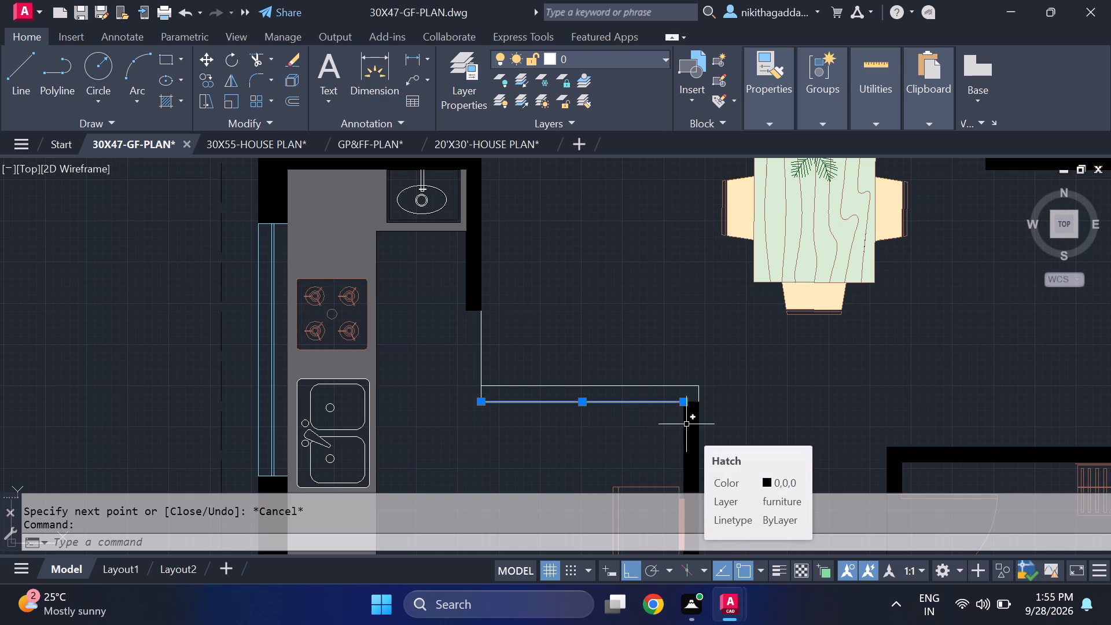
key("Delete")
key("l")
key("Return")
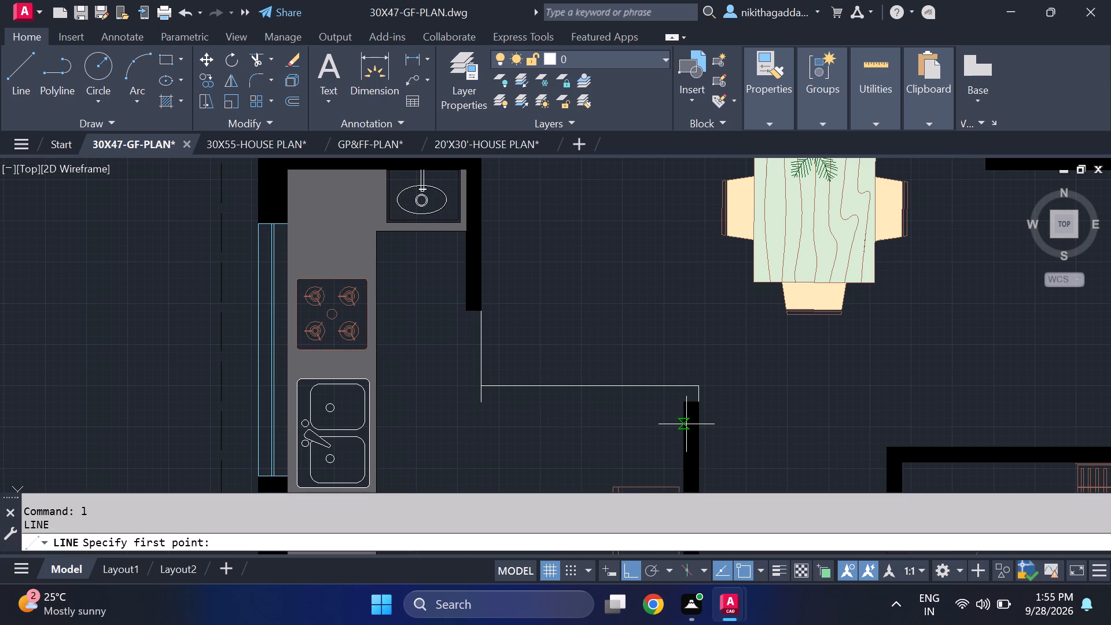
scroll(639, 400, "up", 2)
left_click(744, 405)
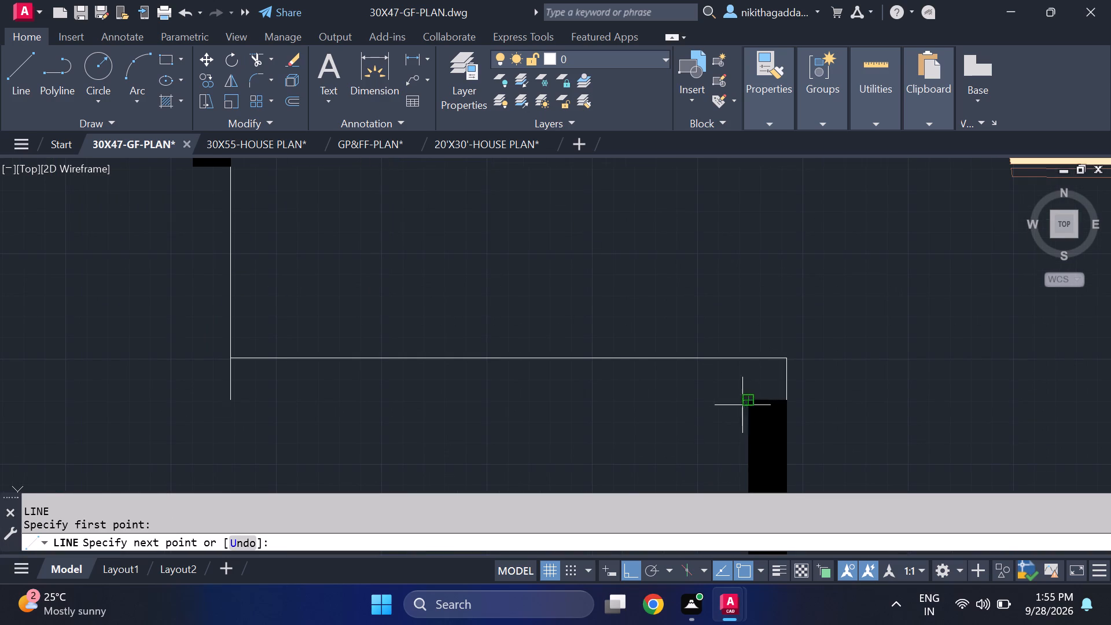
left_click(234, 401)
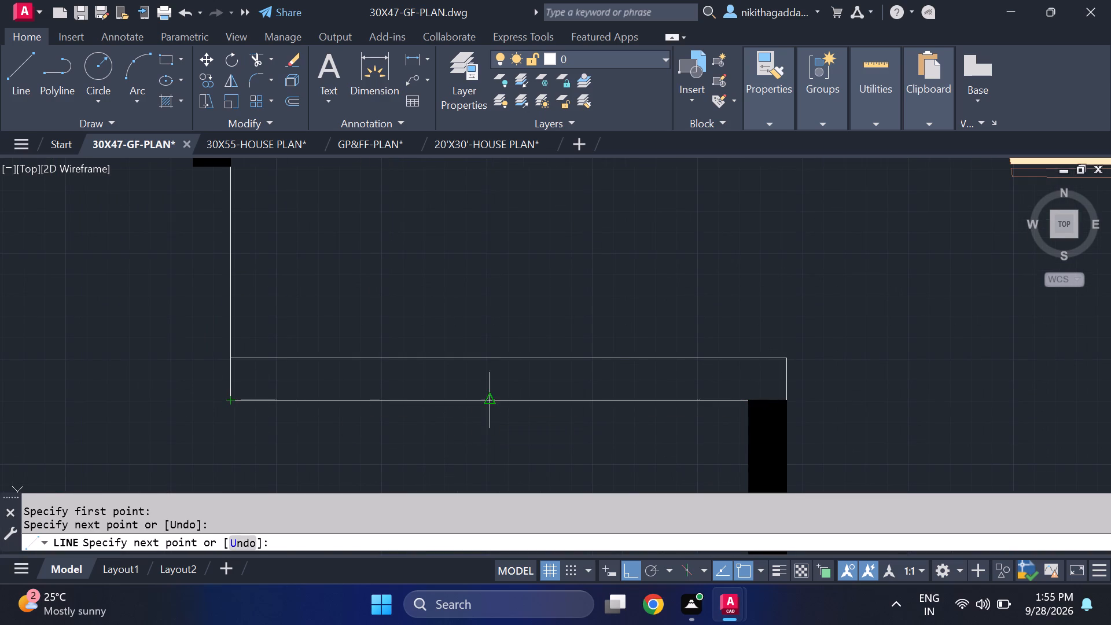
key("Escape")
Change the linetype of the vertical line and both horizontal lines at the kitchen opening to dashed ACAD_ISO02W100.
scroll(485, 392, "down", 4)
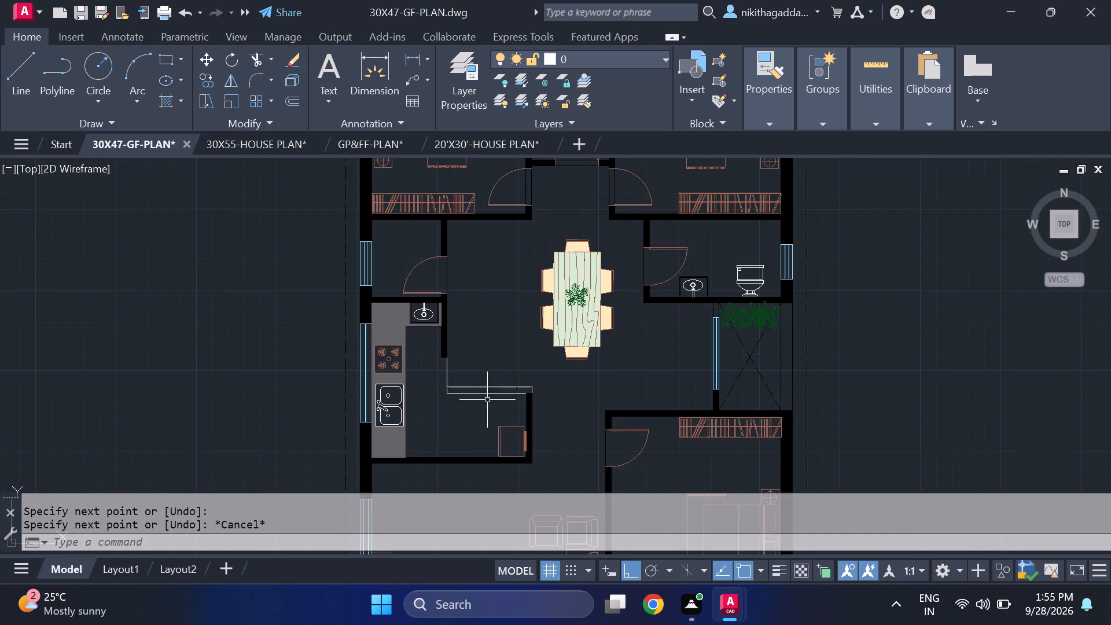
scroll(533, 389, "down", 2)
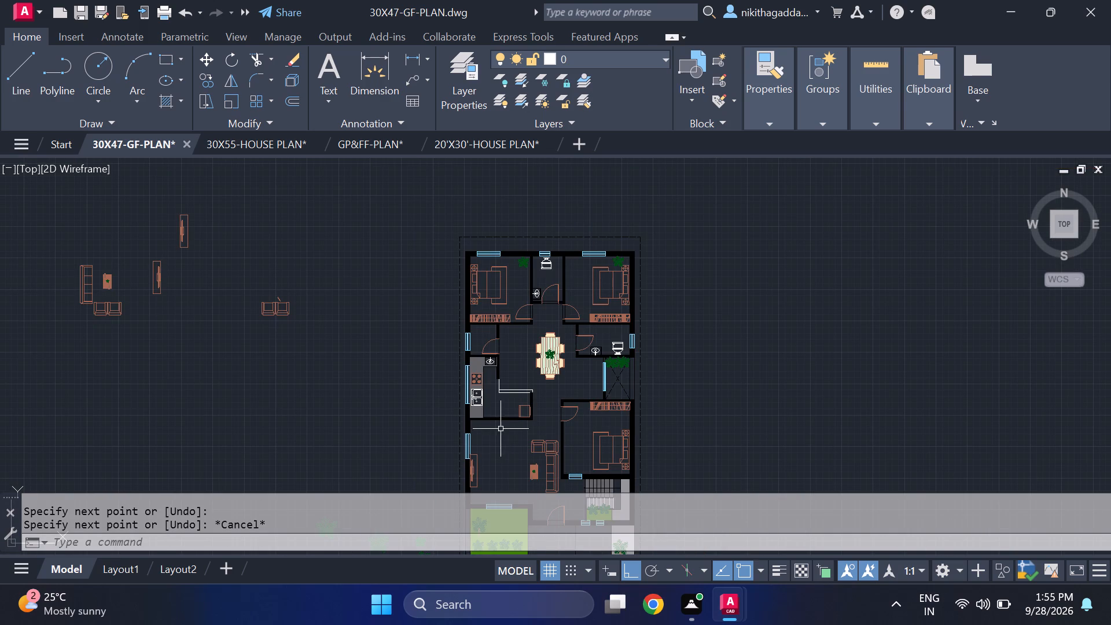
scroll(501, 415, "up", 2)
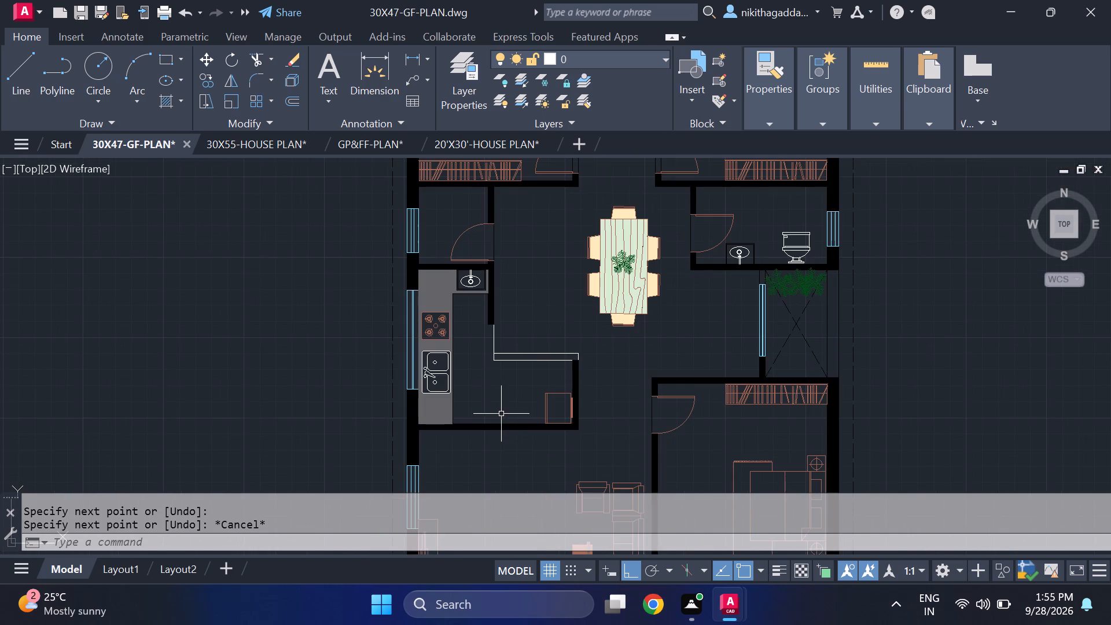
scroll(526, 339, "up", 2)
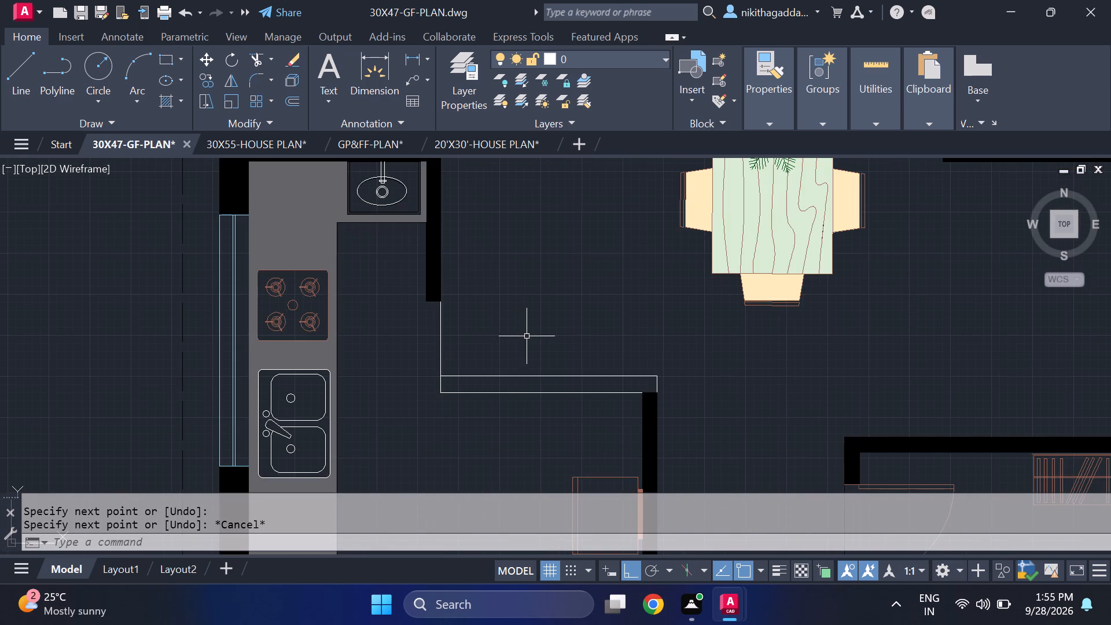
left_click(549, 365)
left_click(435, 434)
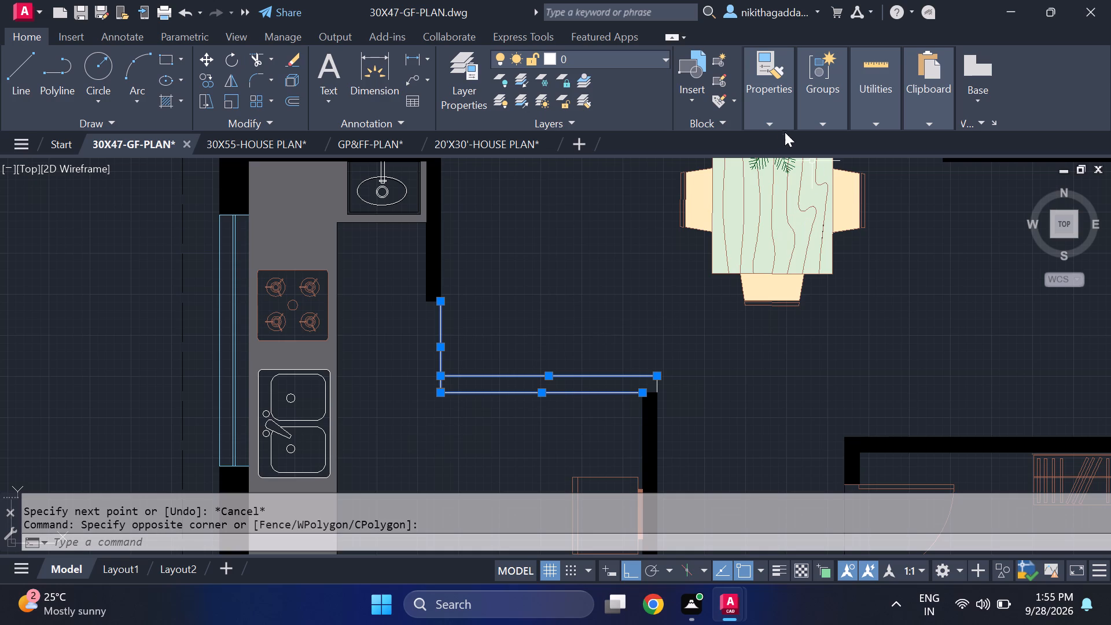
left_click(775, 124)
left_click(939, 183)
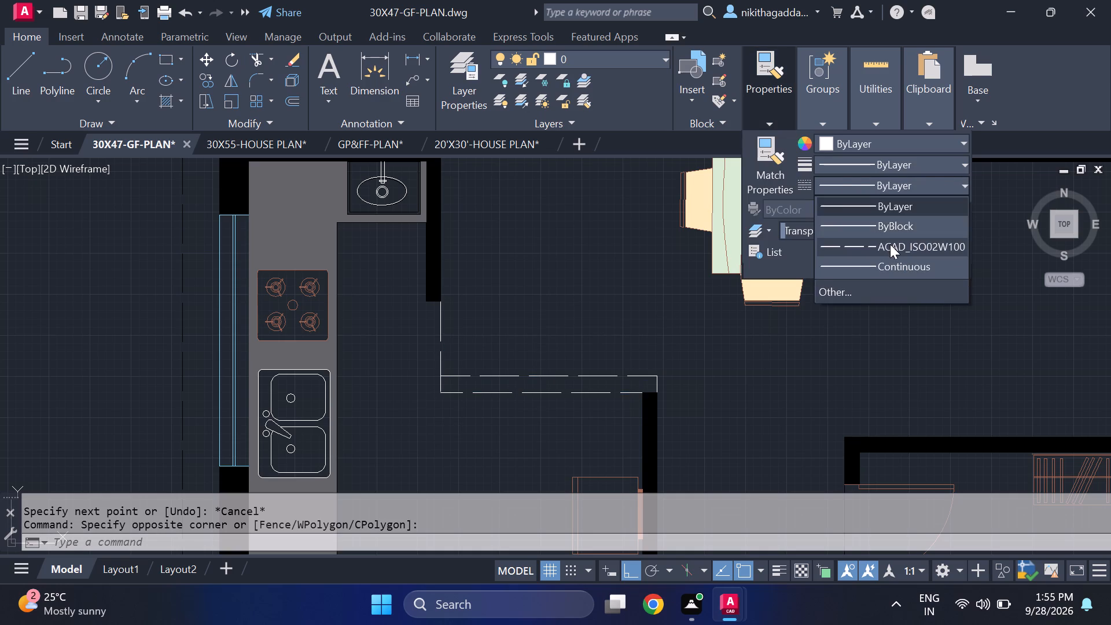
left_click(889, 244)
key("Escape")
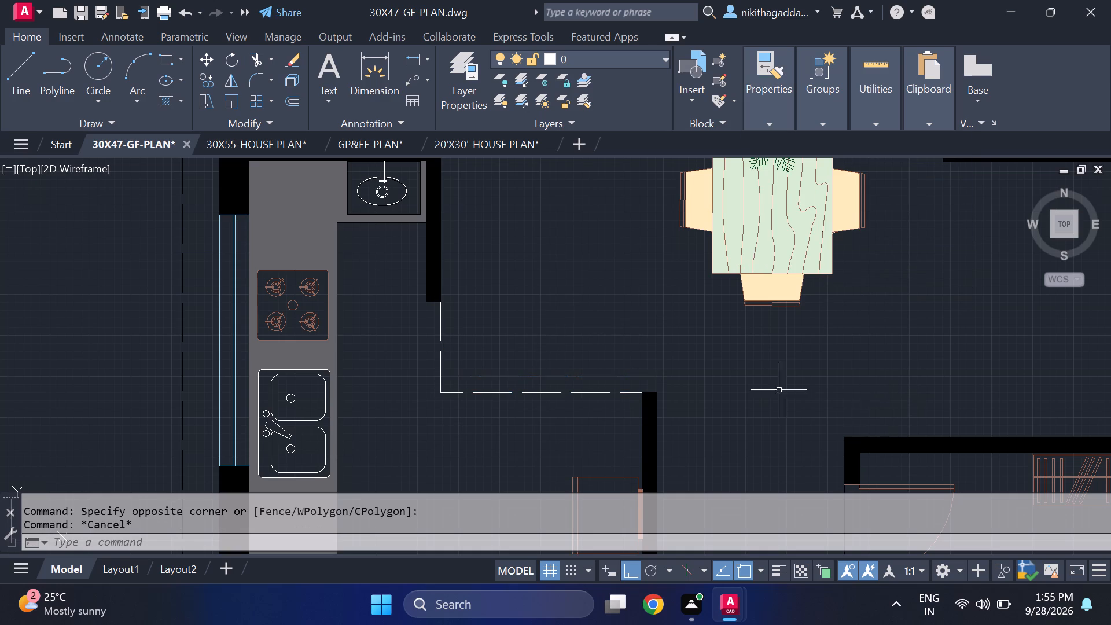
Fill the kitchen floor and the narrow strip between the dashed lines with a solid hatch in cream 254,234,185.
scroll(786, 428, "down", 3)
middle_click_drag(761, 415, 706, 354)
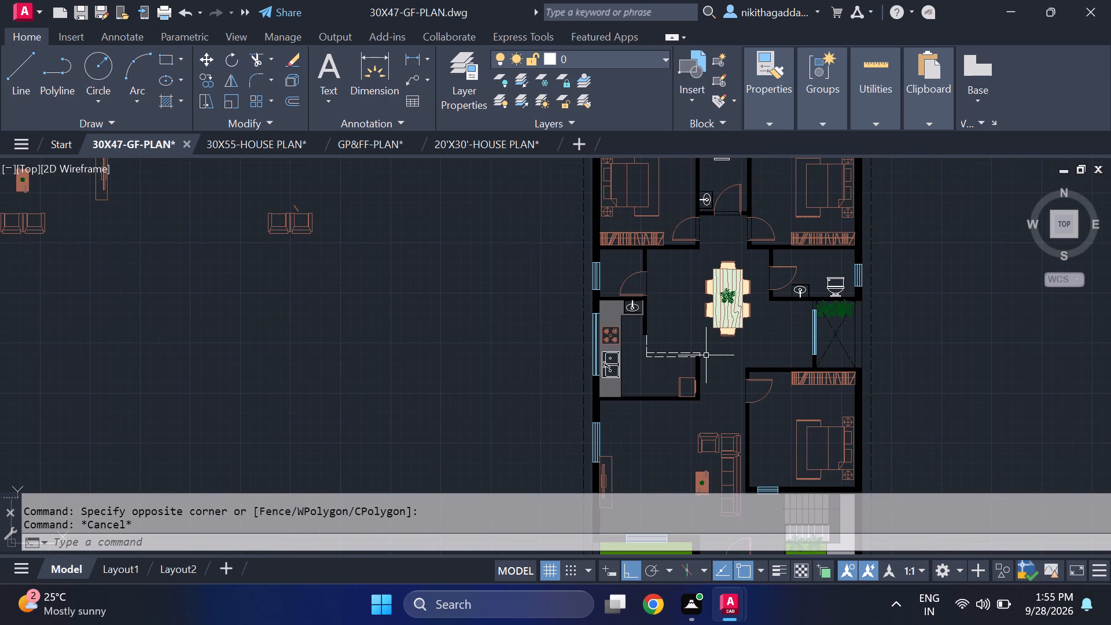
scroll(706, 356, "up", 2)
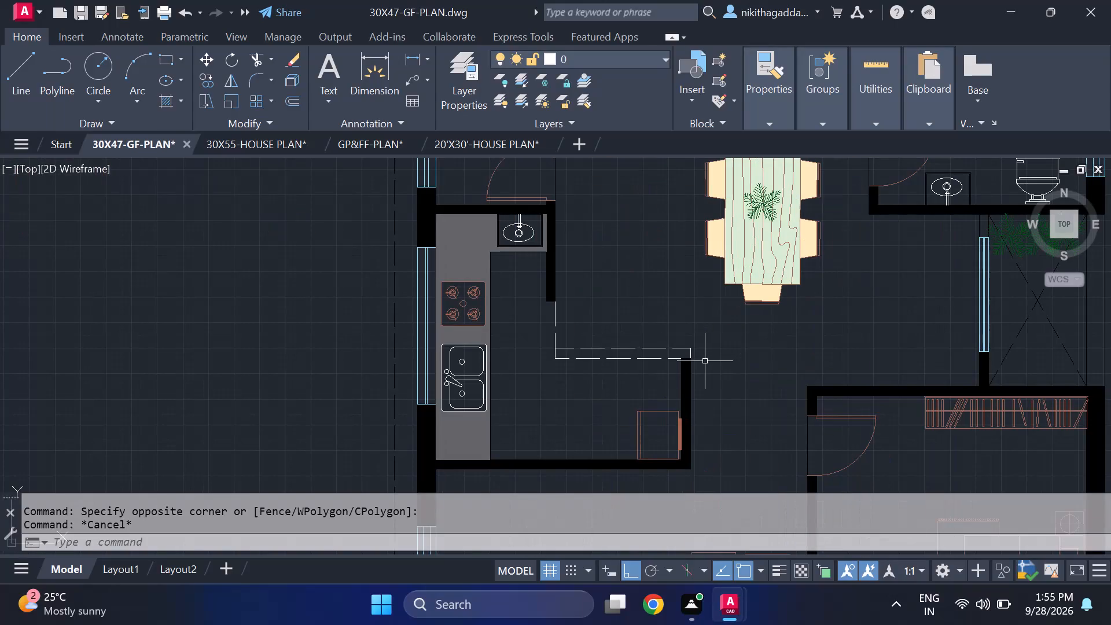
type("hatc")
key("h")
key("Return")
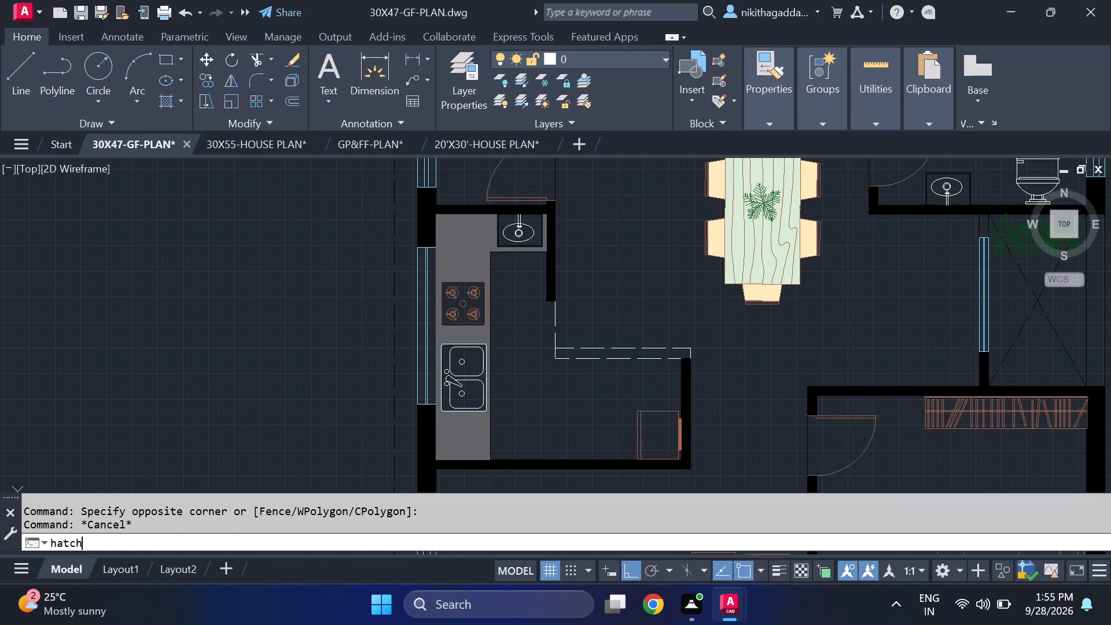
left_click(567, 80)
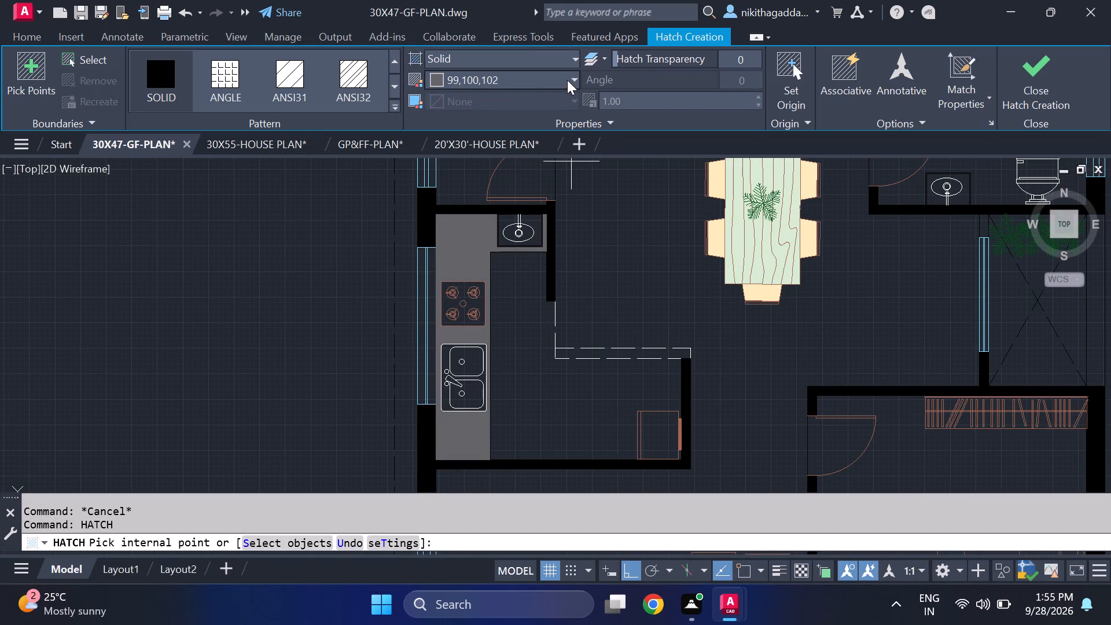
left_click(472, 230)
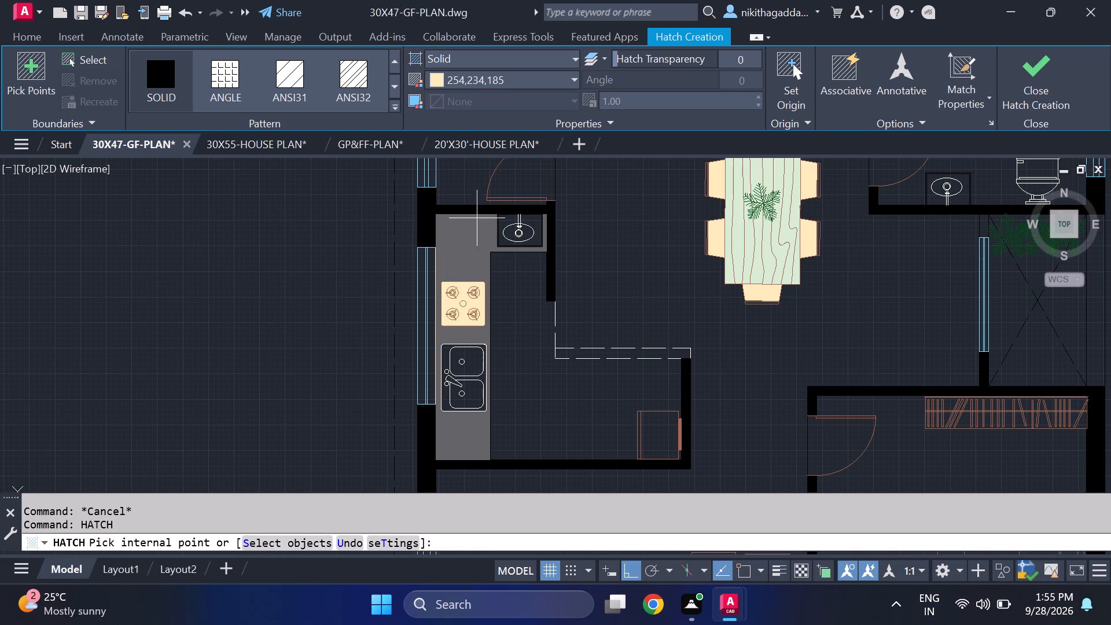
left_click(551, 82)
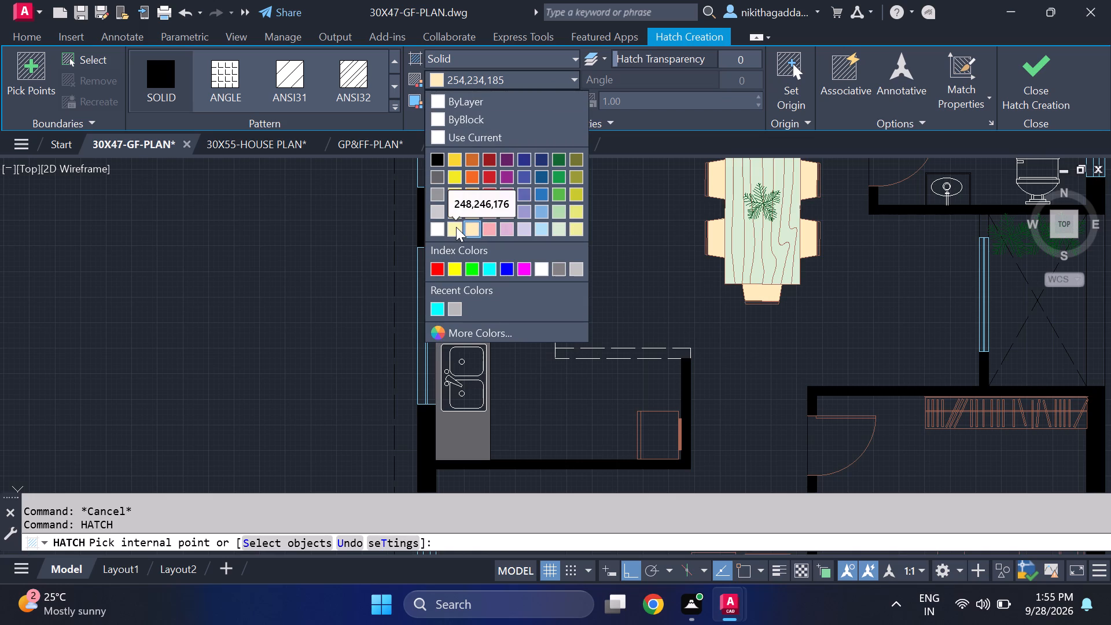
left_click(456, 227)
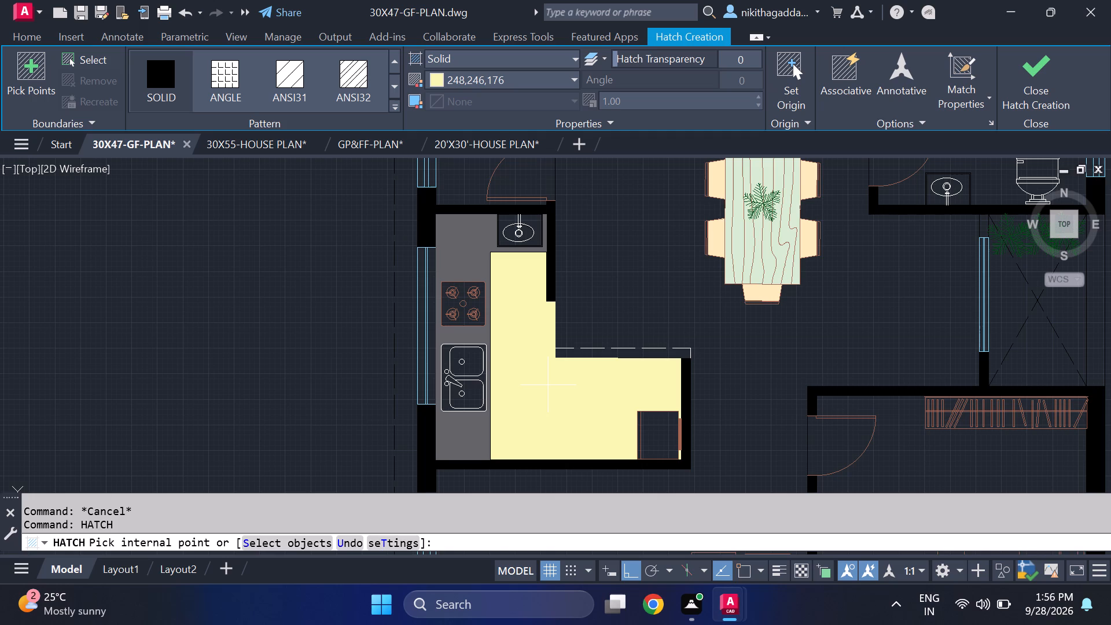
left_click(529, 83)
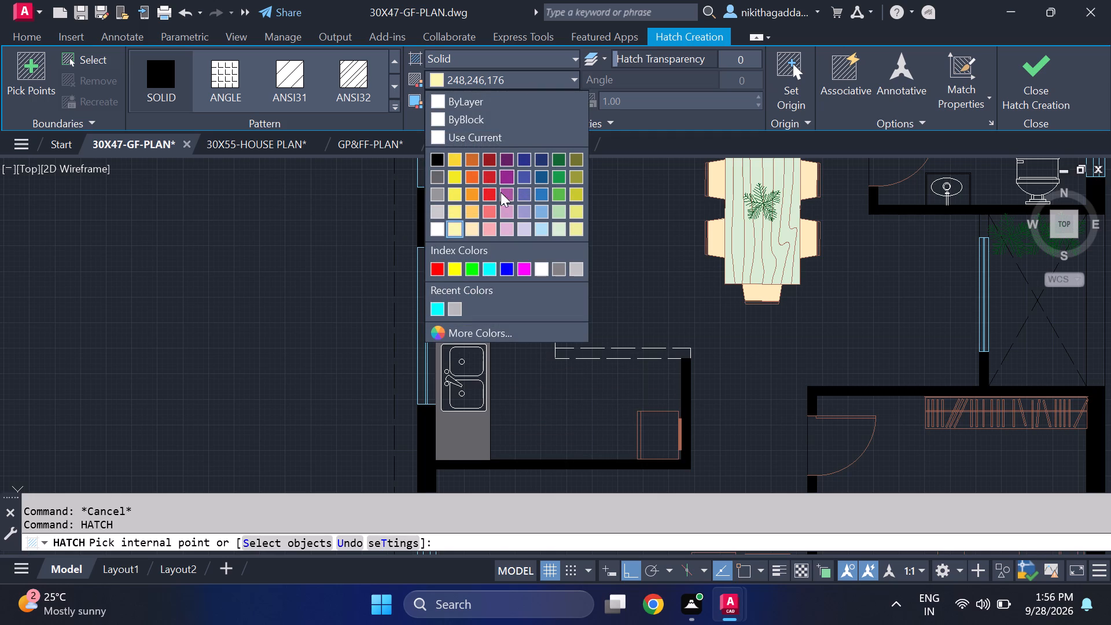
left_click(558, 237)
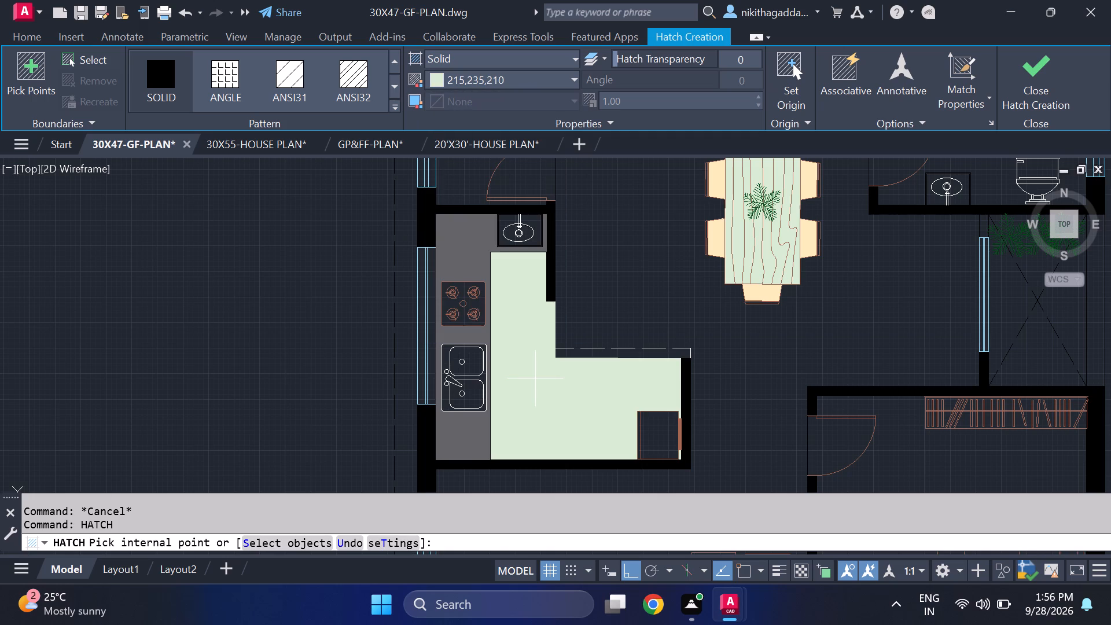
left_click(569, 77)
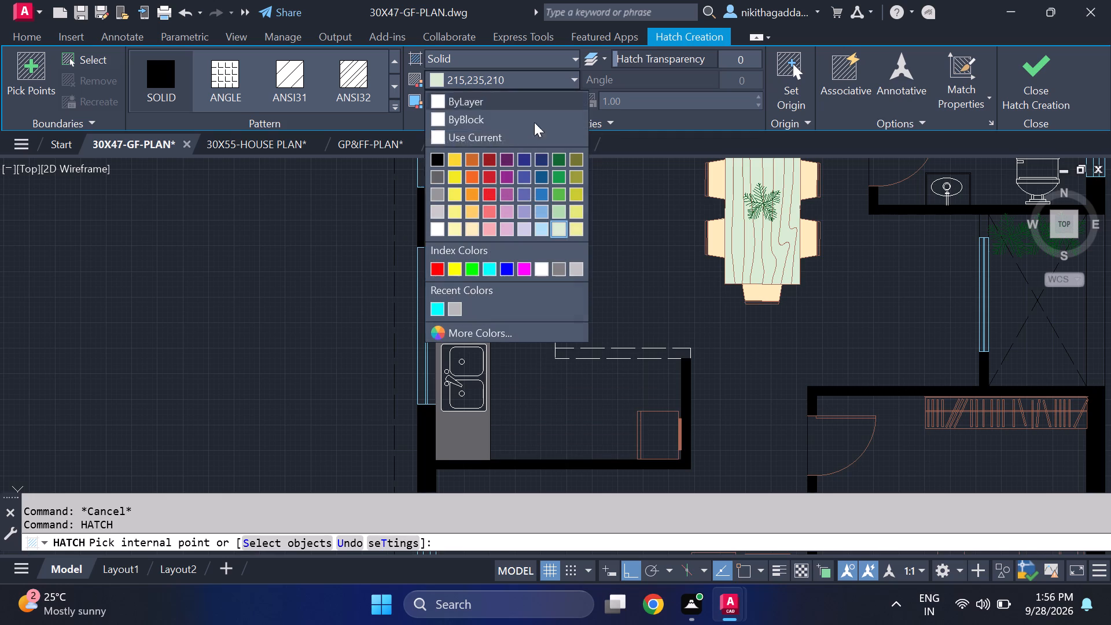
left_click(469, 230)
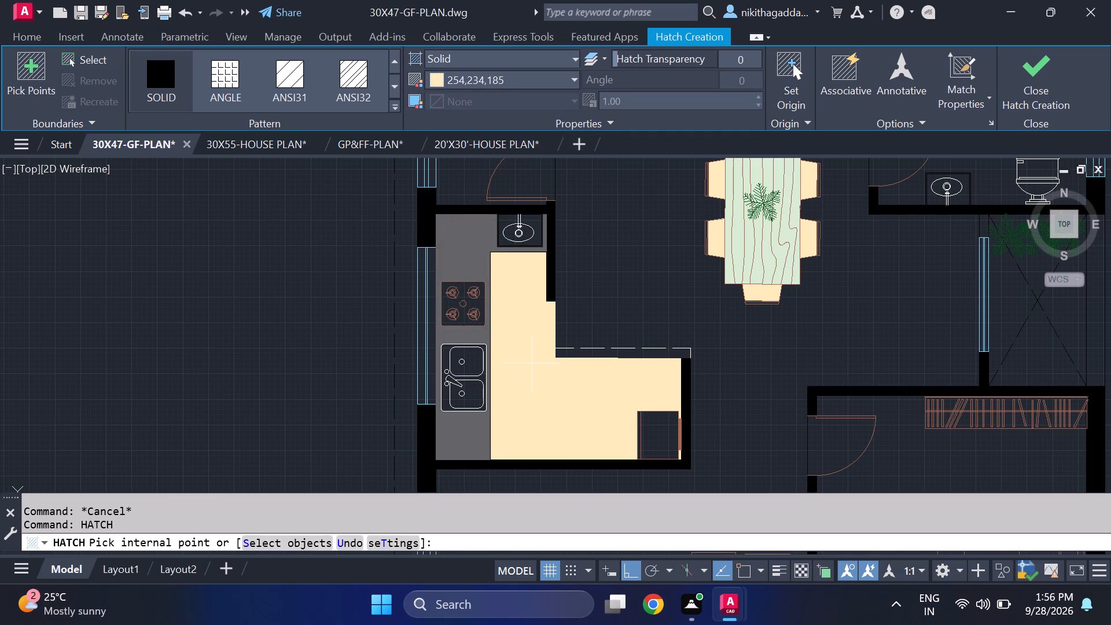
left_click(531, 362)
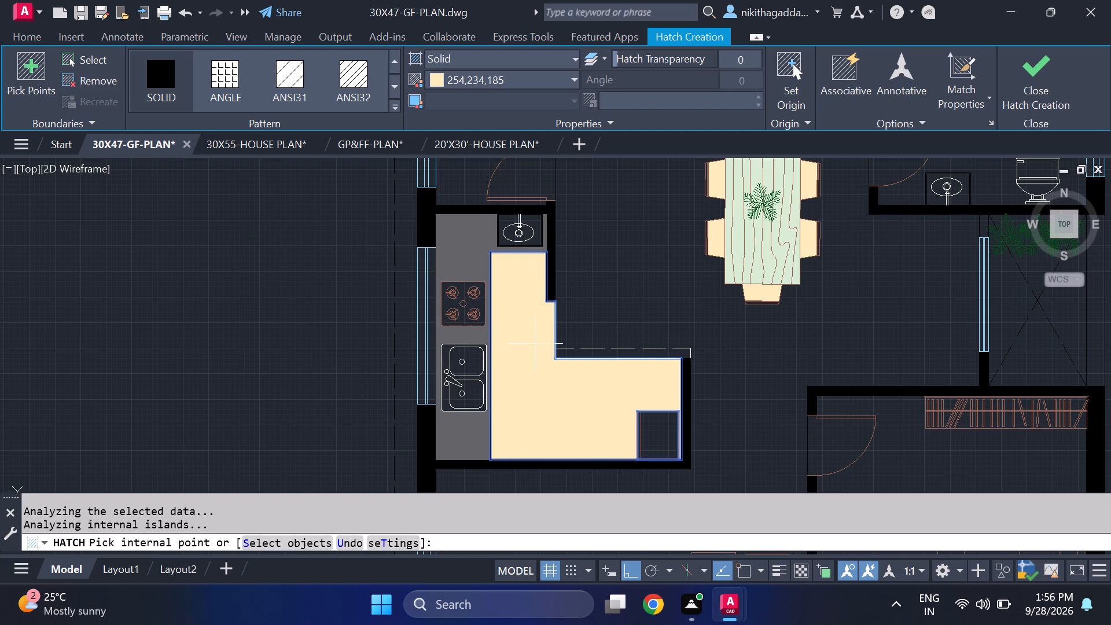
left_click(604, 356)
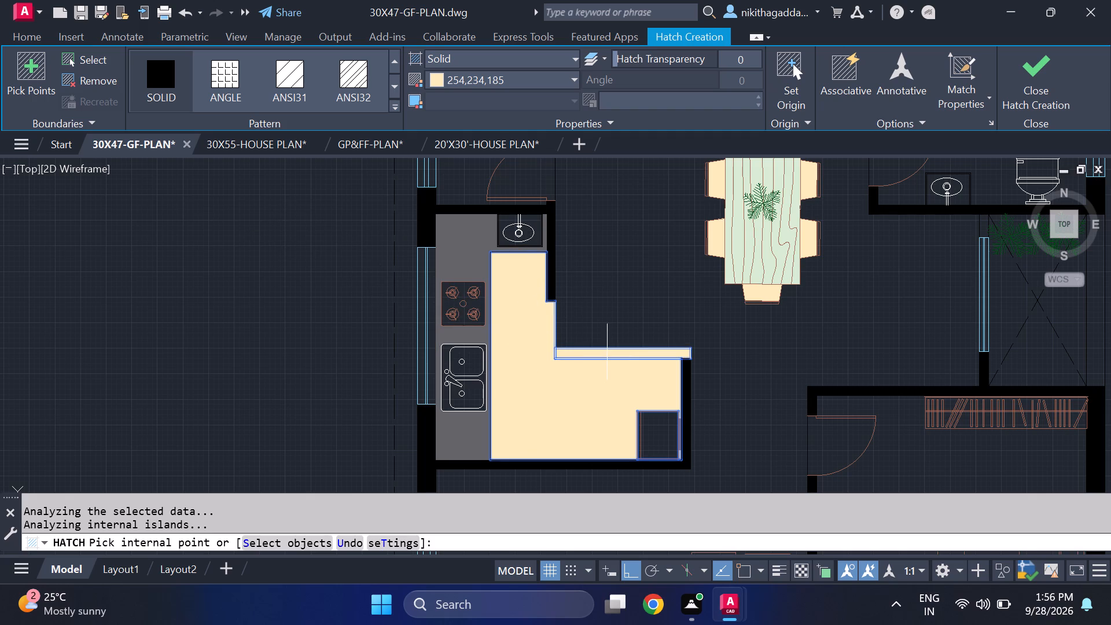
left_click(1031, 86)
Fill the floor of the toilet beside the dining area, including its door-swing area, with a solid hatch in grey colour 8.
scroll(648, 385, "down", 2)
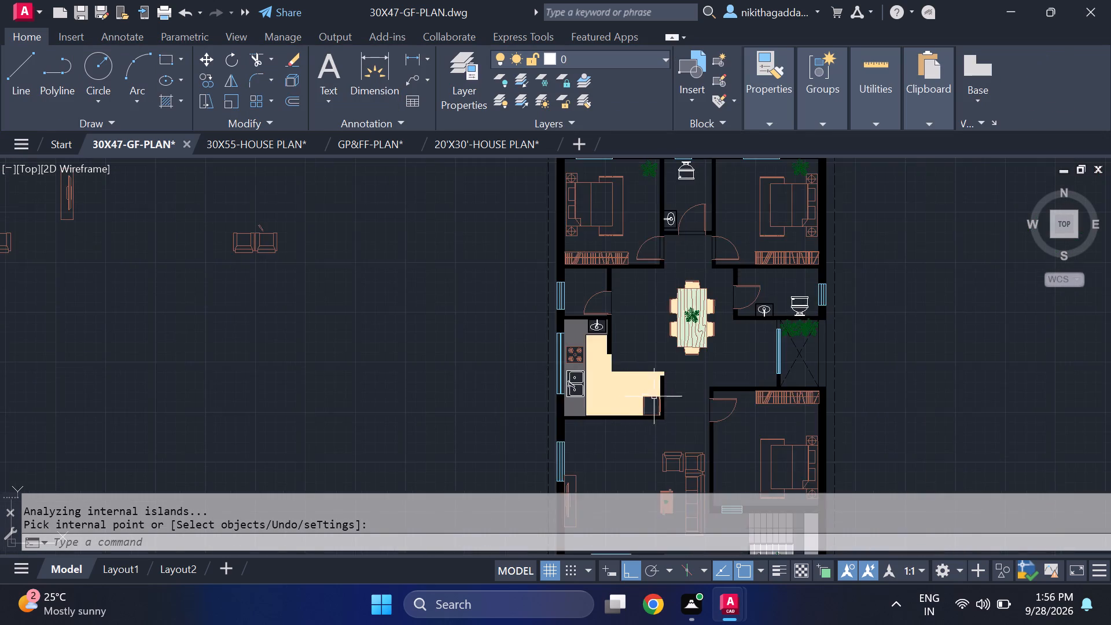
scroll(663, 394, "down", 1)
scroll(648, 386, "up", 2)
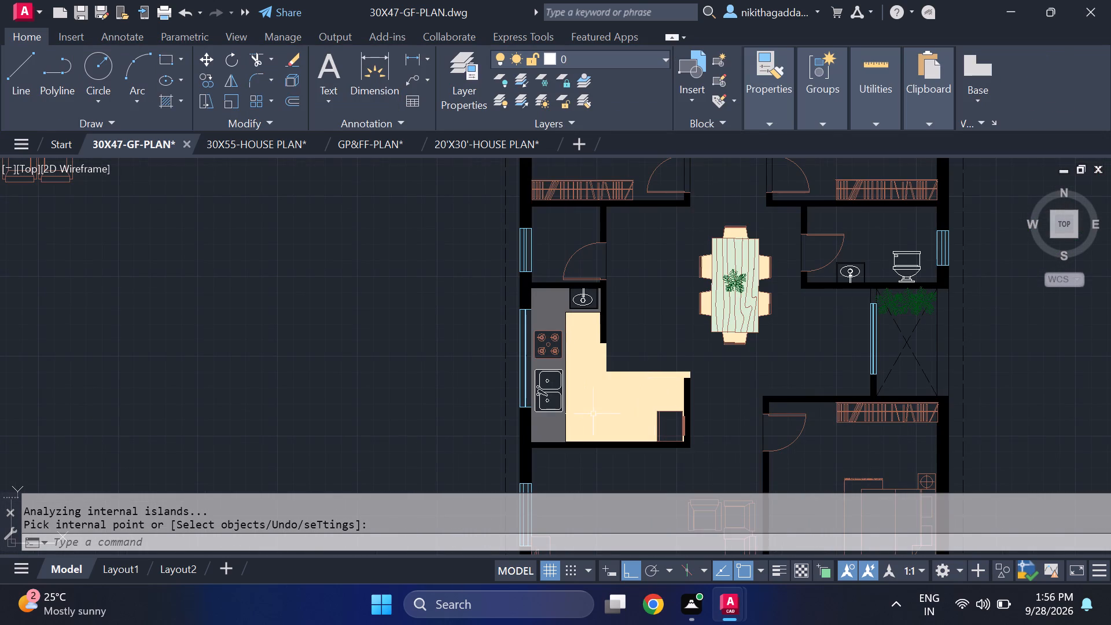
scroll(616, 402, "up", 1)
middle_click_drag(616, 402, 569, 363)
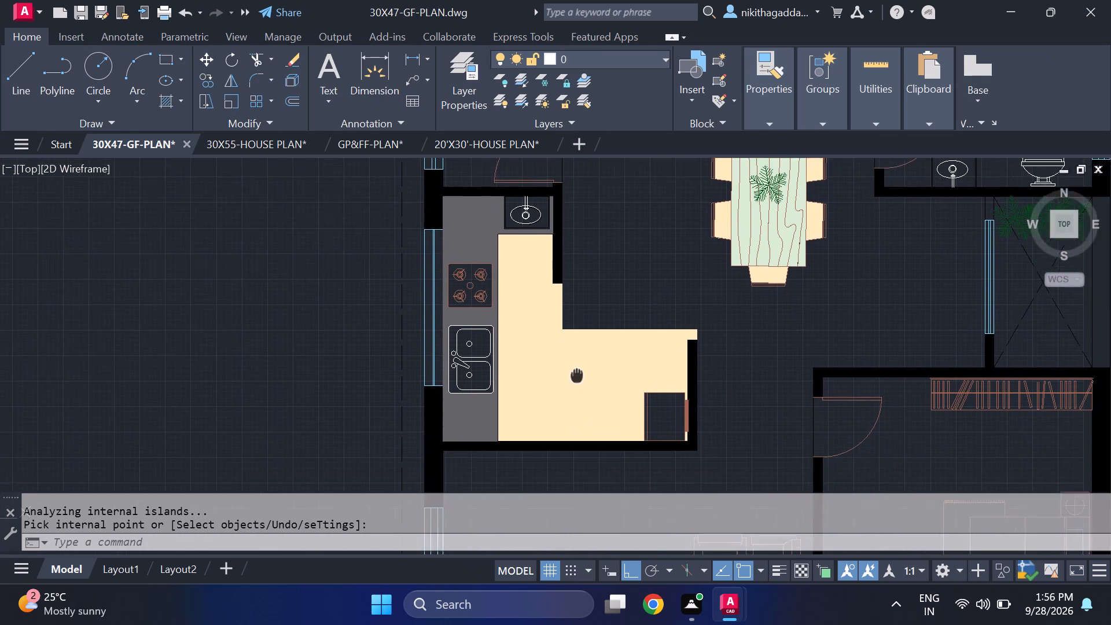
middle_click_drag(569, 363, 560, 354)
scroll(700, 389, "down", 3)
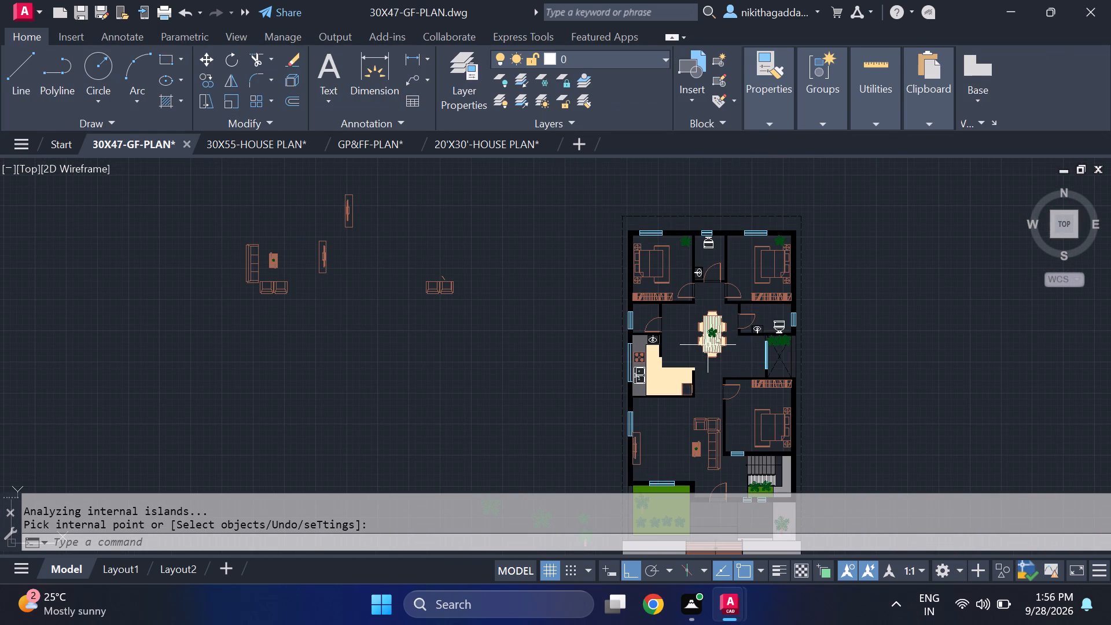
scroll(705, 347, "up", 1)
middle_click_drag(652, 330, 494, 370)
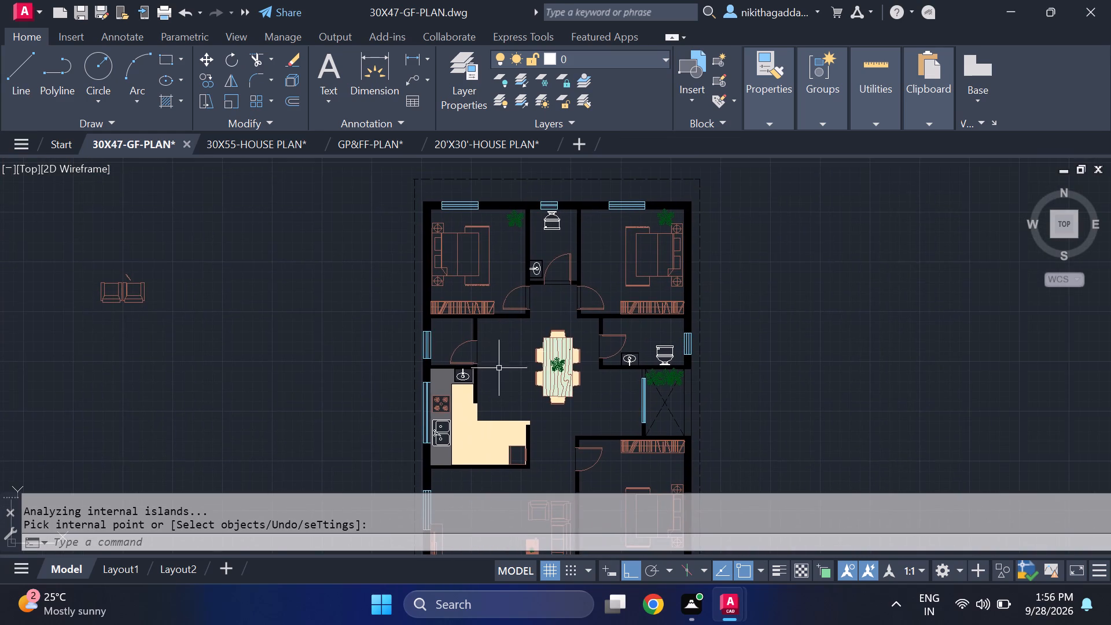
scroll(686, 331, "up", 2)
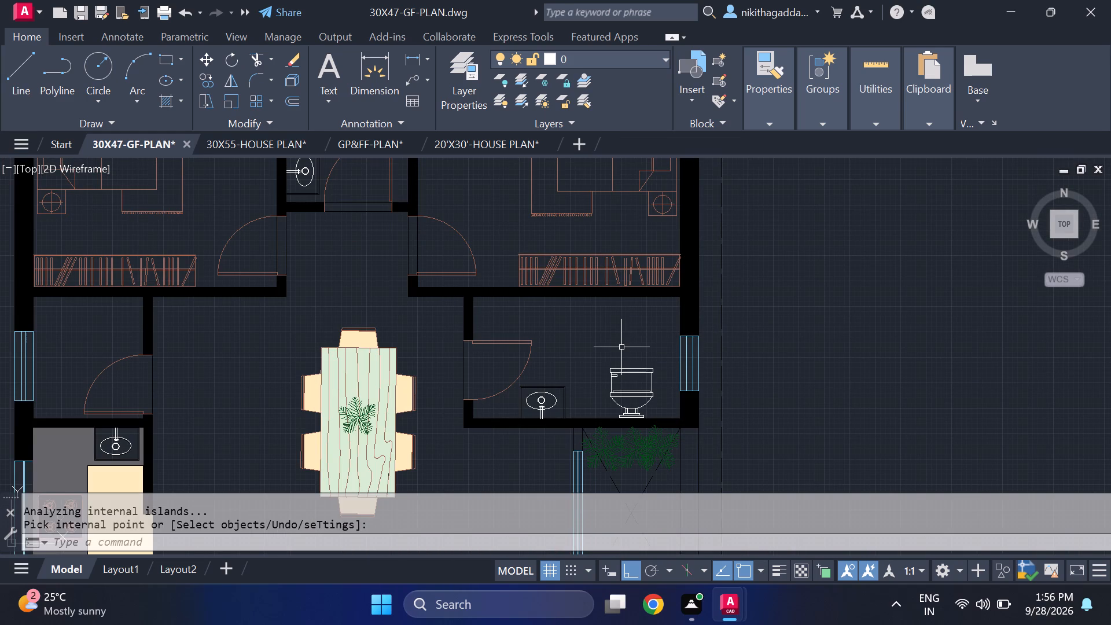
key("g")
key("Delete")
key("Escape")
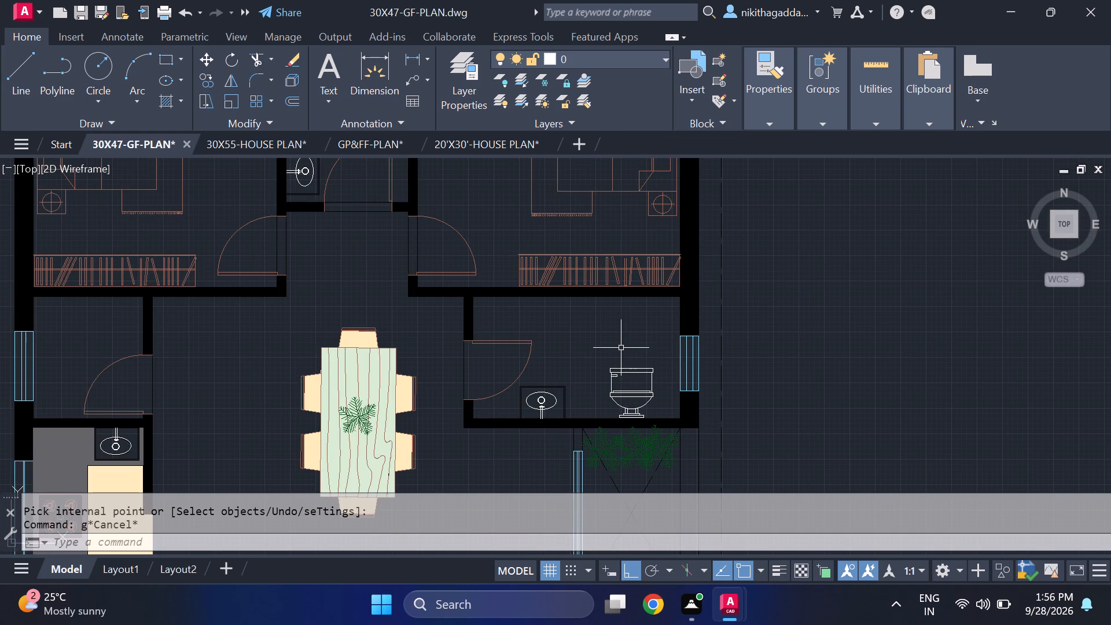
type("hatch")
key("Return")
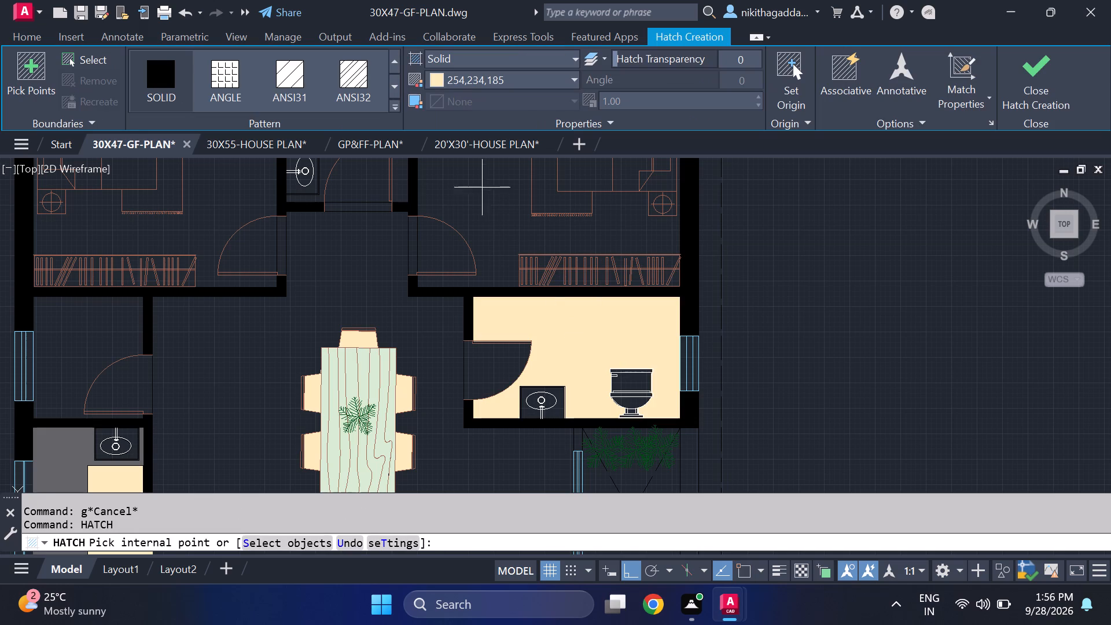
left_click(529, 75)
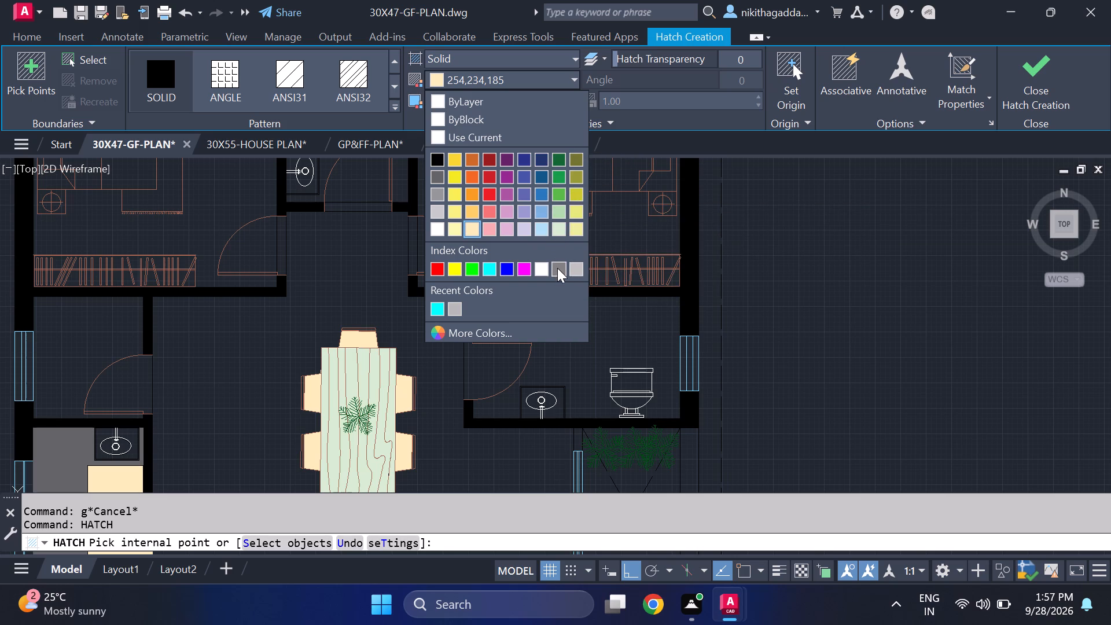
left_click(557, 267)
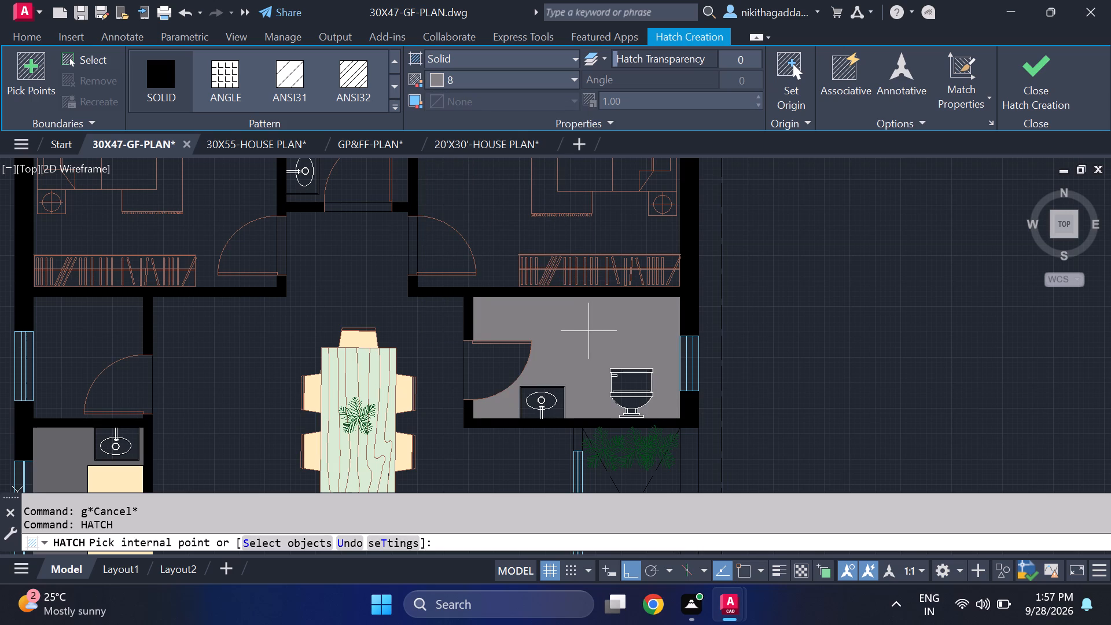
left_click(588, 331)
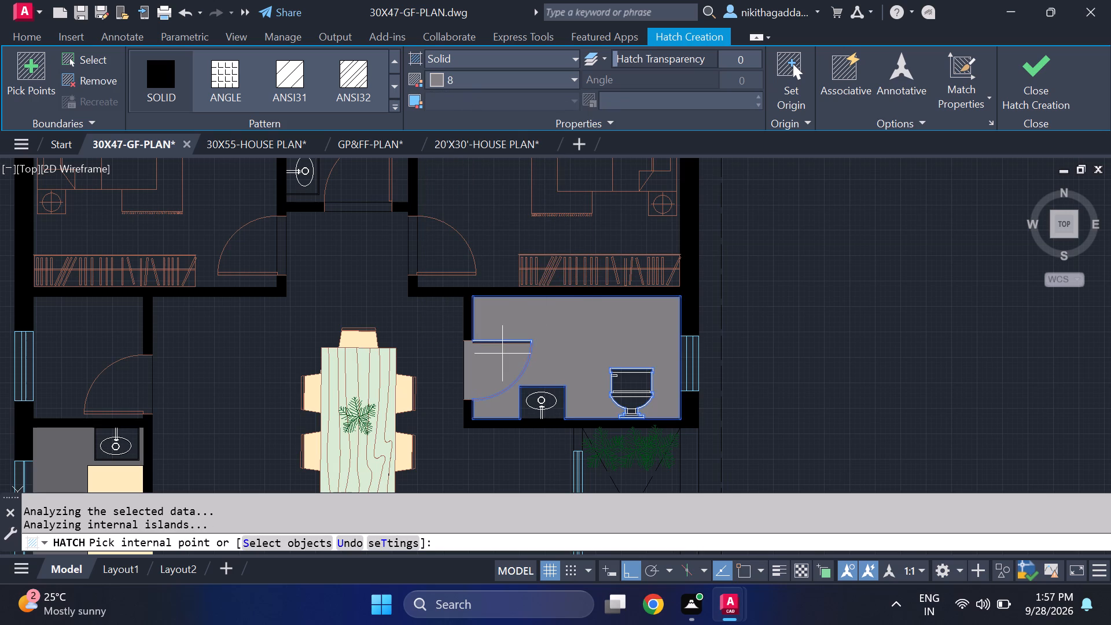
left_click(502, 354)
Extend the grey colour 8 solid hatch to the toilet between the two upper bedrooms, including its door swing and threshold.
scroll(511, 273, "down", 3)
middle_click_drag(502, 256, 520, 284)
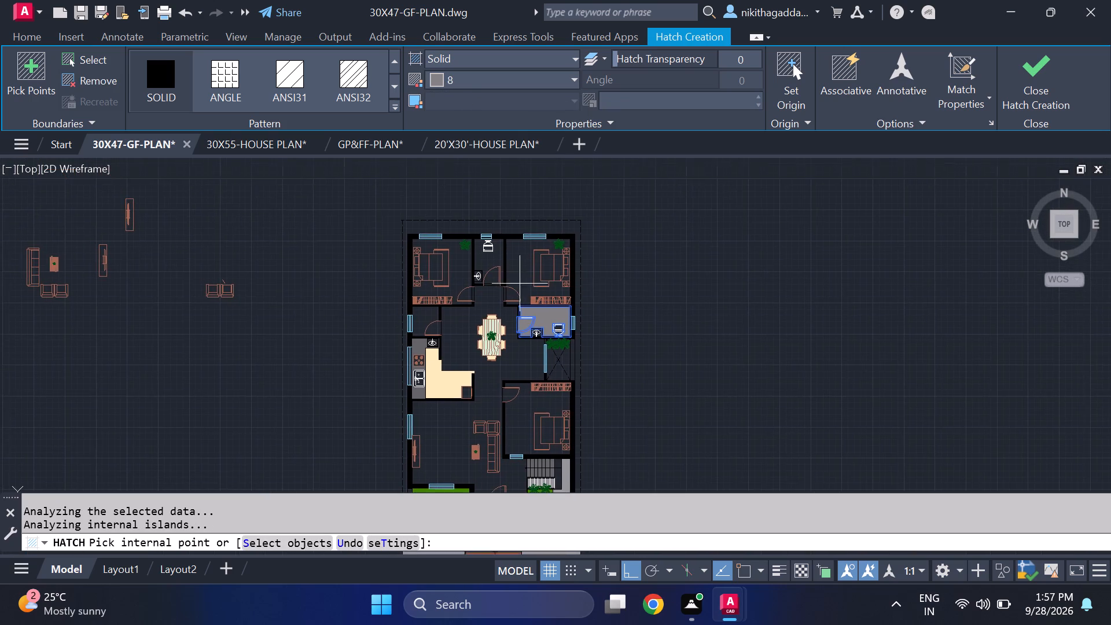
scroll(490, 263, "up", 2)
left_click(489, 253)
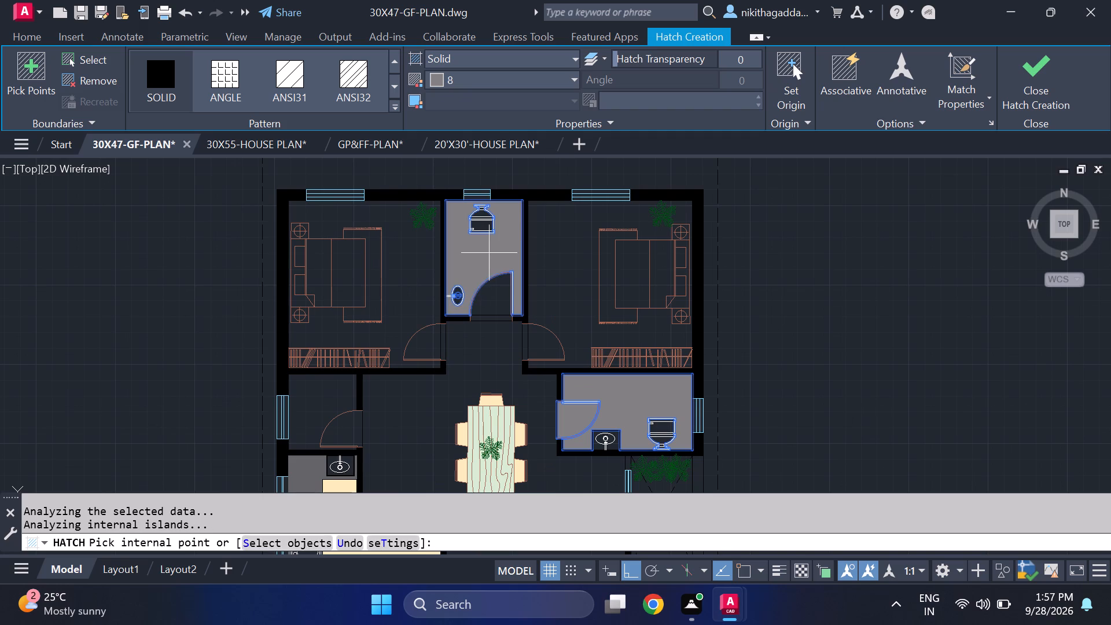
left_click(488, 297)
left_click(498, 318)
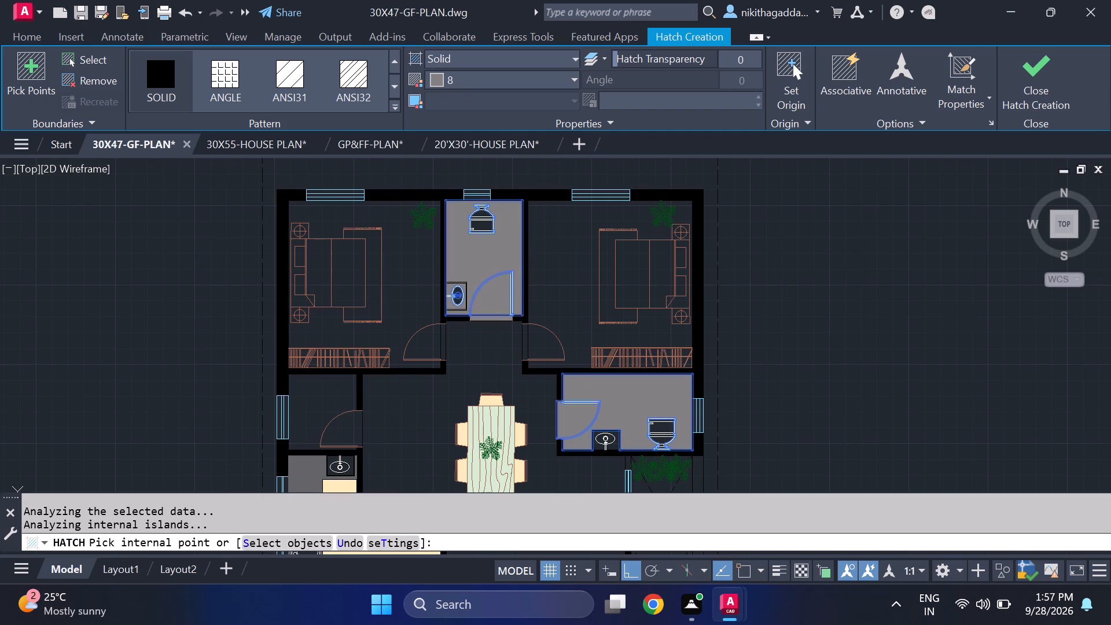
left_click(1041, 90)
Fill the floors of the two upper bedrooms, including the door-swing area, with a solid hatch in cream 254,234,185.
scroll(774, 301, "down", 2)
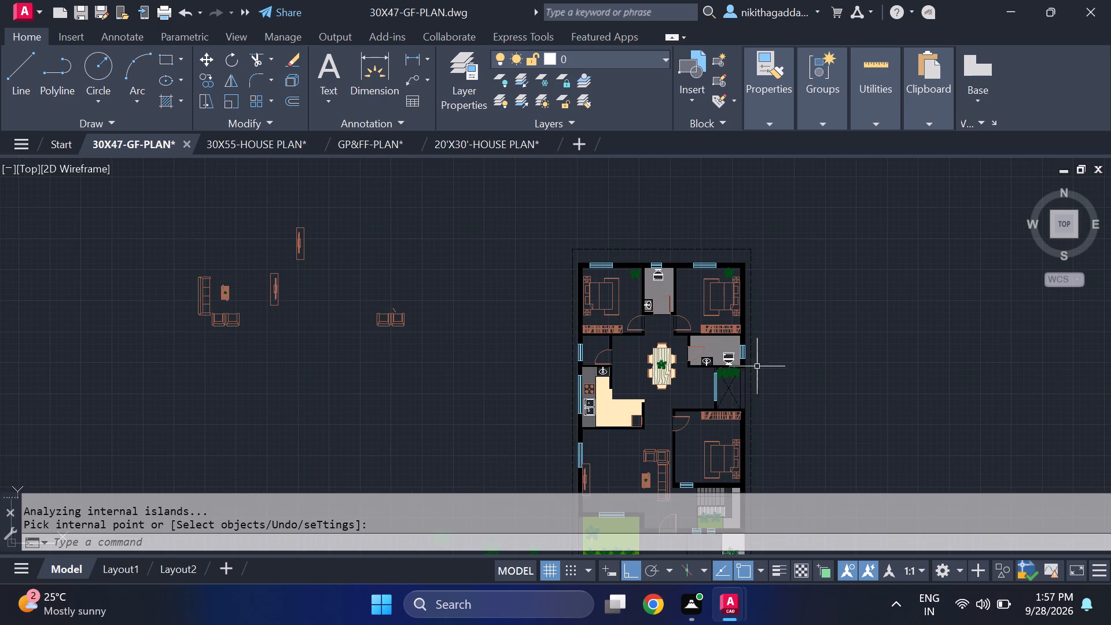
middle_click_drag(772, 407, 771, 400)
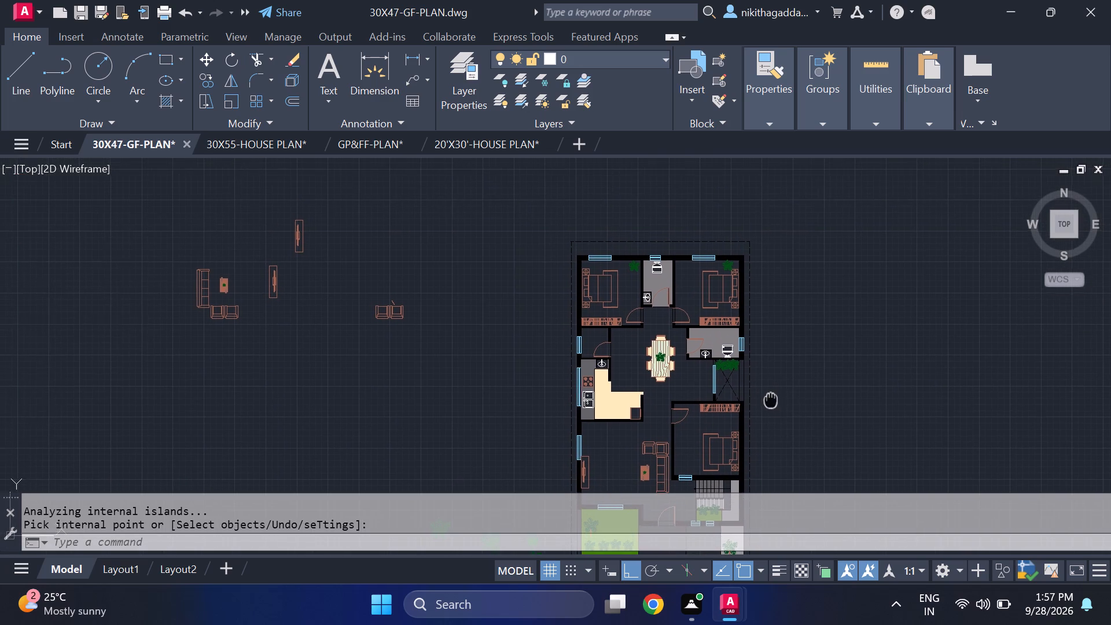
middle_click_drag(771, 400, 769, 400)
scroll(731, 351, "up", 1)
scroll(811, 292, "up", 1)
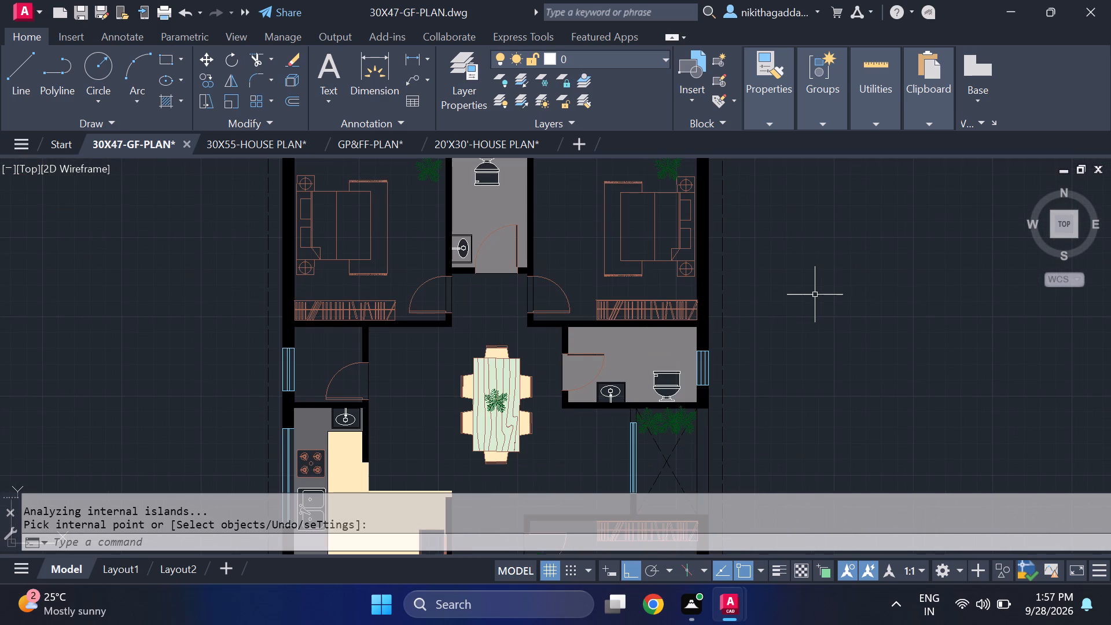
type("hatch")
key("Return")
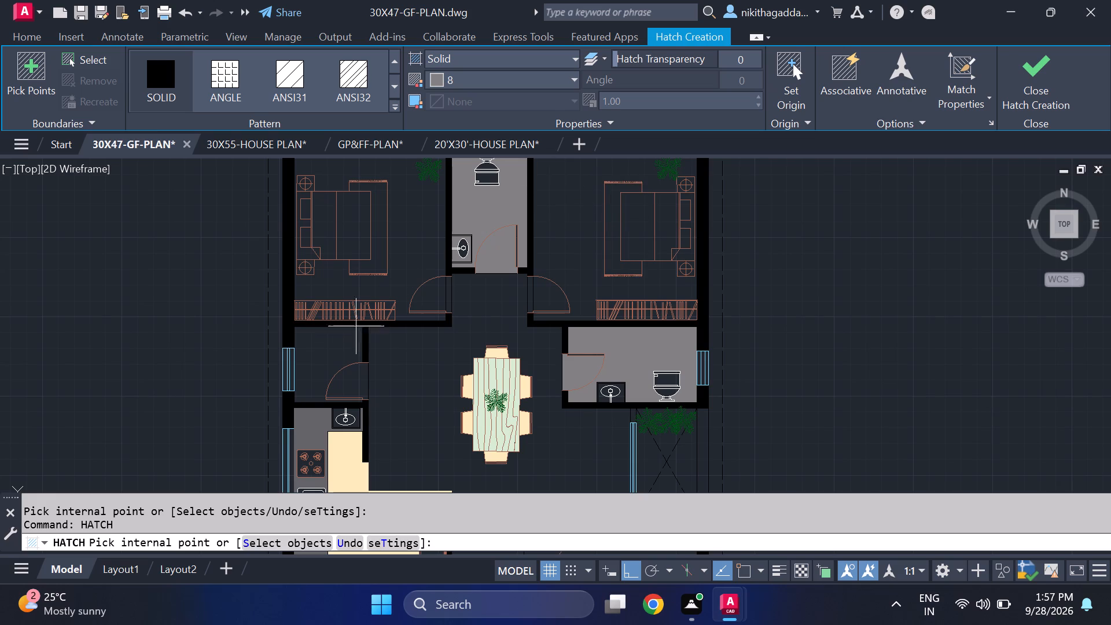
left_click(552, 83)
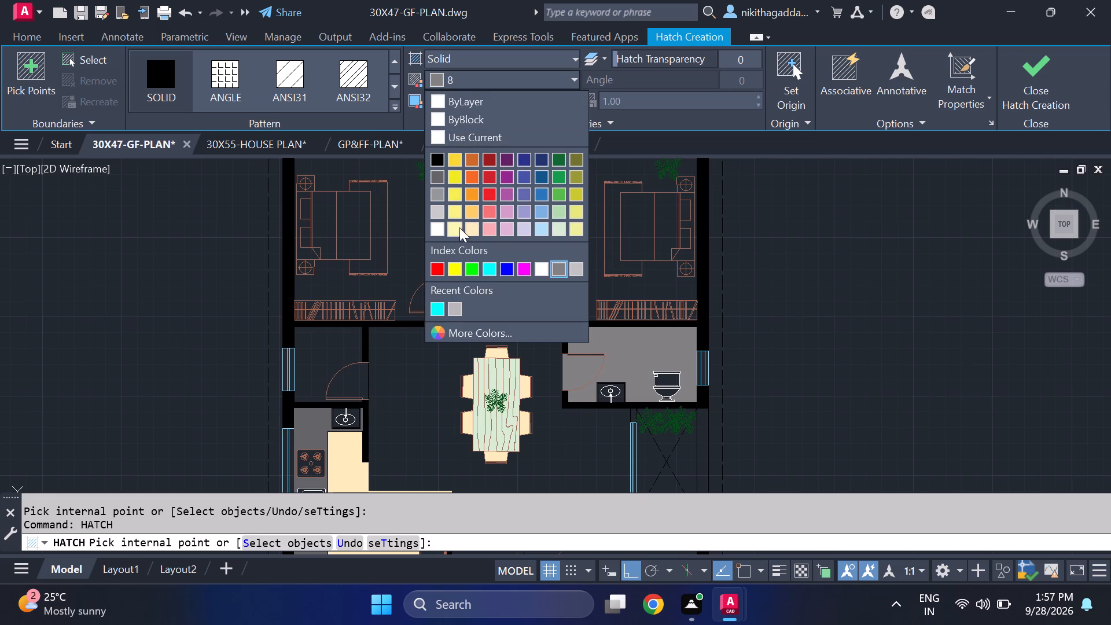
left_click(470, 228)
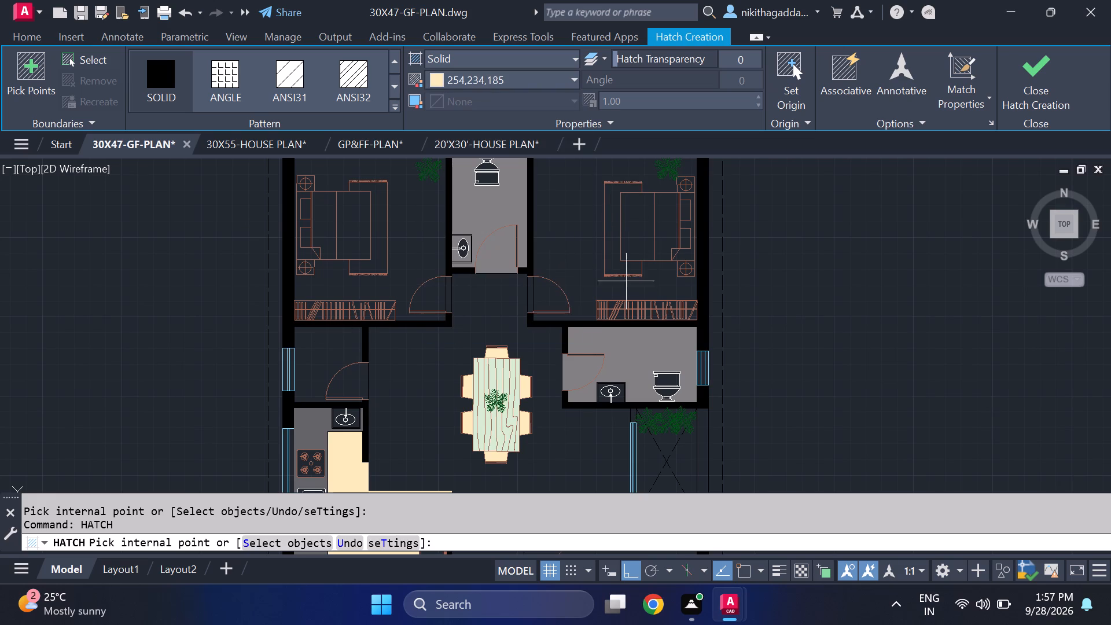
left_click(578, 248)
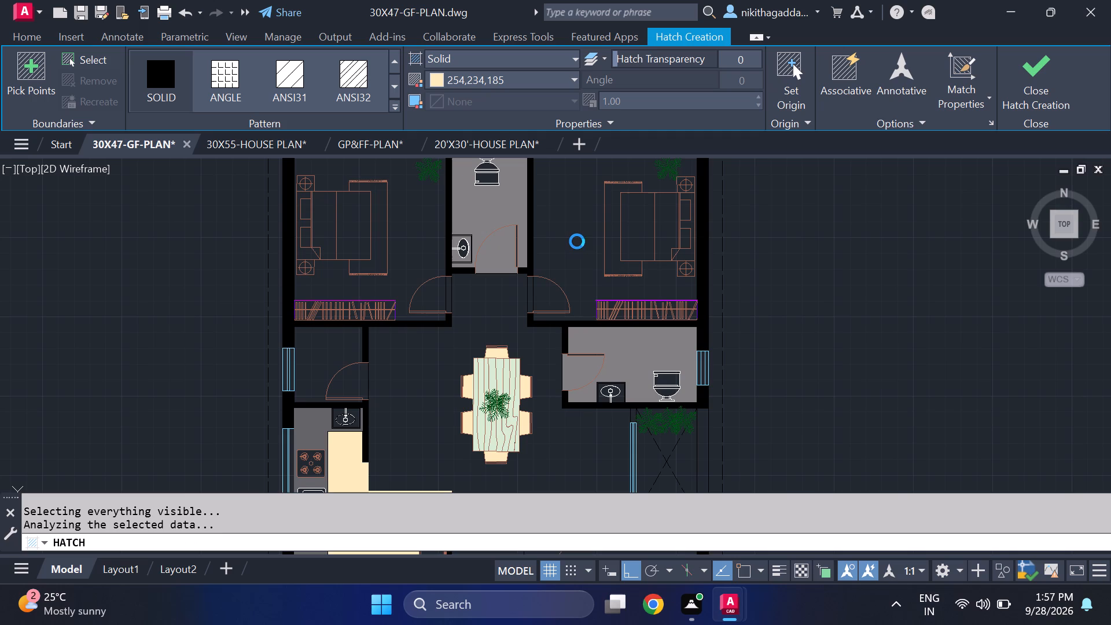
scroll(577, 237, "down", 1)
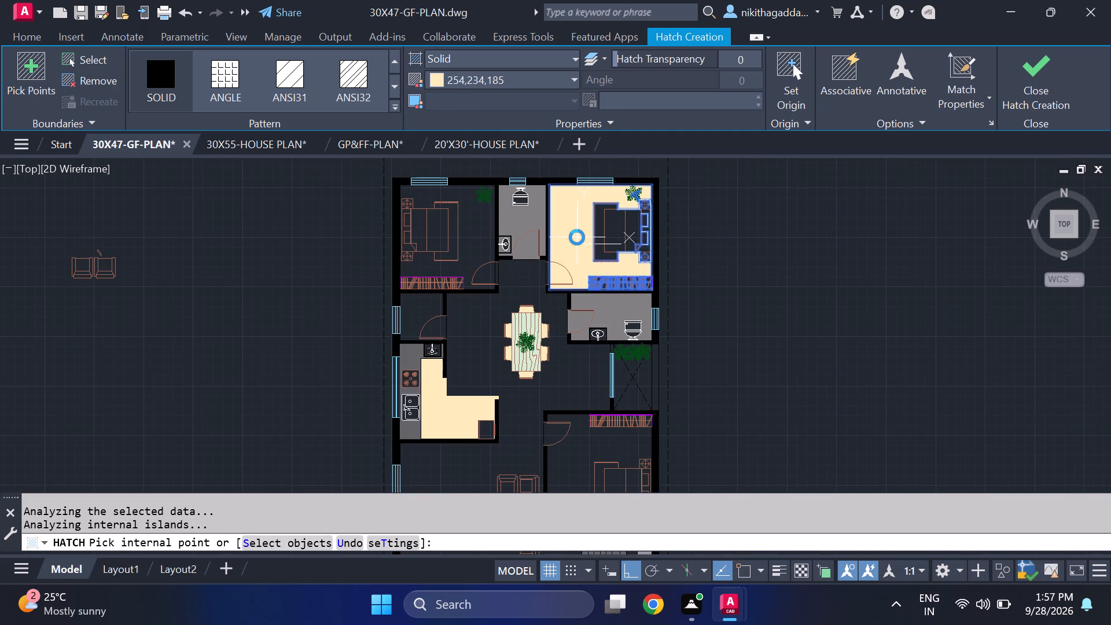
left_click(429, 266)
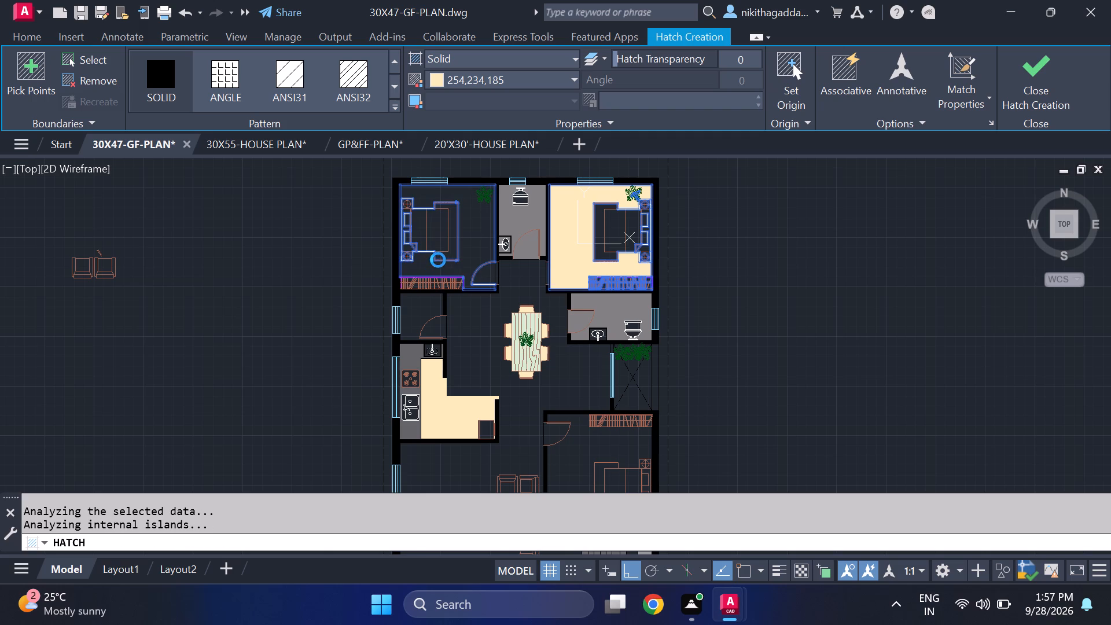
left_click(481, 271)
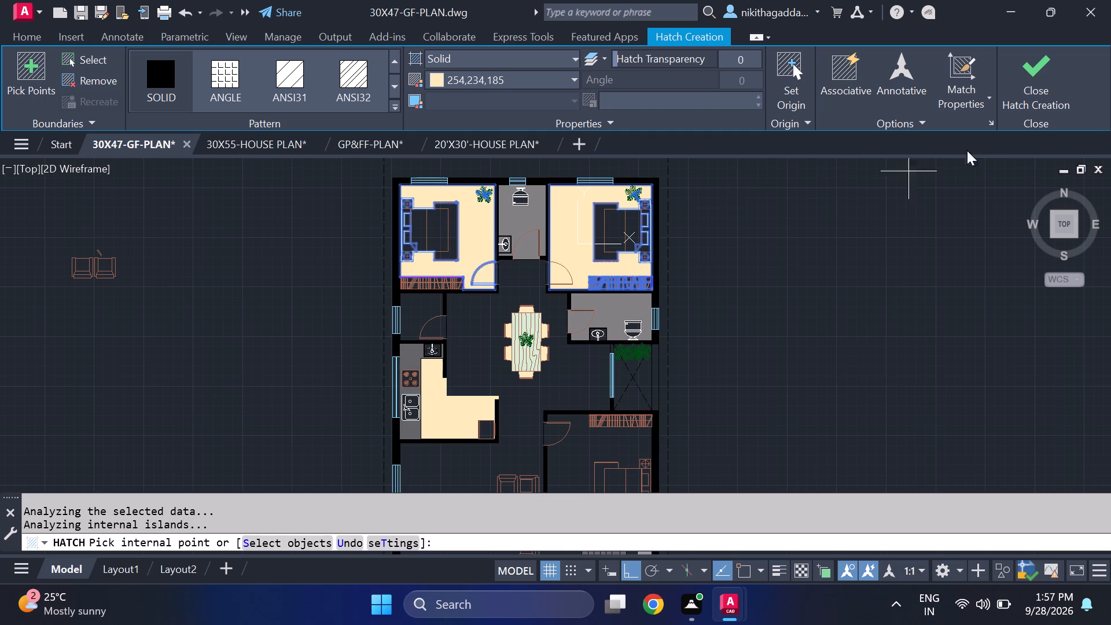
left_click(1033, 90)
Fill the floor and door-swing area of the bedroom above the staircase with a solid hatch in cream 254,234,185.
scroll(763, 283, "down", 1)
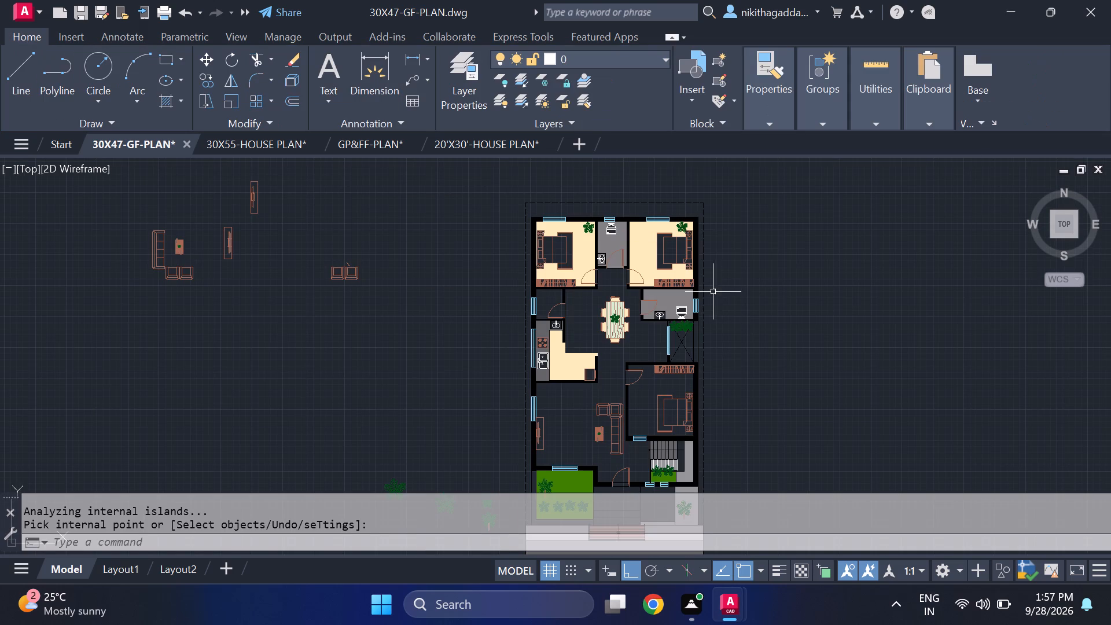
middle_click_drag(679, 337, 649, 289)
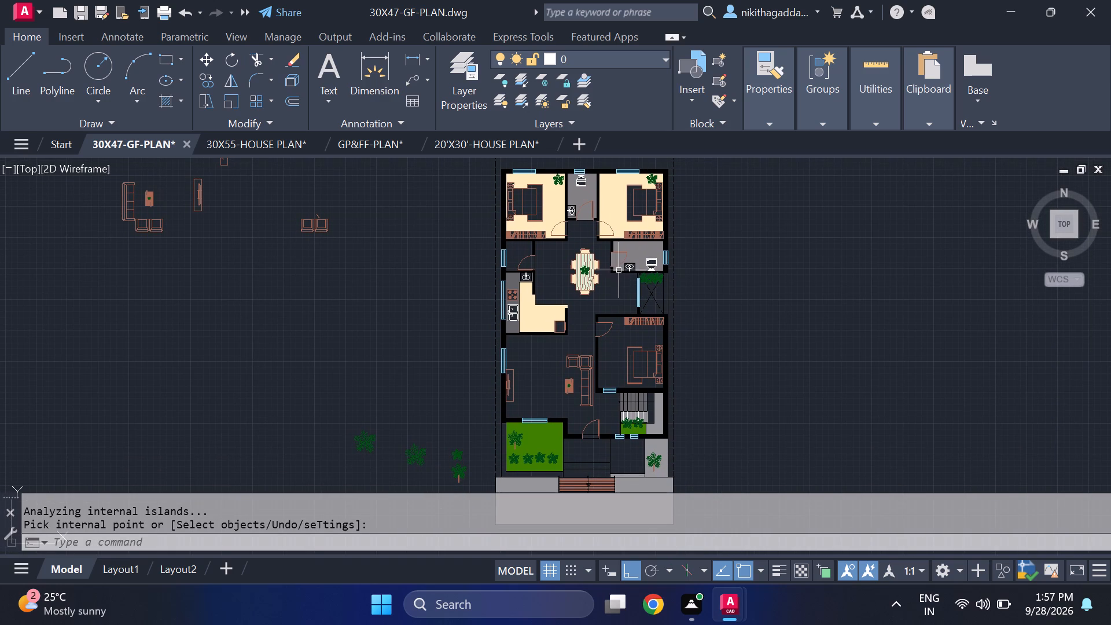
scroll(566, 273, "up", 1)
middle_click_drag(611, 311, 608, 271)
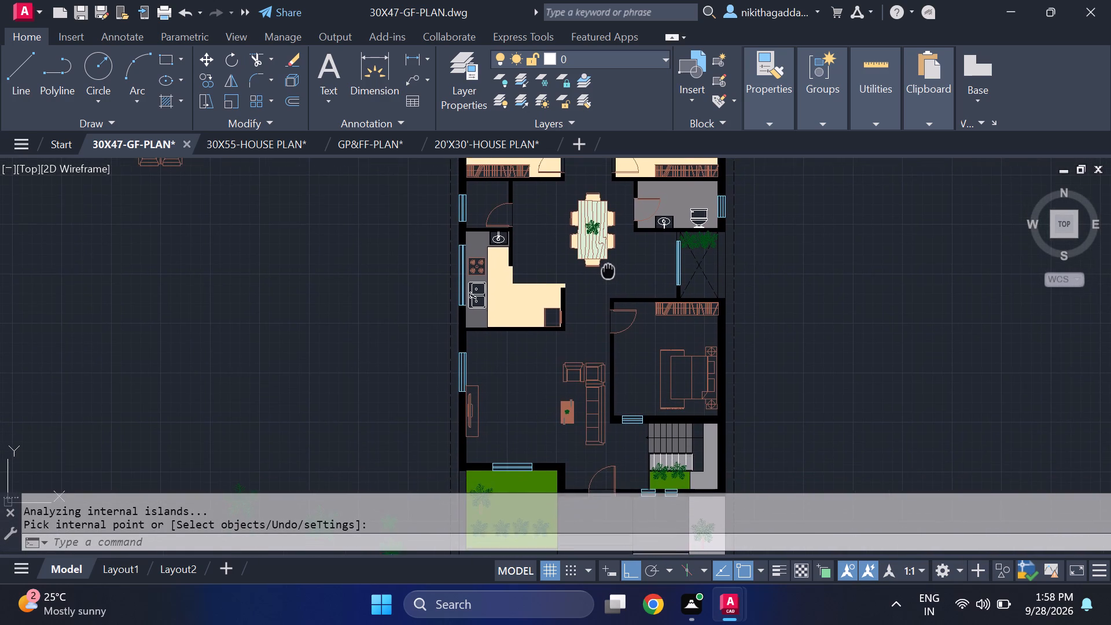
middle_click_drag(608, 271, 613, 277)
scroll(619, 343, "down", 1)
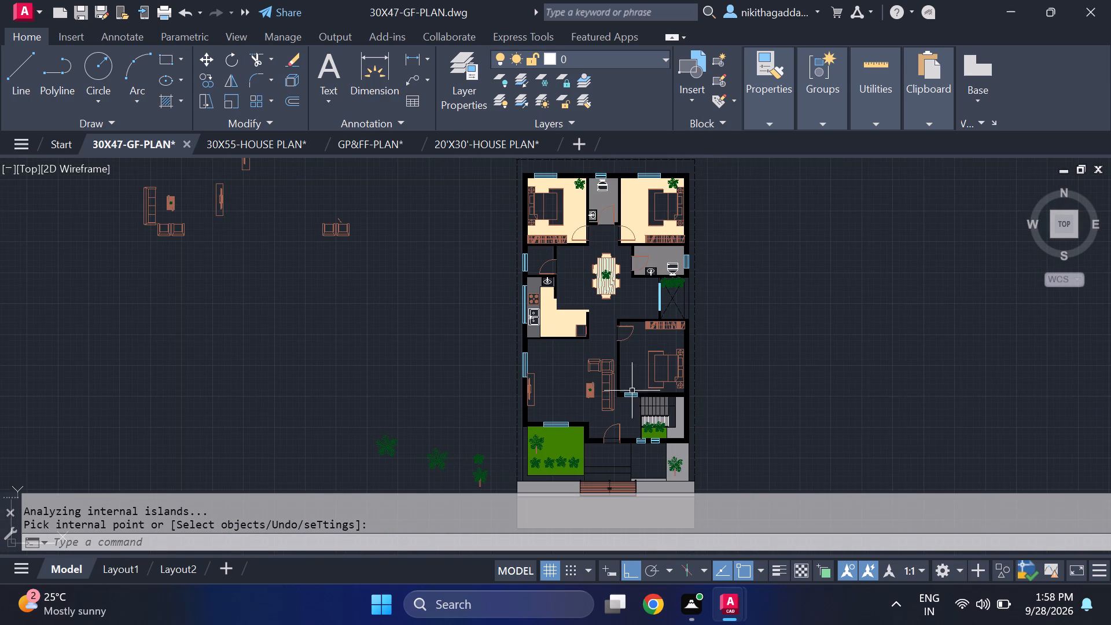
middle_click_drag(630, 388, 637, 341)
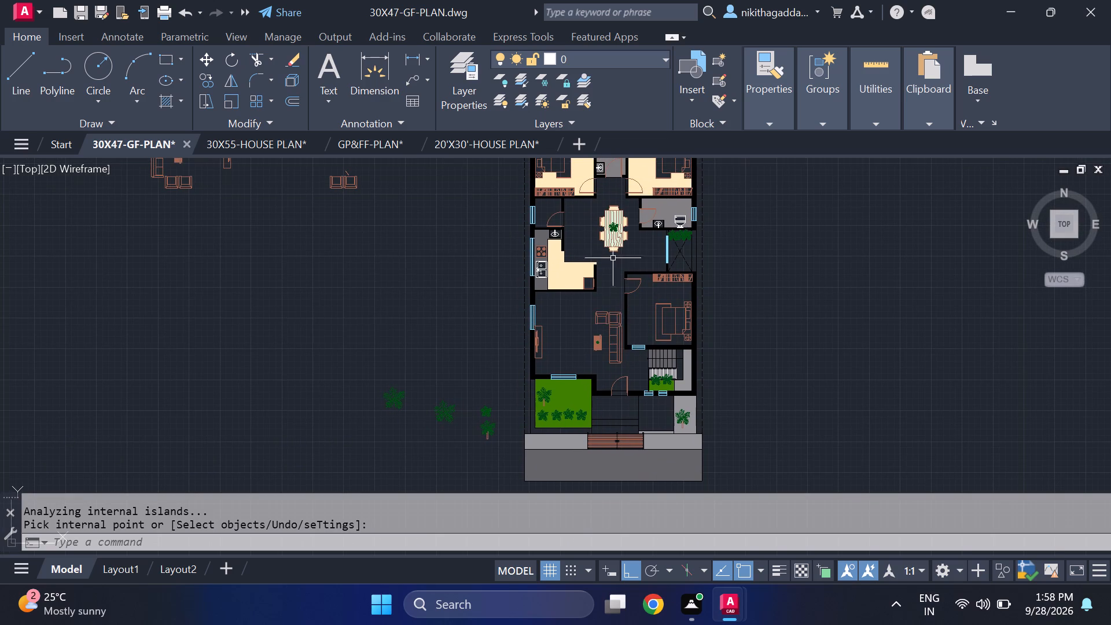
scroll(624, 322, "up", 1)
type("hatch")
key("Return")
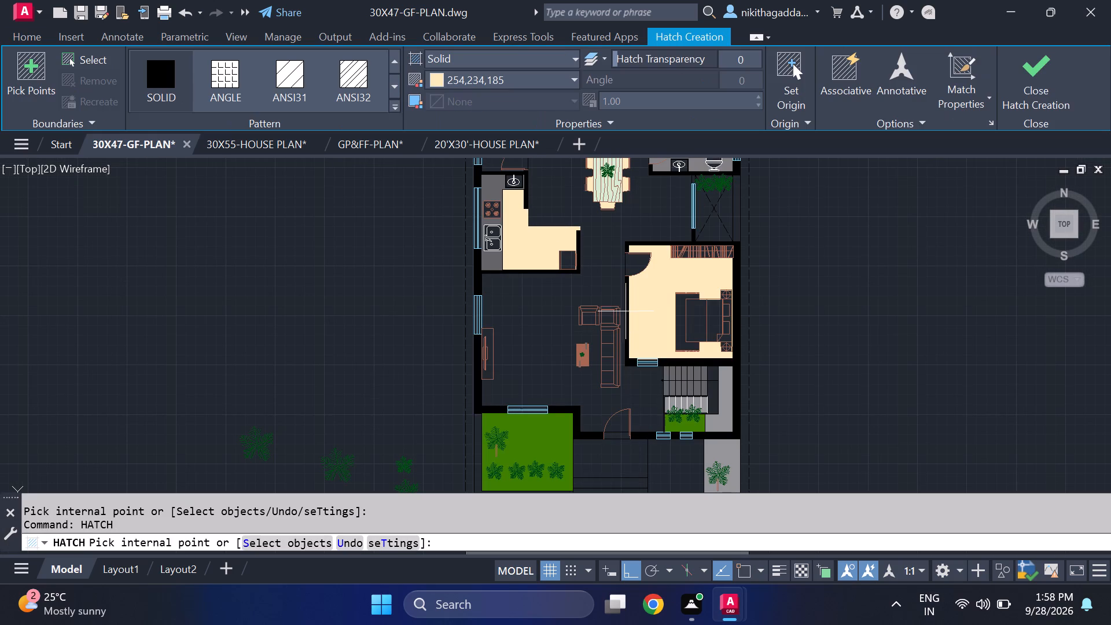
left_click(670, 309)
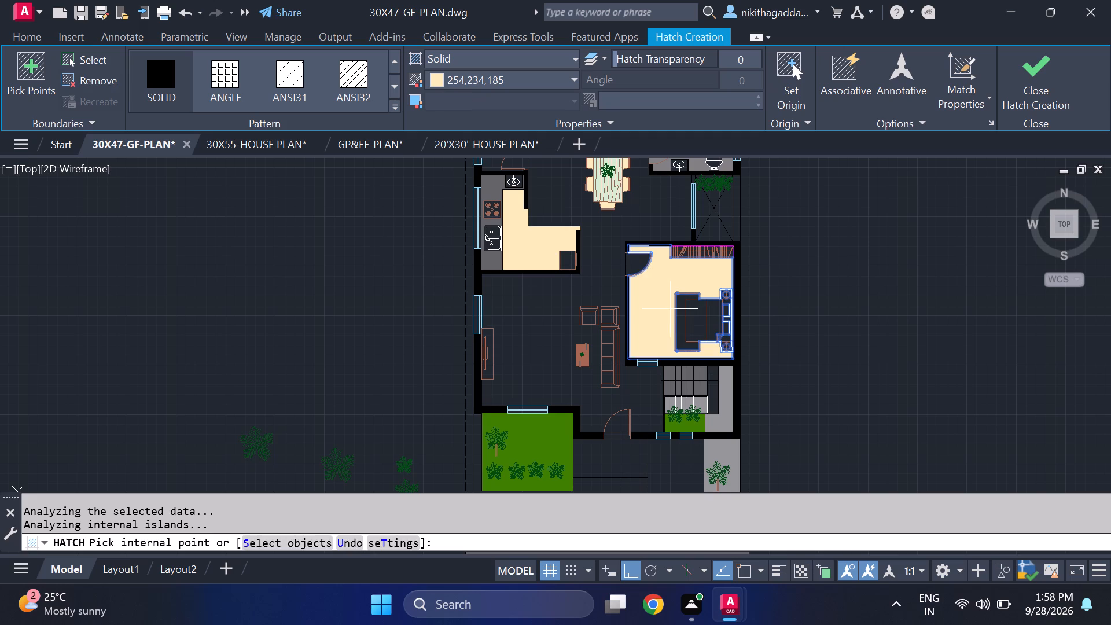
left_click(635, 270)
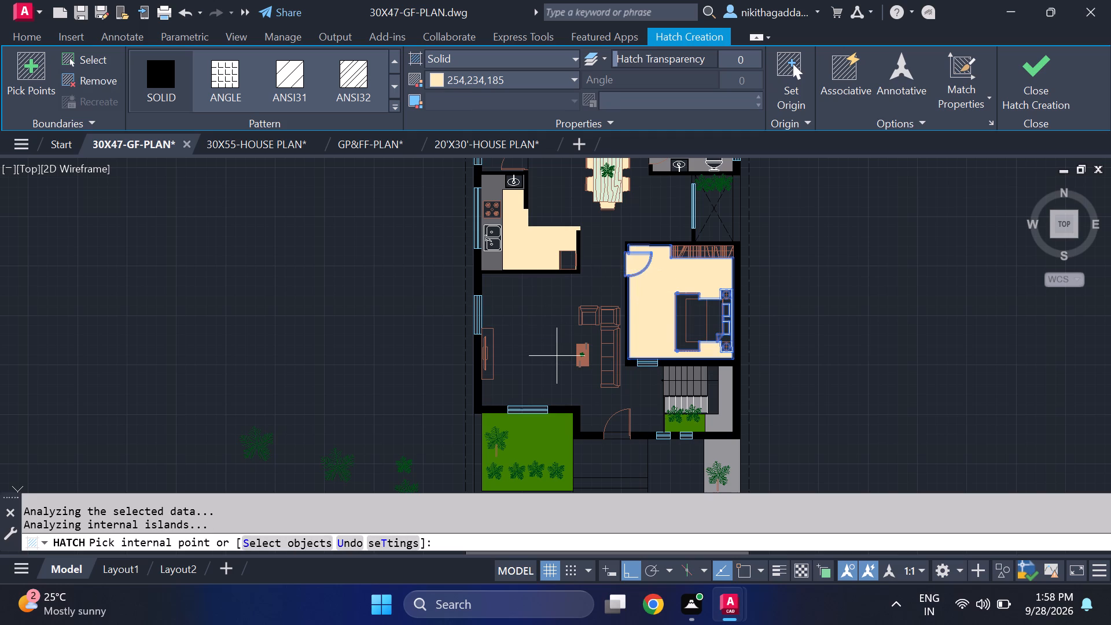
left_click(1037, 72)
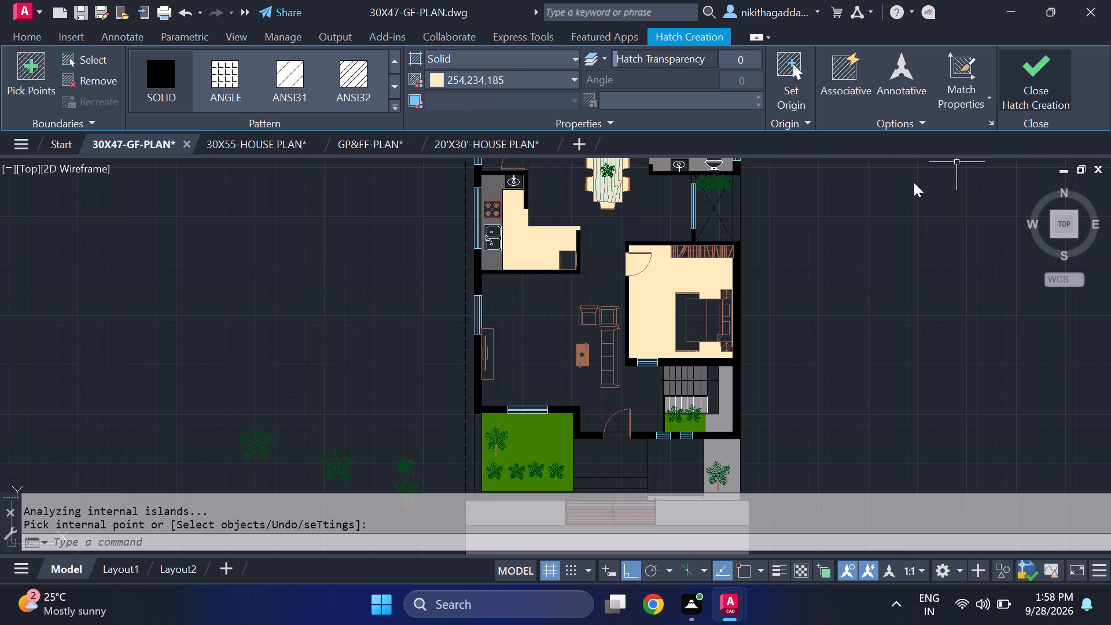
Fill the small room above the kitchen, including its door-swing area, with a solid hatch in cream 254,234,185.
scroll(696, 334, "down", 1)
middle_click_drag(696, 334, 638, 372)
key("h")
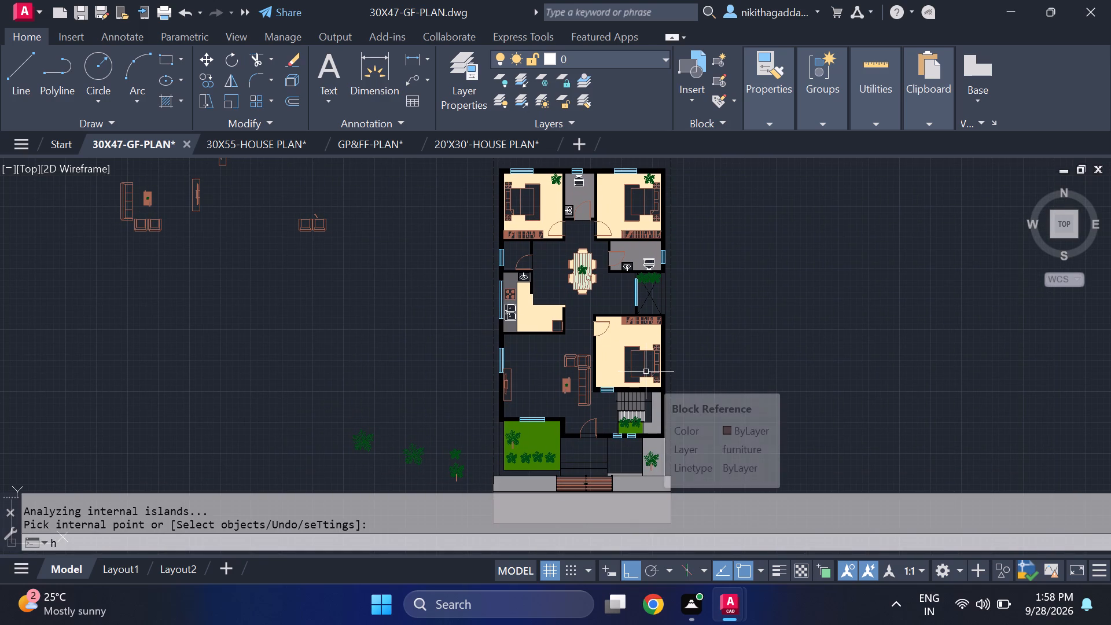
type("atch")
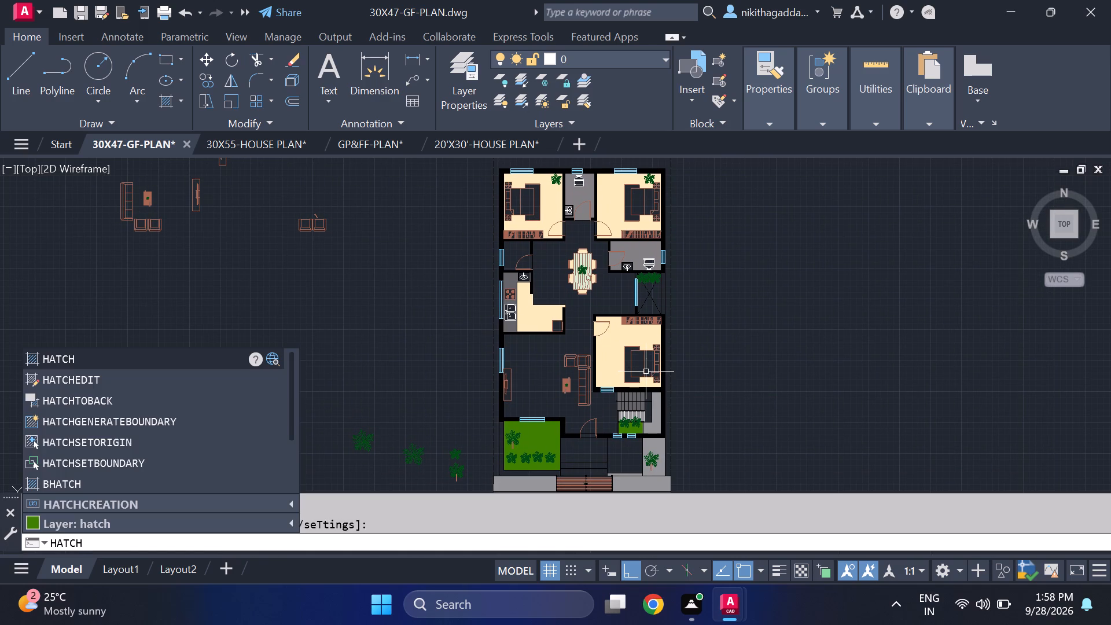
key("Return")
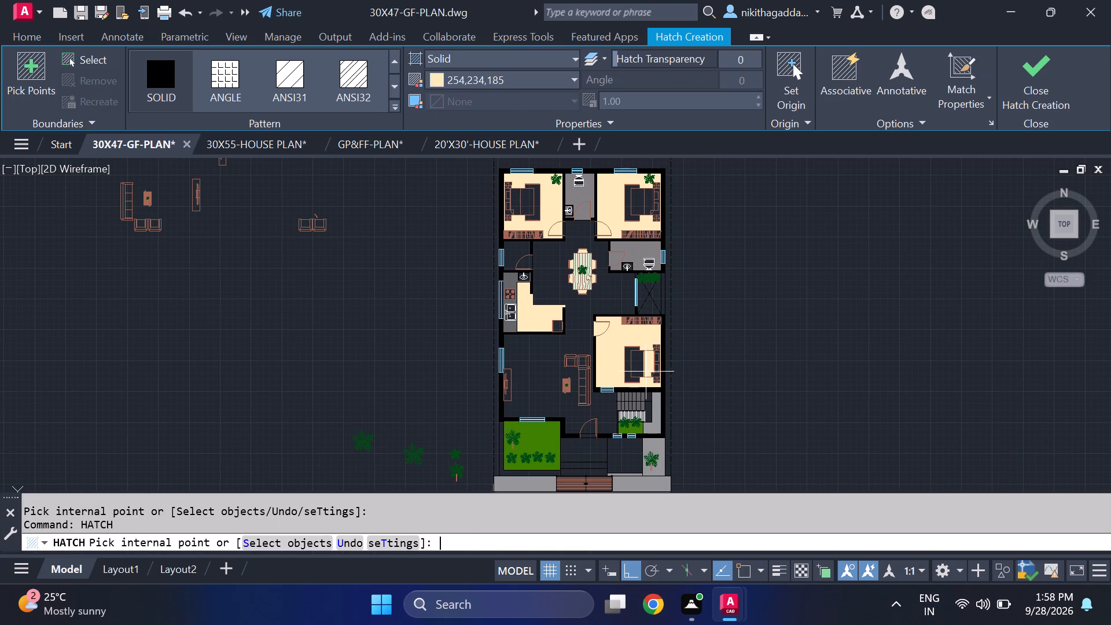
left_click(516, 254)
left_click(522, 261)
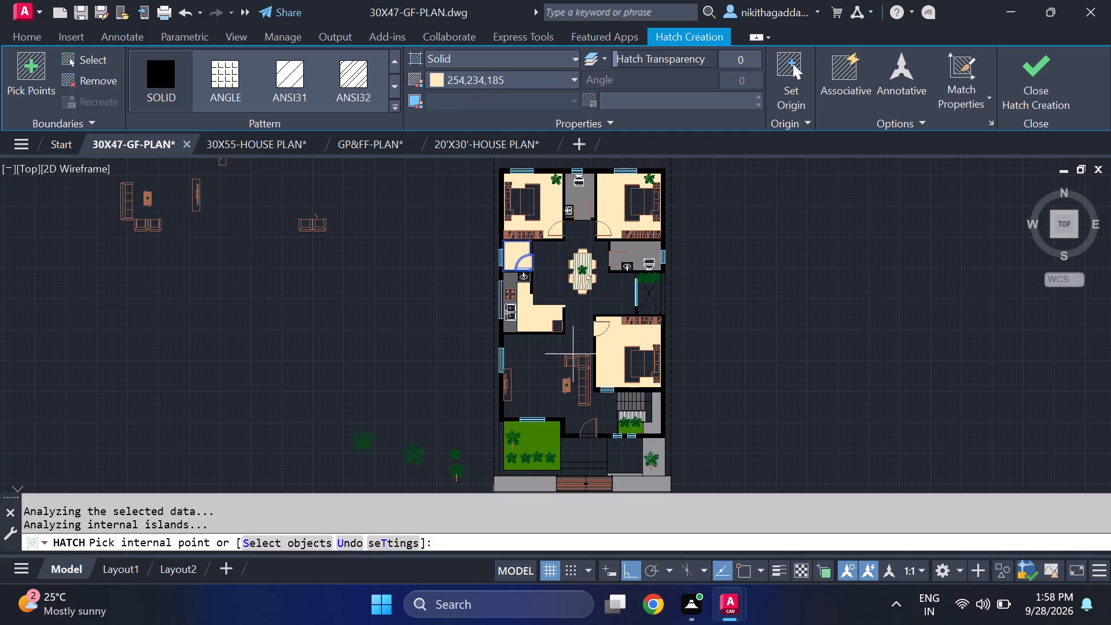
middle_click_drag(566, 372, 536, 341)
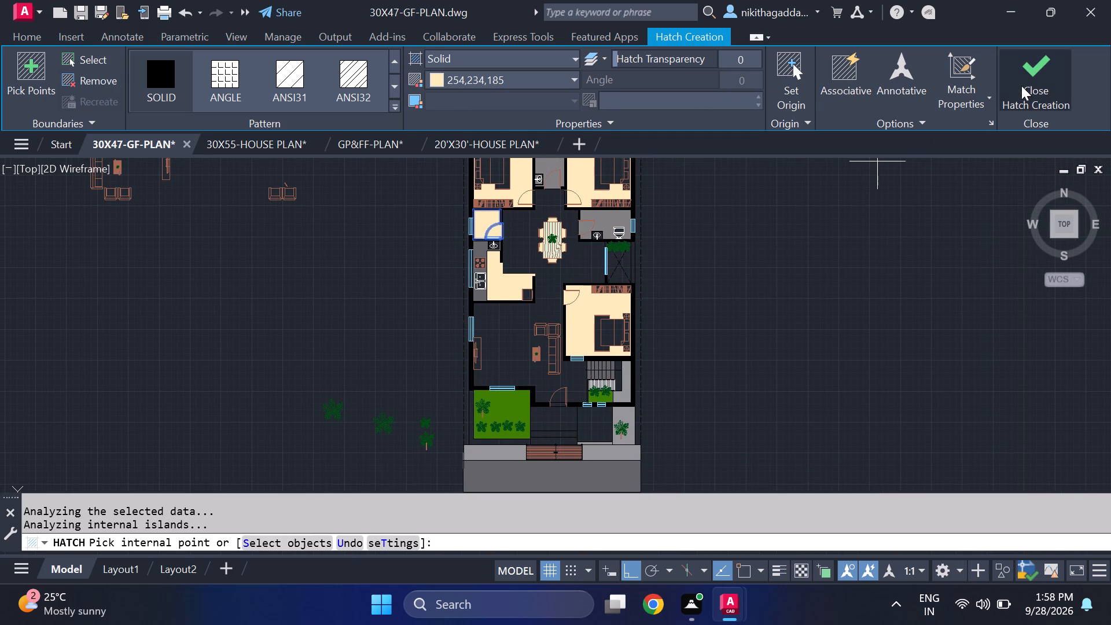
left_click(1021, 86)
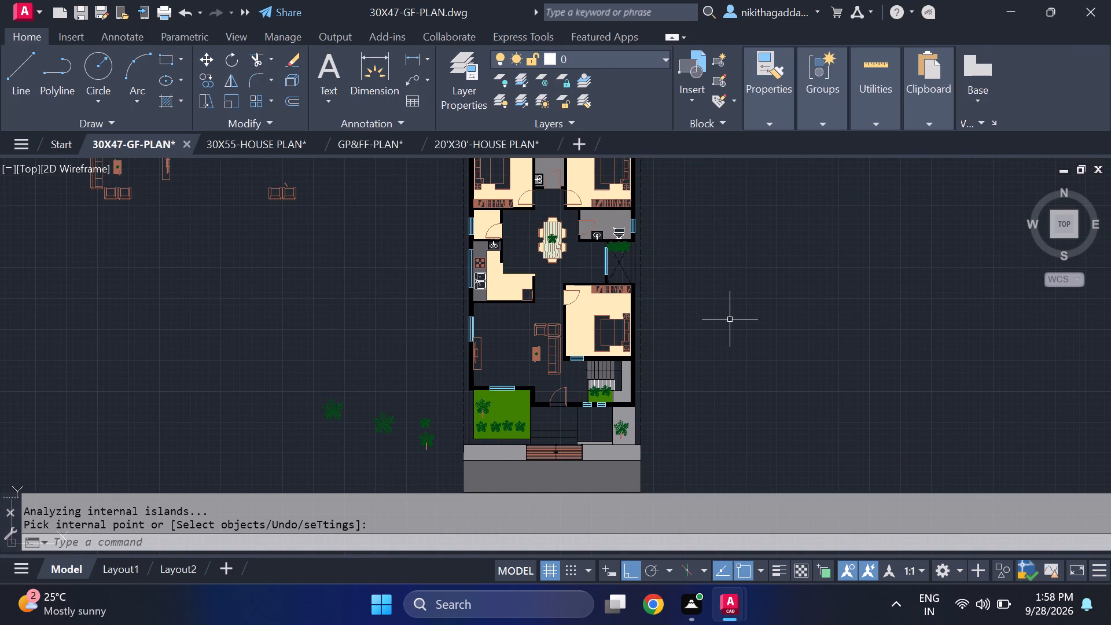
Fill the seat, back and both arms of the living room armchair with a solid hatch in cream 254,234,185.
type("hatch")
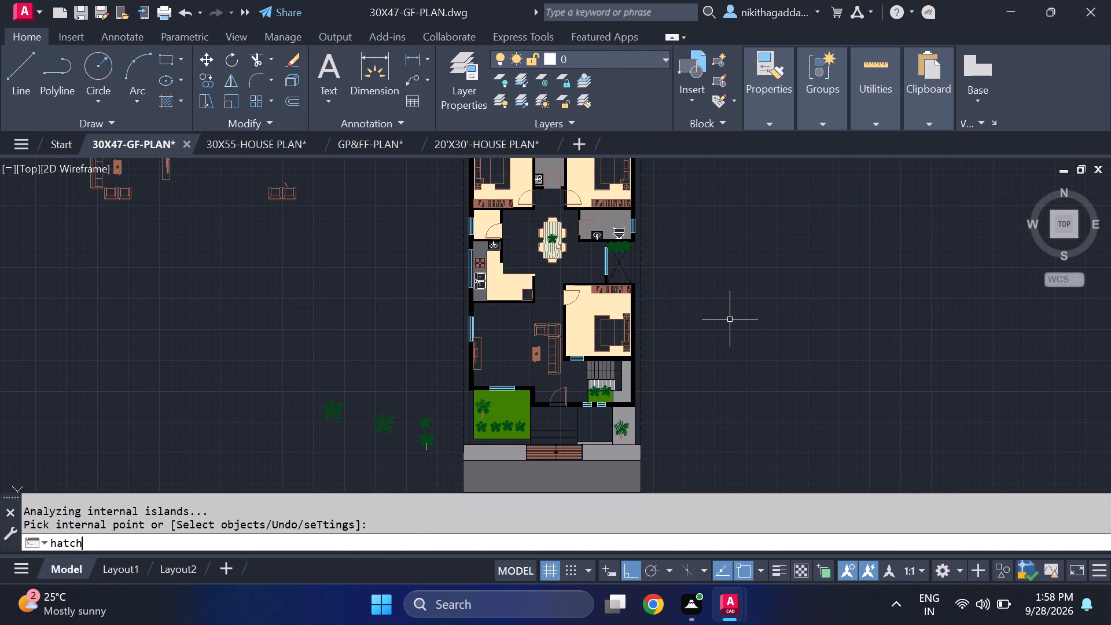
key("Return")
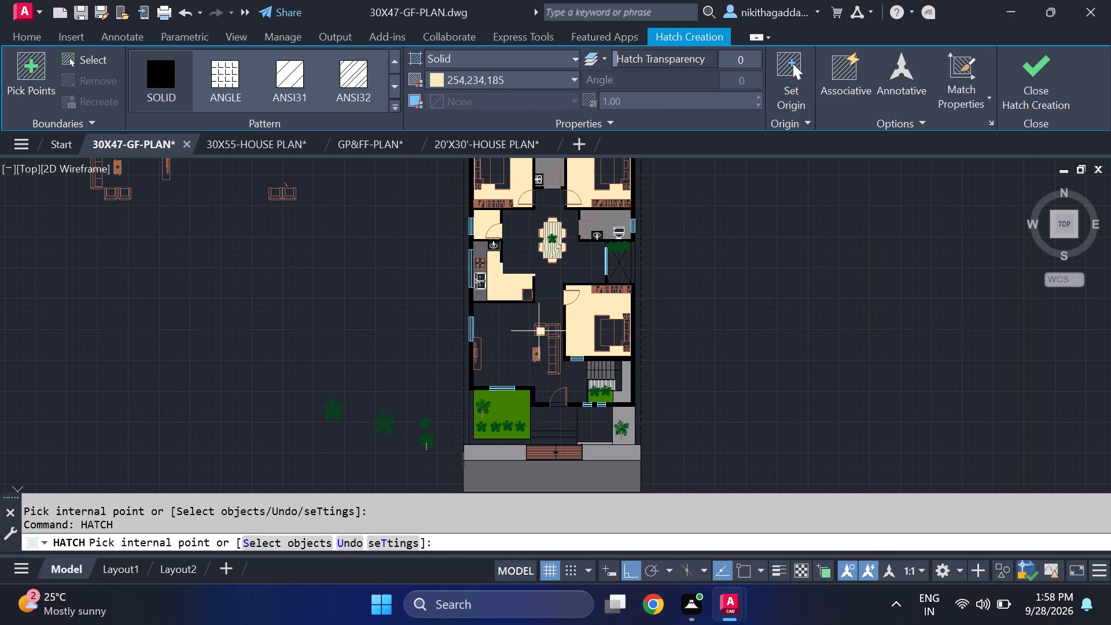
scroll(540, 332, "up", 2)
left_click(541, 332)
left_click(543, 321)
left_click(545, 315)
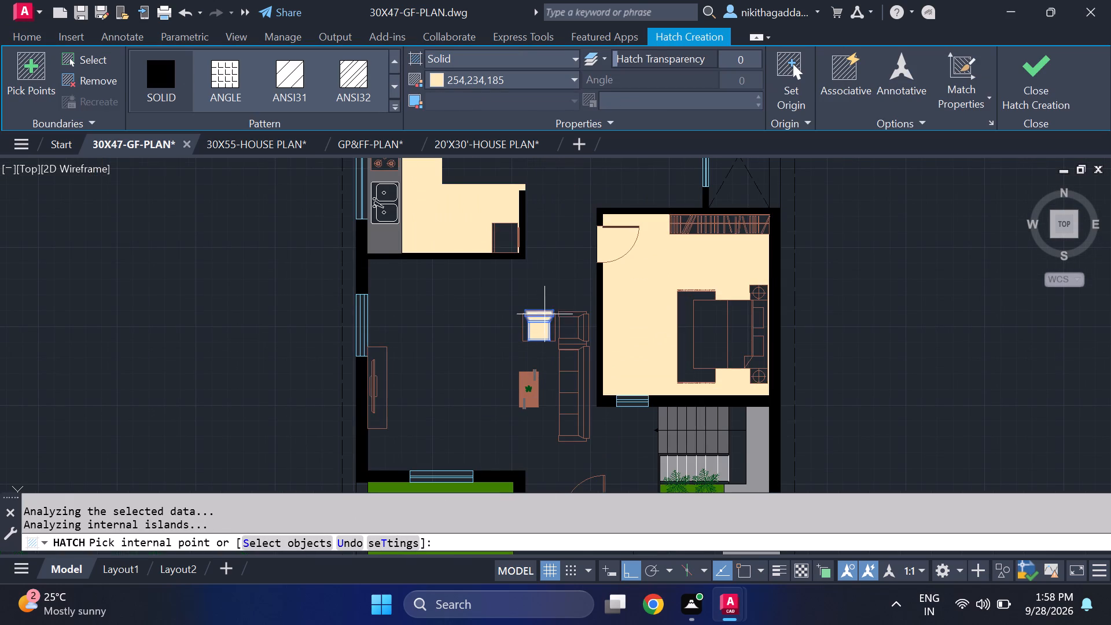
left_click(526, 331)
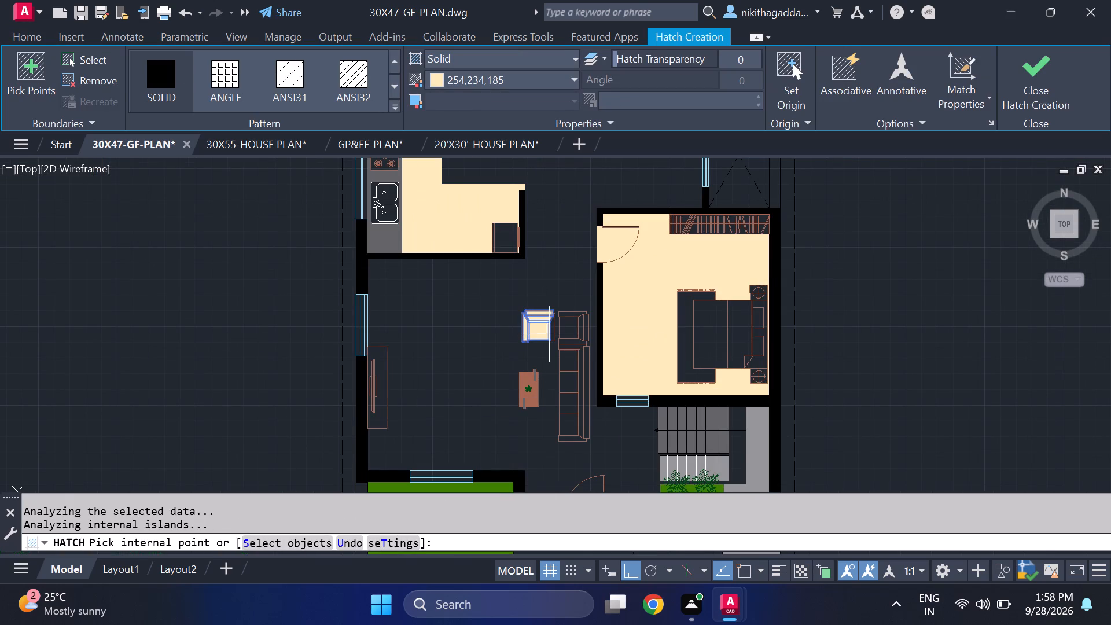
left_click(551, 334)
Extend the cream 254,234,185 solid hatch to all parts of the corner seat beside the armchair.
left_click(567, 327)
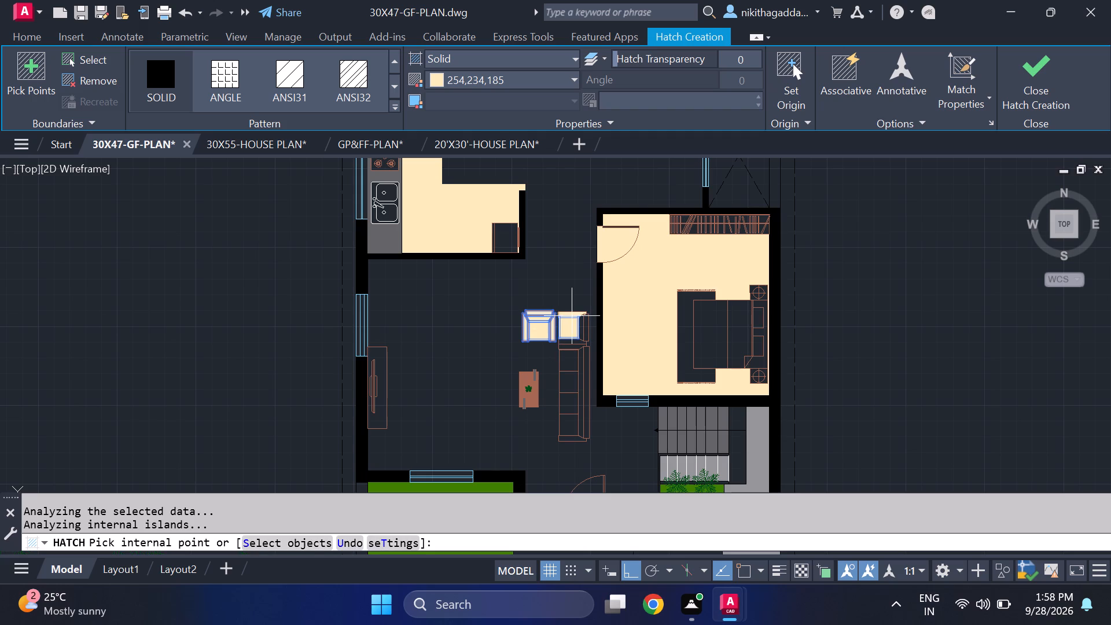
left_click(572, 316)
left_click(584, 326)
left_click(583, 325)
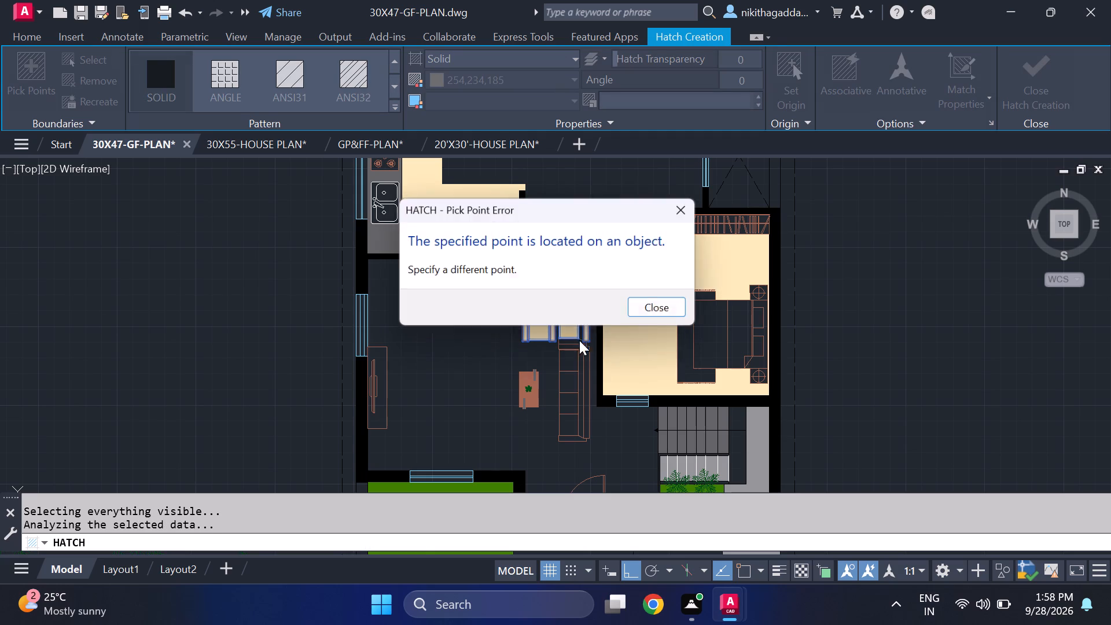
left_click(653, 302)
scroll(592, 339, "up", 3)
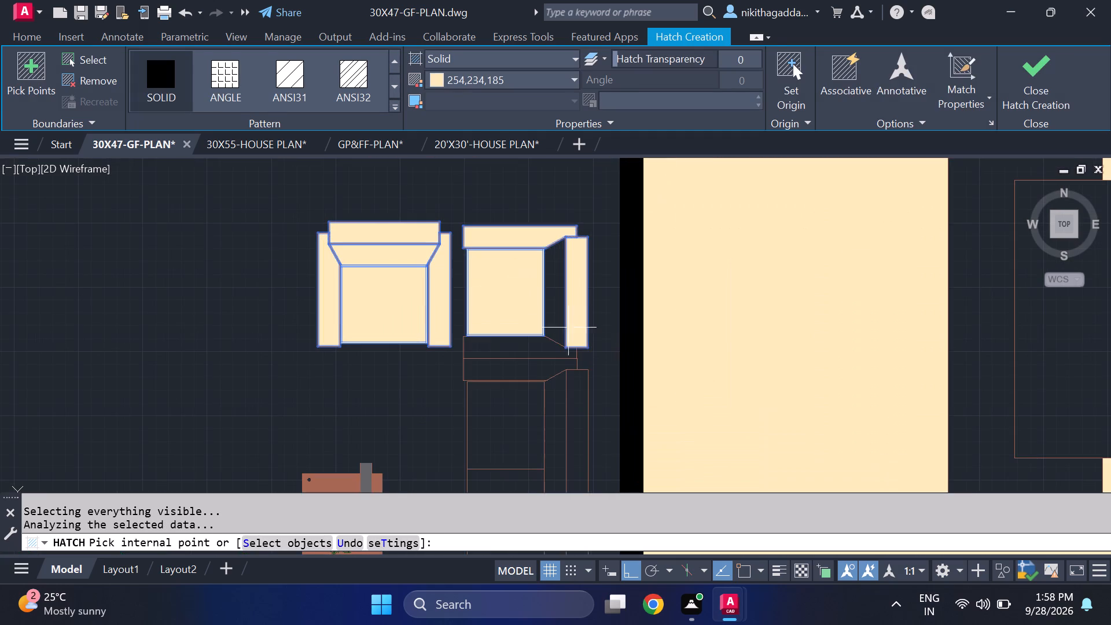
left_click(556, 313)
left_click(517, 350)
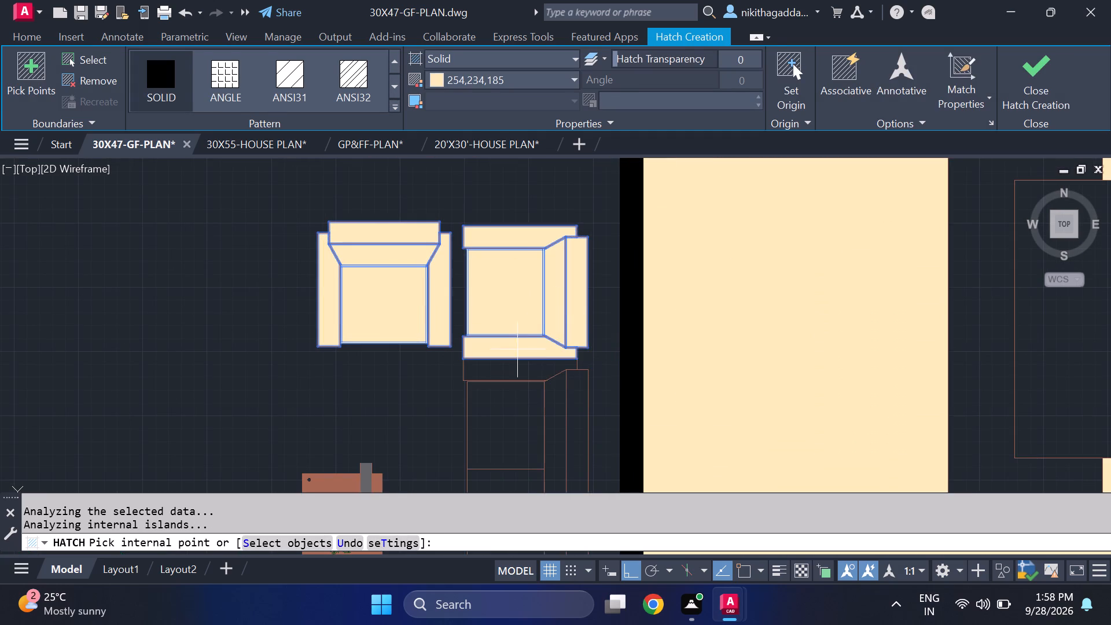
Extend the cream 254,234,185 solid hatch to the long sofa's arms, four seat cushions and backrest.
left_click(520, 366)
left_click(555, 398)
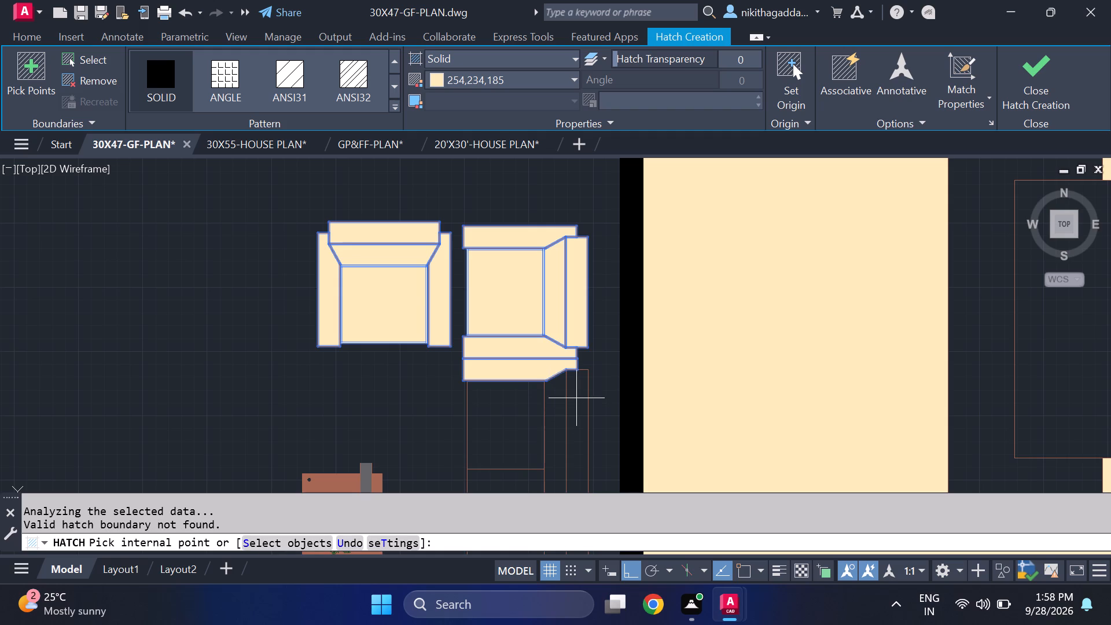
scroll(576, 400, "down", 3)
scroll(571, 434, "up", 2)
left_click(584, 432)
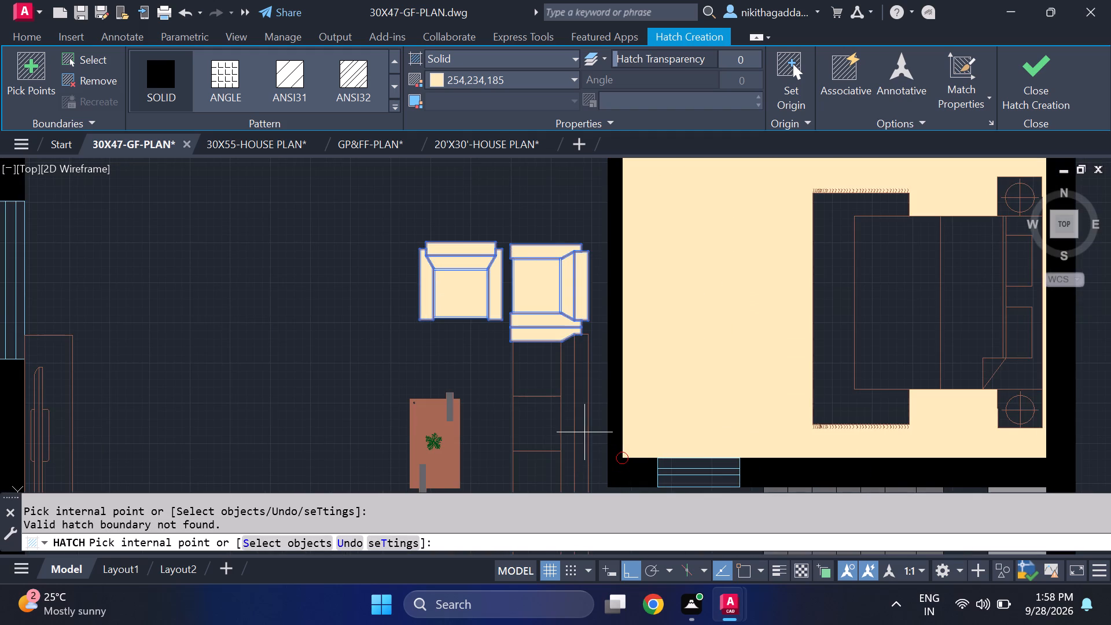
middle_click_drag(569, 440, 538, 257)
left_click(516, 383)
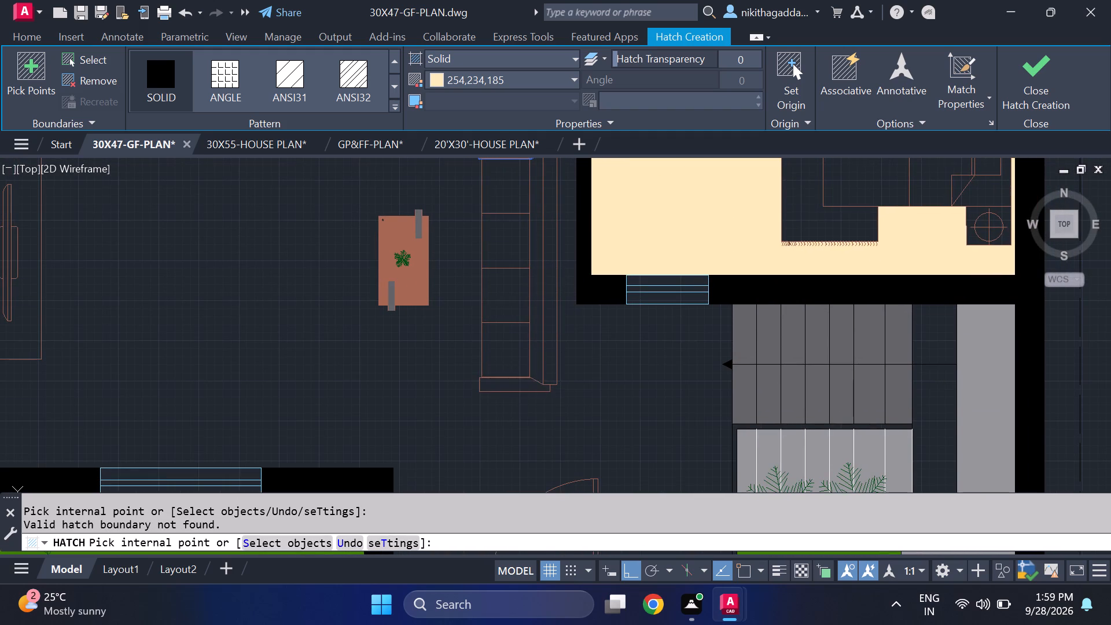
left_click(535, 386)
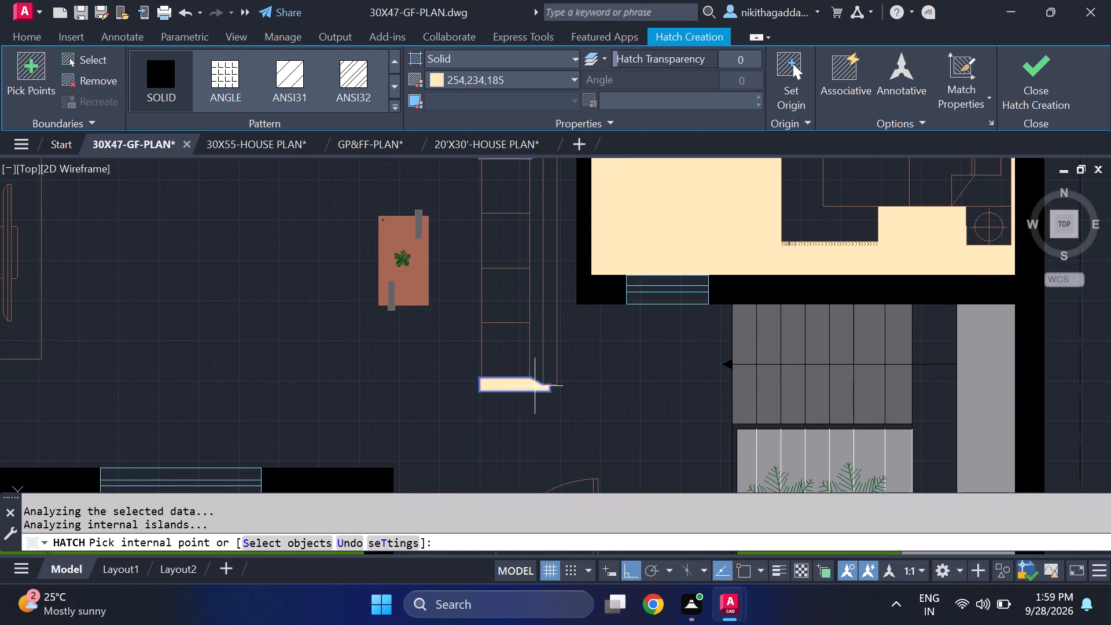
left_click(517, 365)
left_click(509, 304)
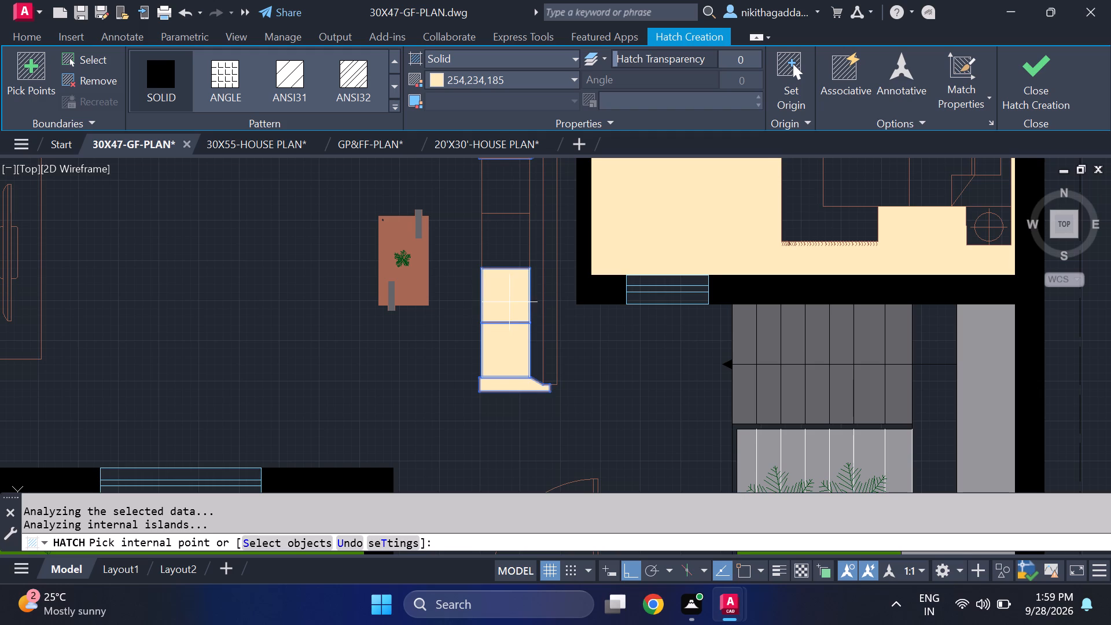
middle_click_drag(512, 326, 520, 402)
left_click(517, 315)
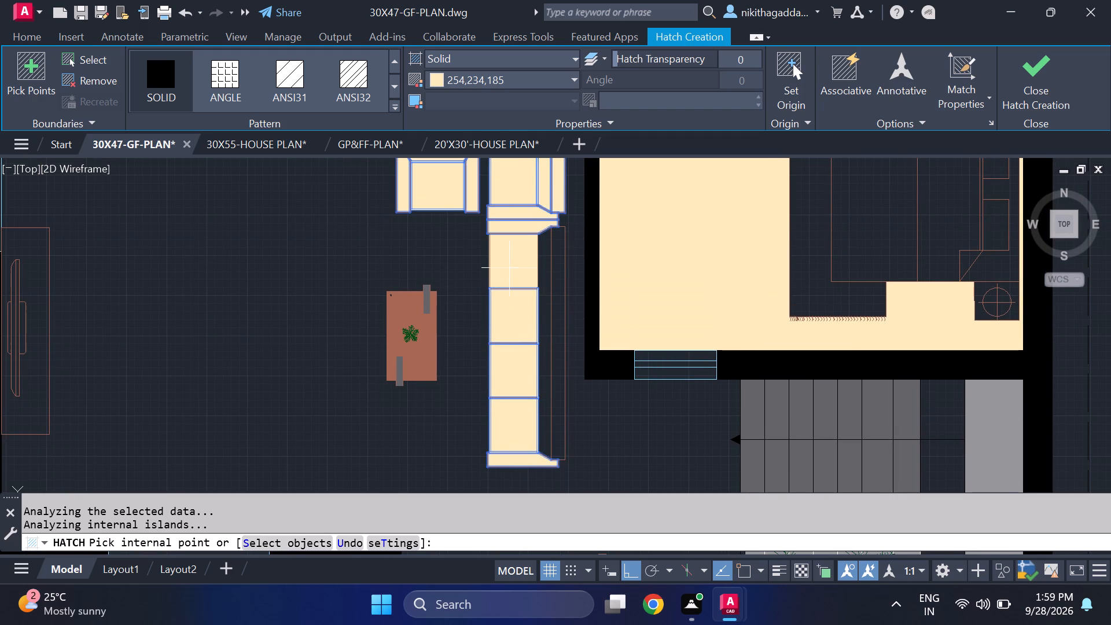
left_click(509, 268)
left_click(544, 288)
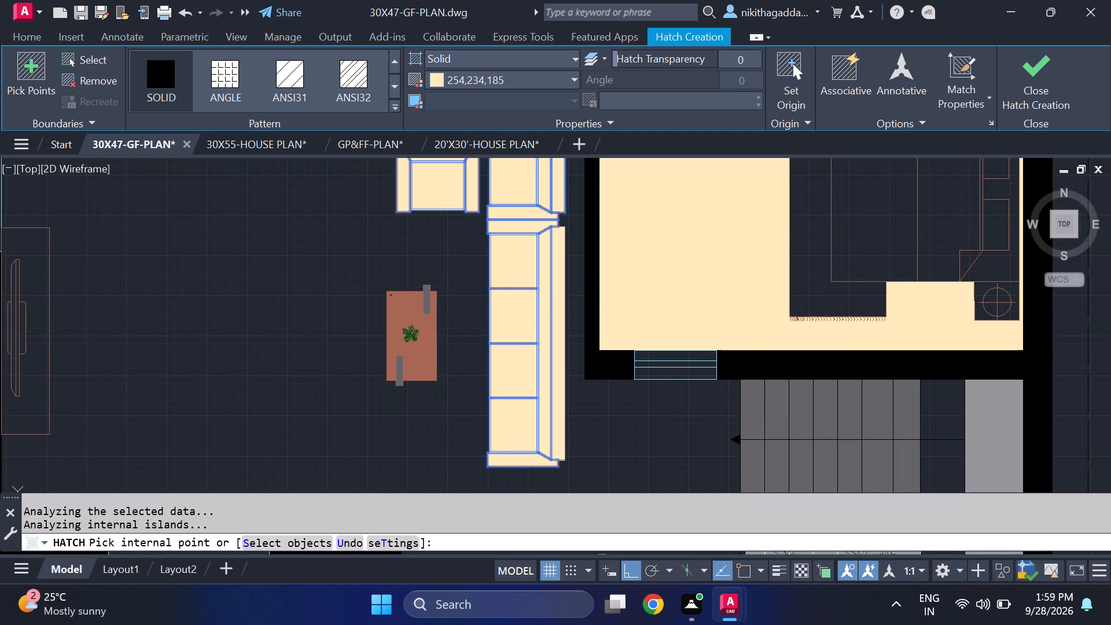
left_click(557, 296)
scroll(518, 301, "down", 3)
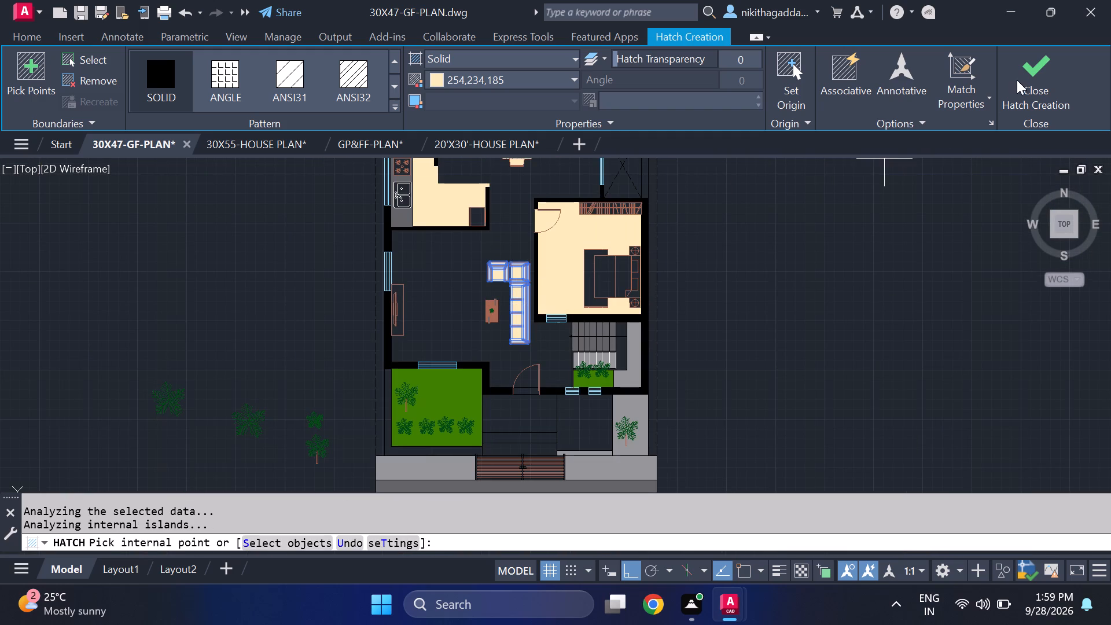
left_click(1017, 79)
Change the hatch colour of the living room sofa set to white 255,255,255.
scroll(528, 364, "down", 1)
scroll(487, 314, "up", 1)
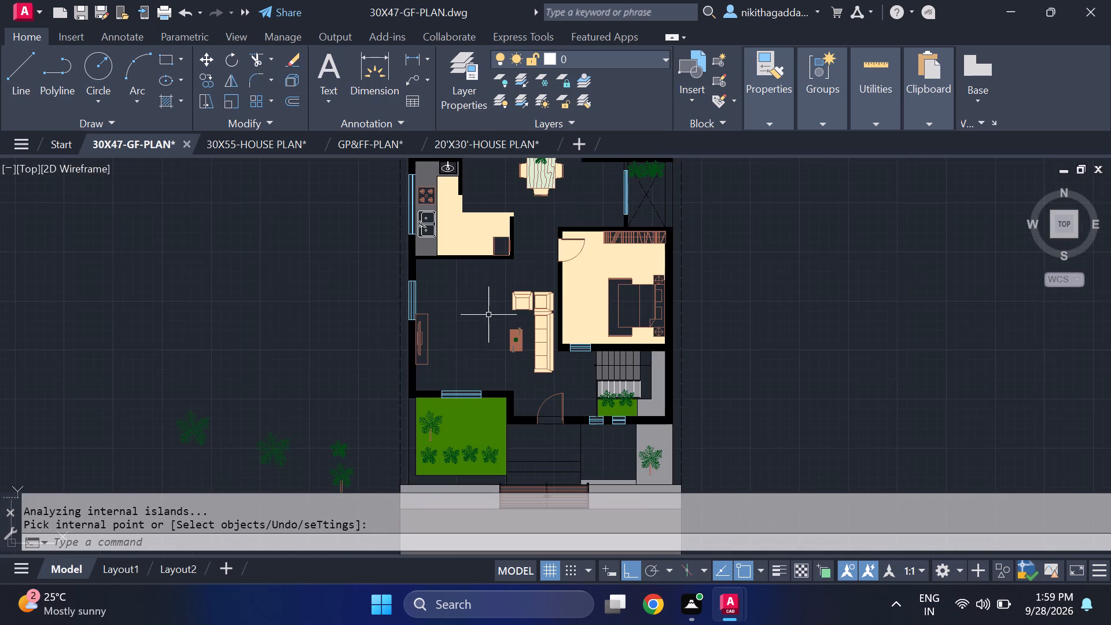
middle_click_drag(508, 330, 529, 379)
scroll(572, 352, "up", 2)
left_click(502, 344)
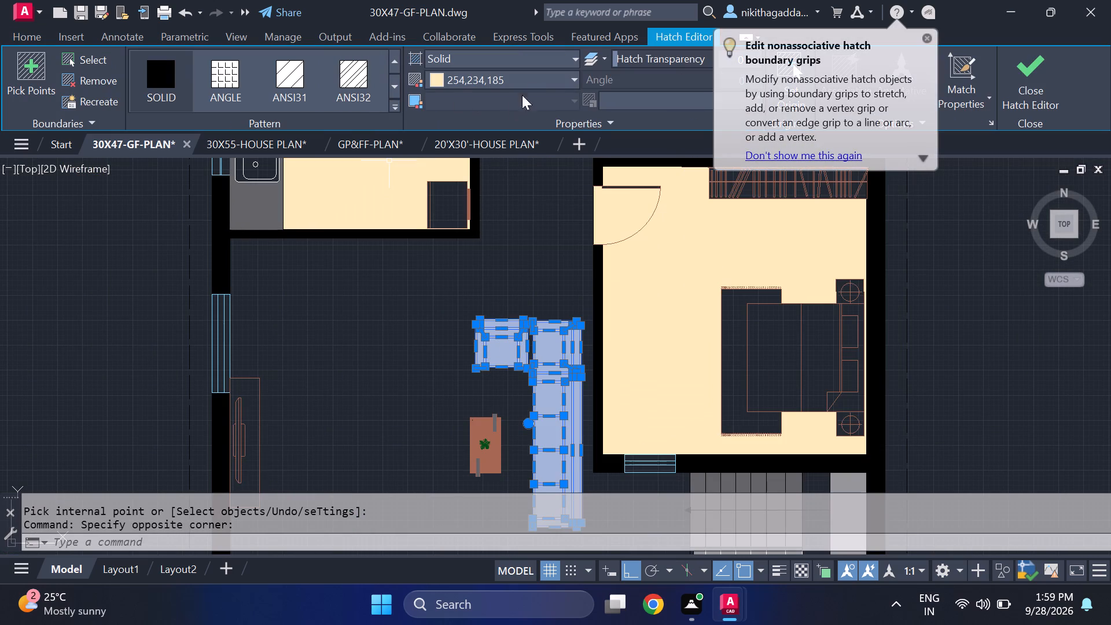
left_click(550, 80)
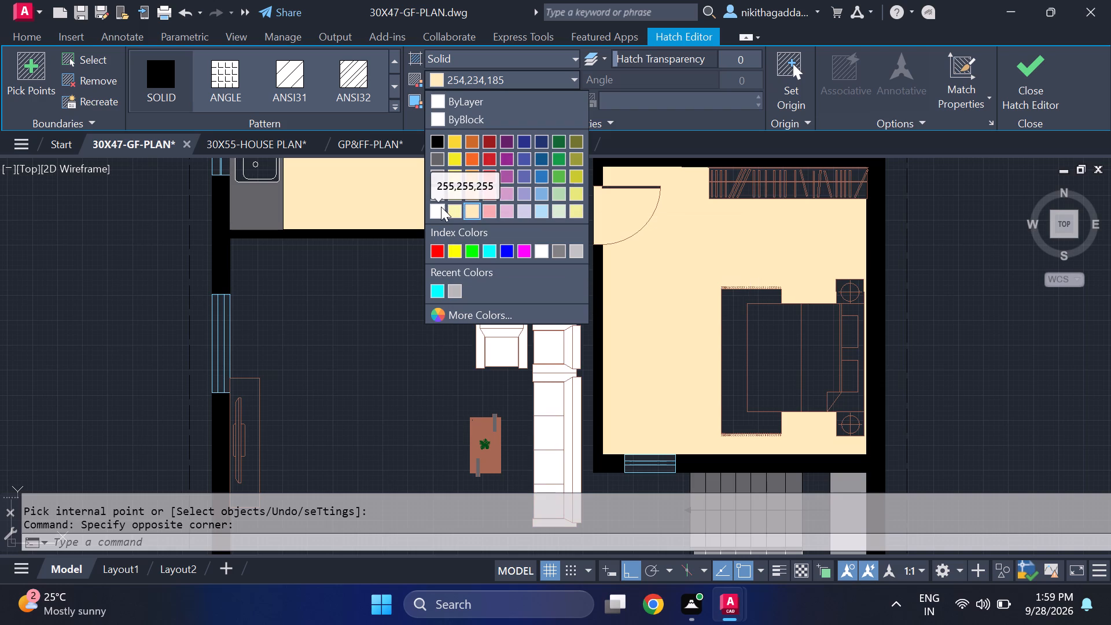
left_click(441, 207)
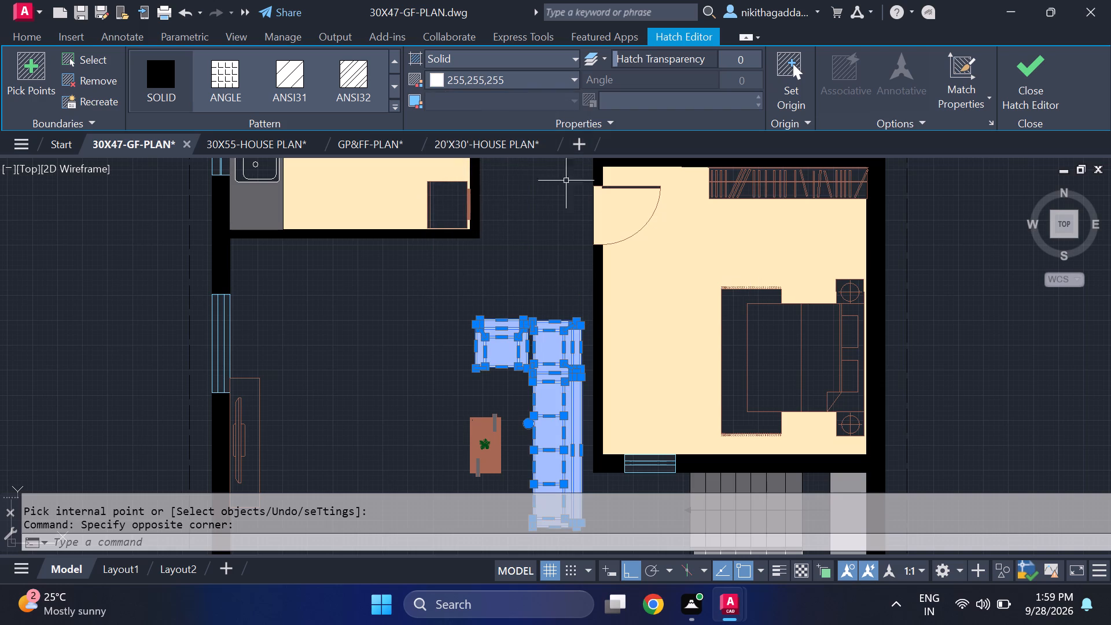
left_click(1023, 81)
Examine the living room and the rest of the ground floor plan for areas still without colour.
scroll(629, 330, "down", 3)
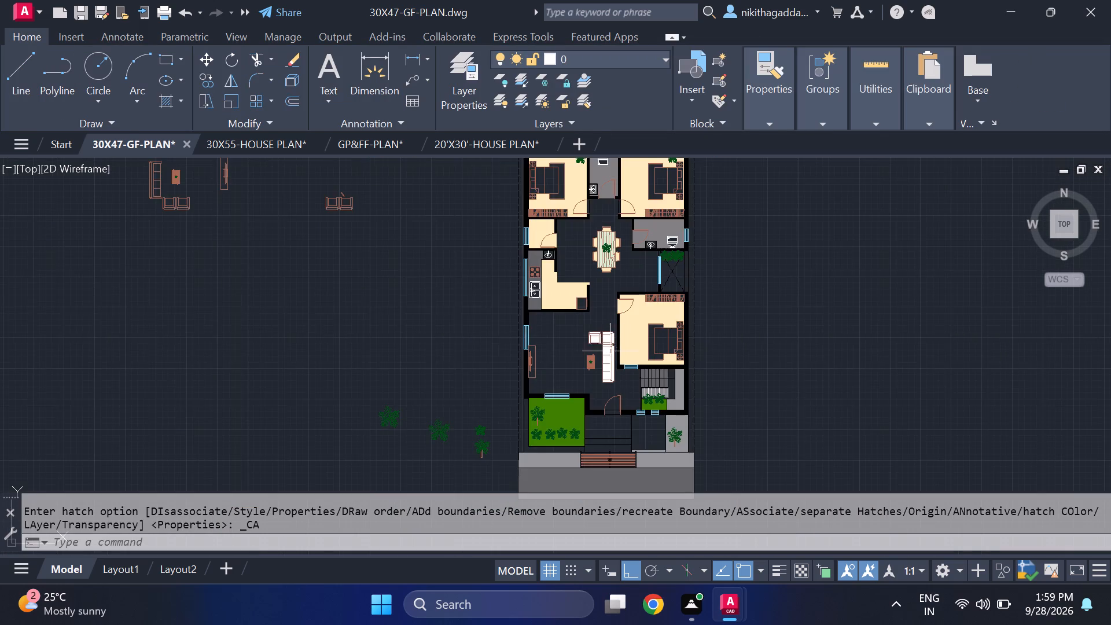
scroll(609, 359, "up", 1)
middle_click_drag(670, 401, 649, 338)
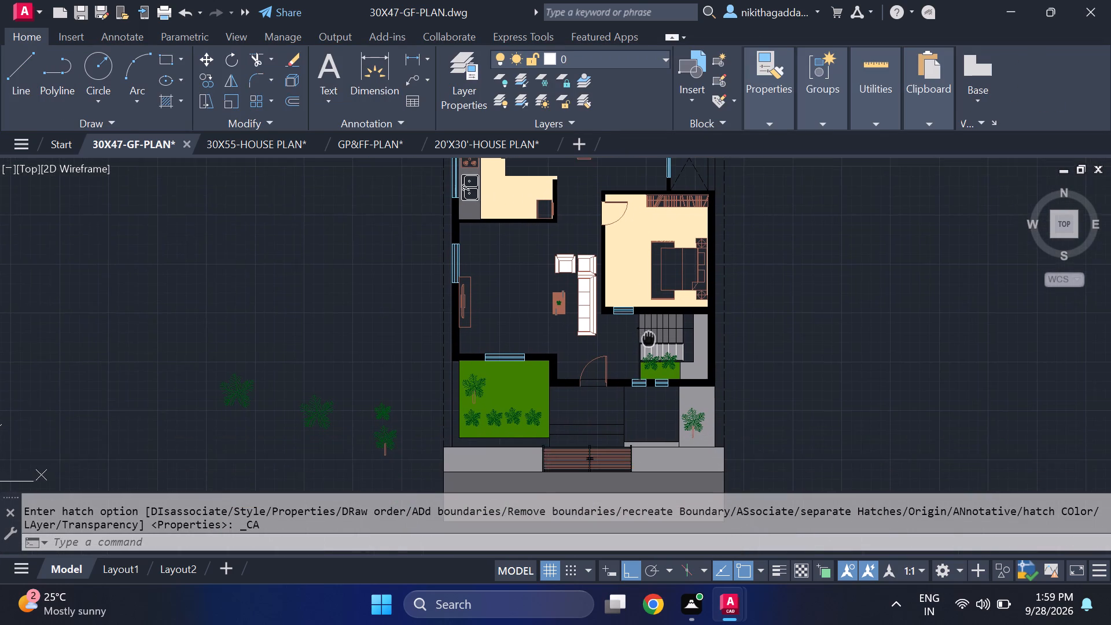
middle_click_drag(649, 338, 654, 376)
scroll(459, 354, "up", 2)
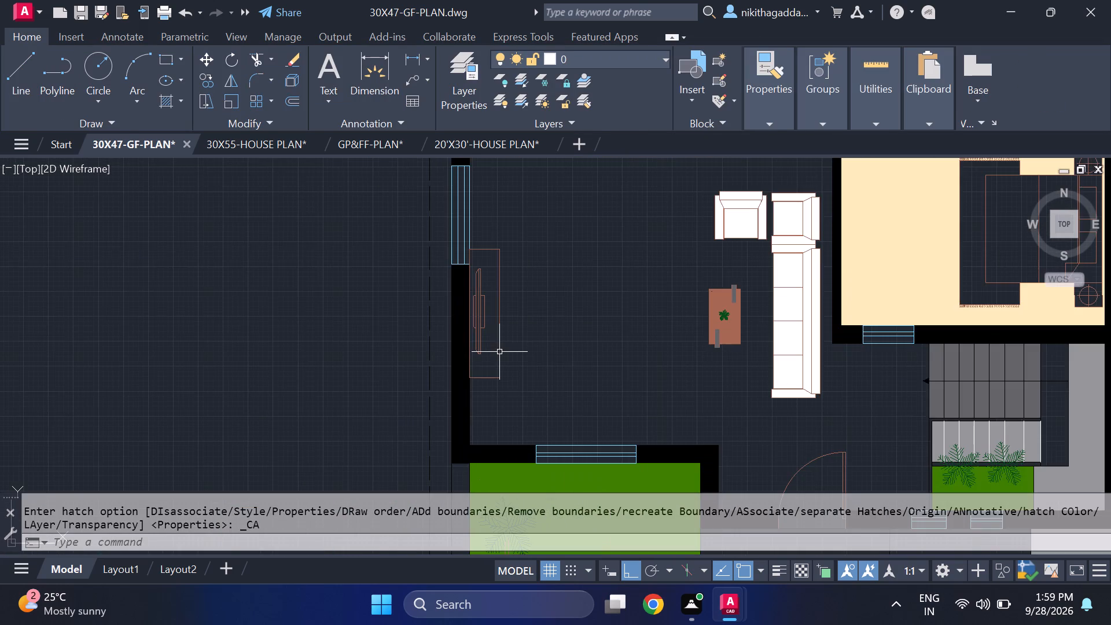
scroll(504, 349, "down", 2)
scroll(748, 352, "down", 1)
middle_click_drag(766, 359, 726, 390)
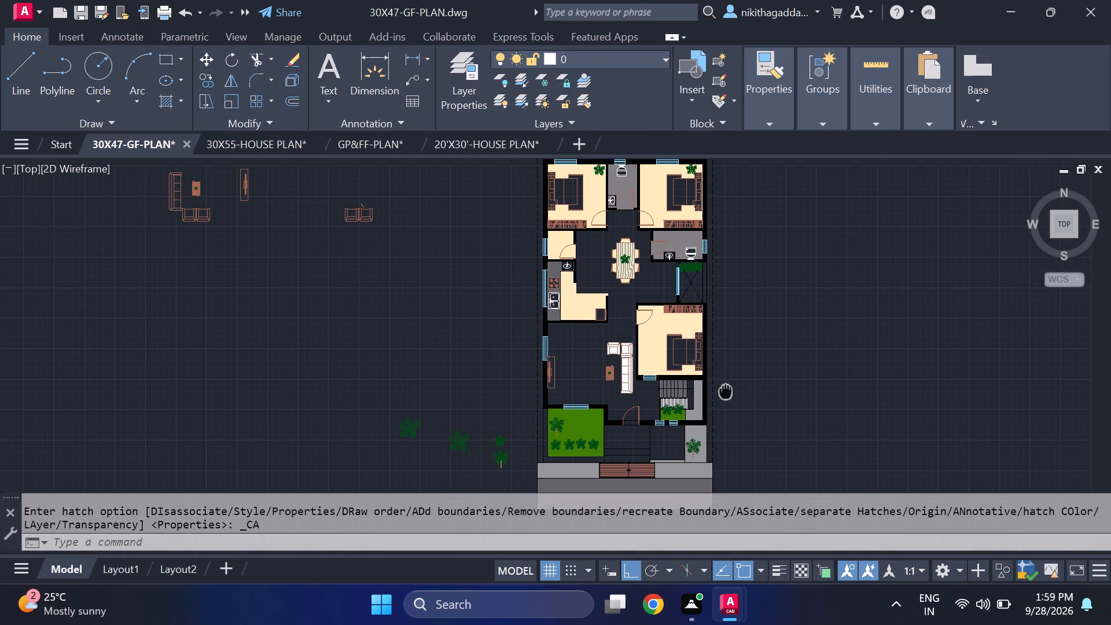
middle_click_drag(726, 390, 718, 372)
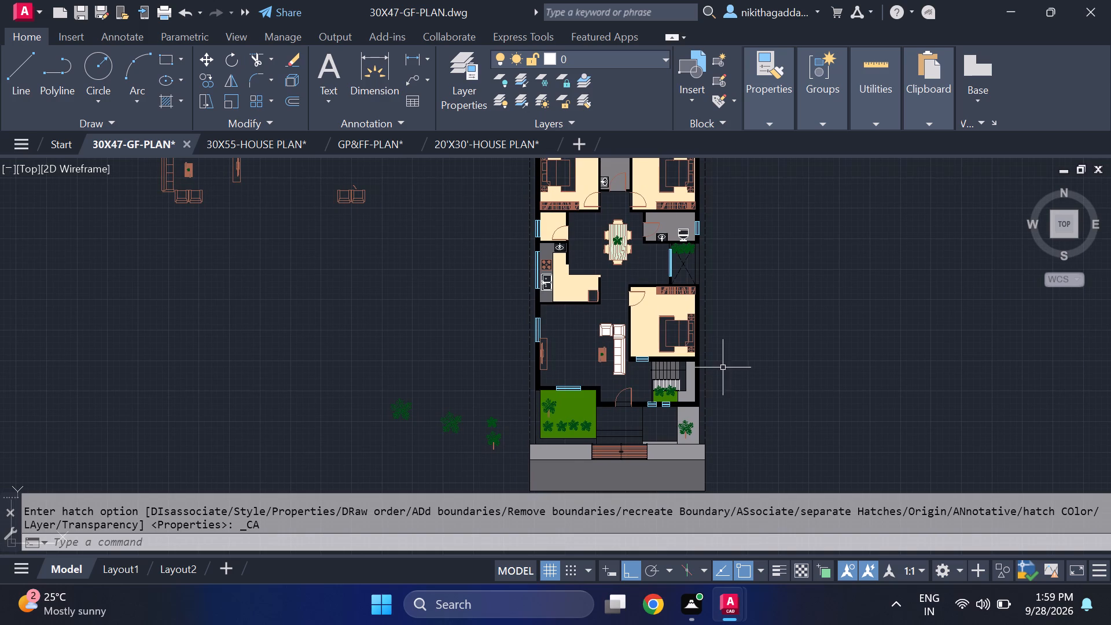
middle_click_drag(744, 313, 738, 330)
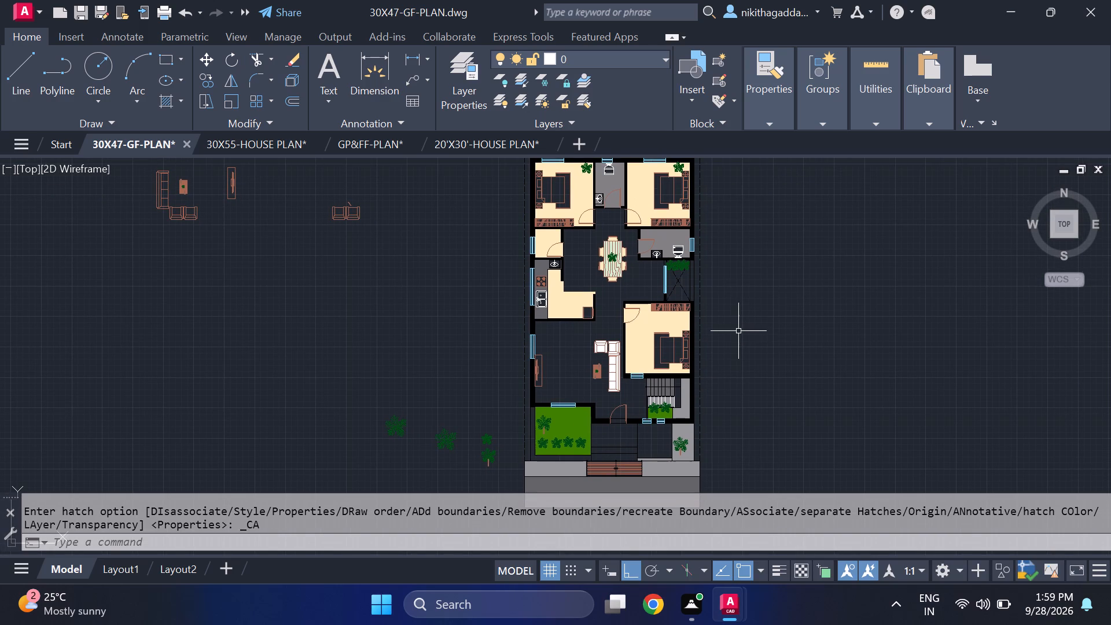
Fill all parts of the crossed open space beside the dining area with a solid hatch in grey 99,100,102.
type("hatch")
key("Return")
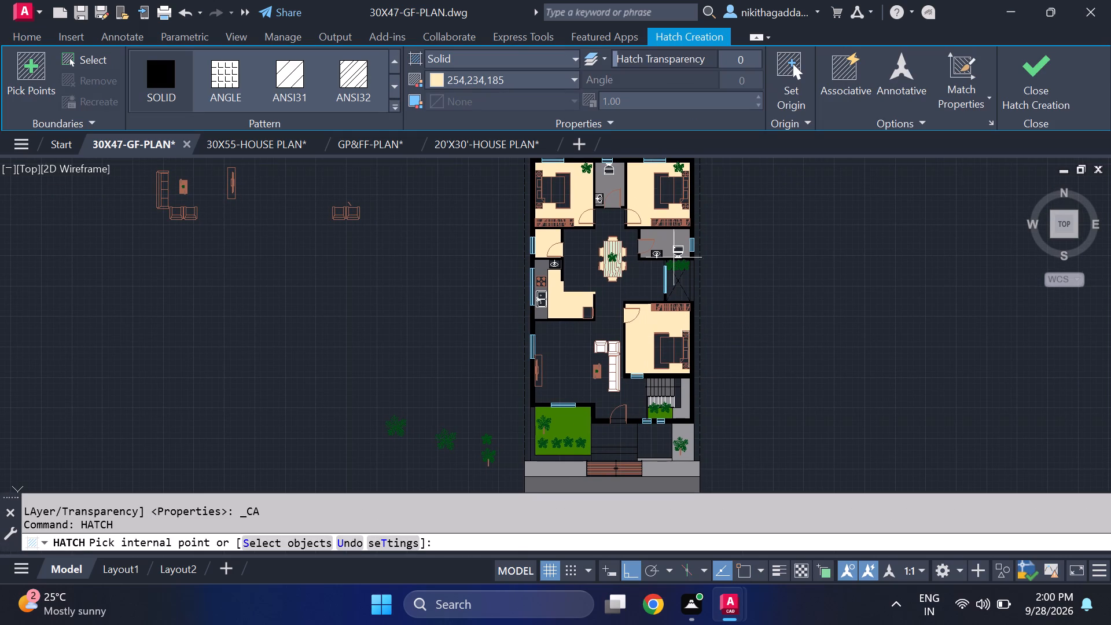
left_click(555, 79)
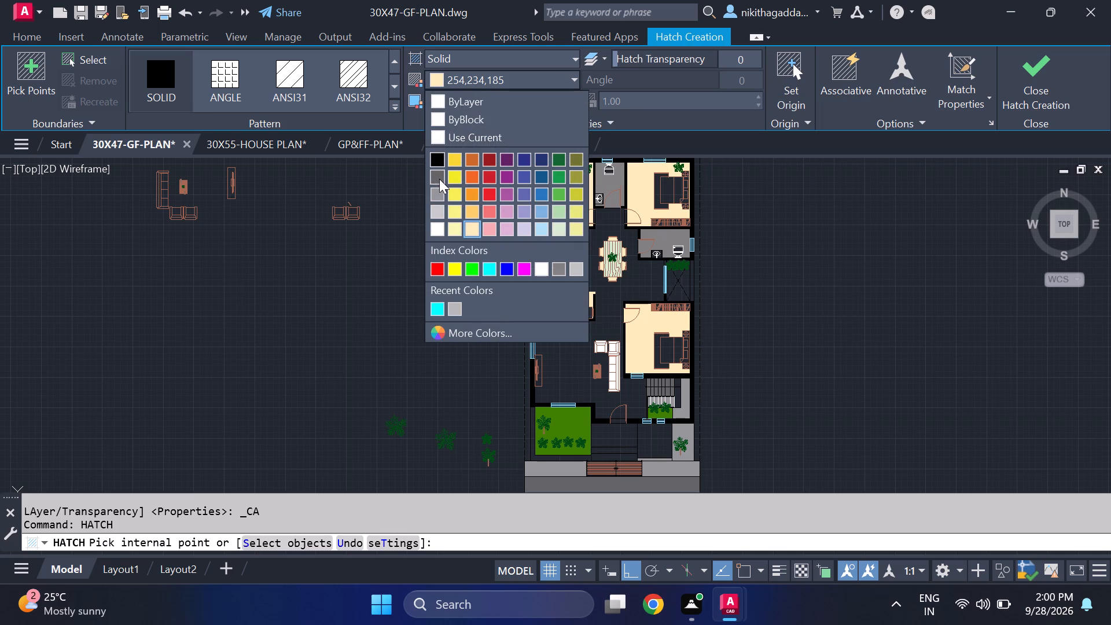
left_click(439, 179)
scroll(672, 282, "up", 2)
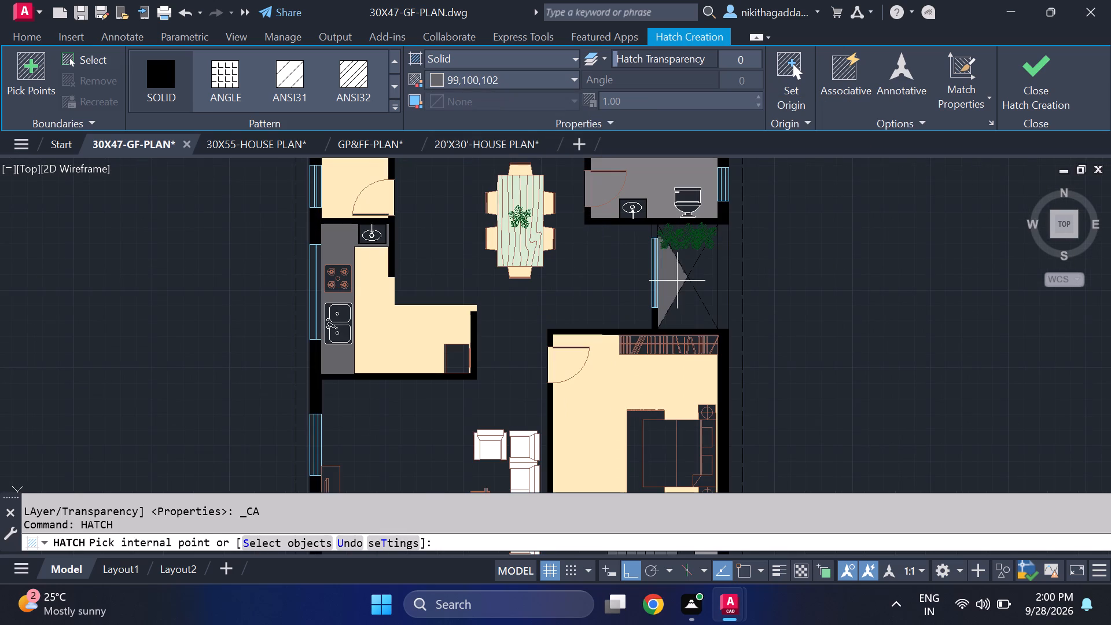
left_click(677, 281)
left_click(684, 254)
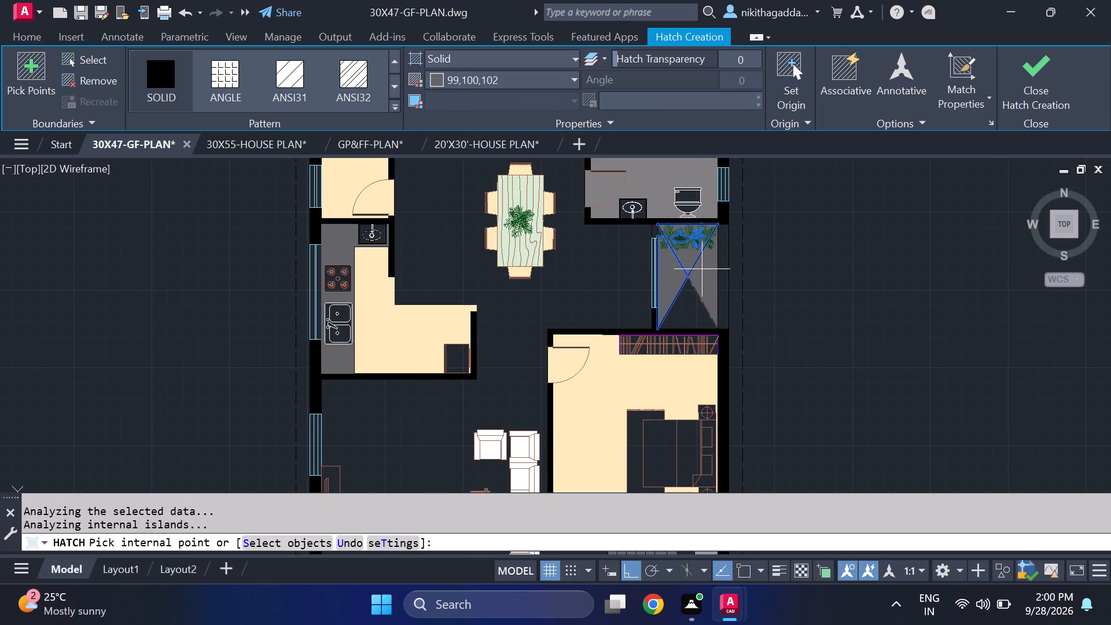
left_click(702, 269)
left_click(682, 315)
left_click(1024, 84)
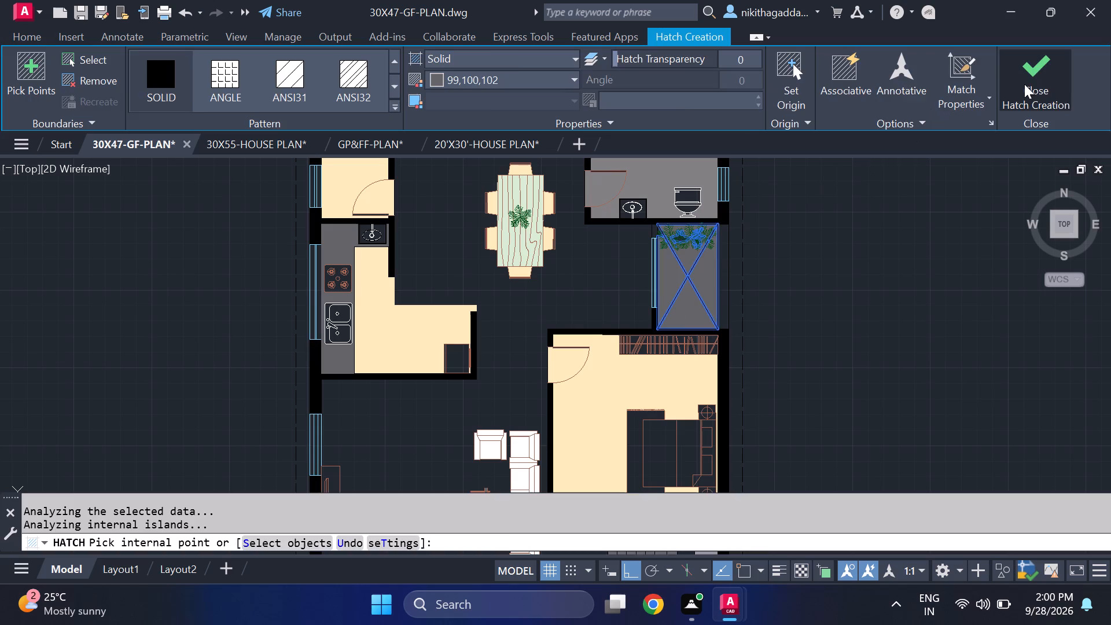
Erase the three plants along the toilet-side end of the crossed open space.
scroll(720, 257, "up", 3)
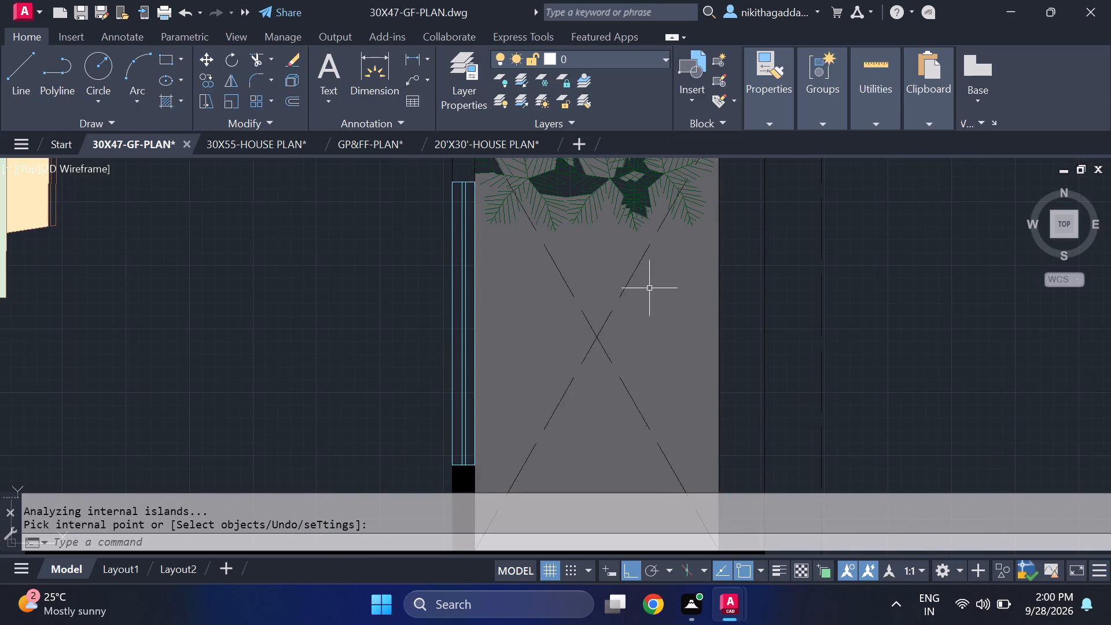
middle_click_drag(673, 370, 704, 455)
left_click(709, 262)
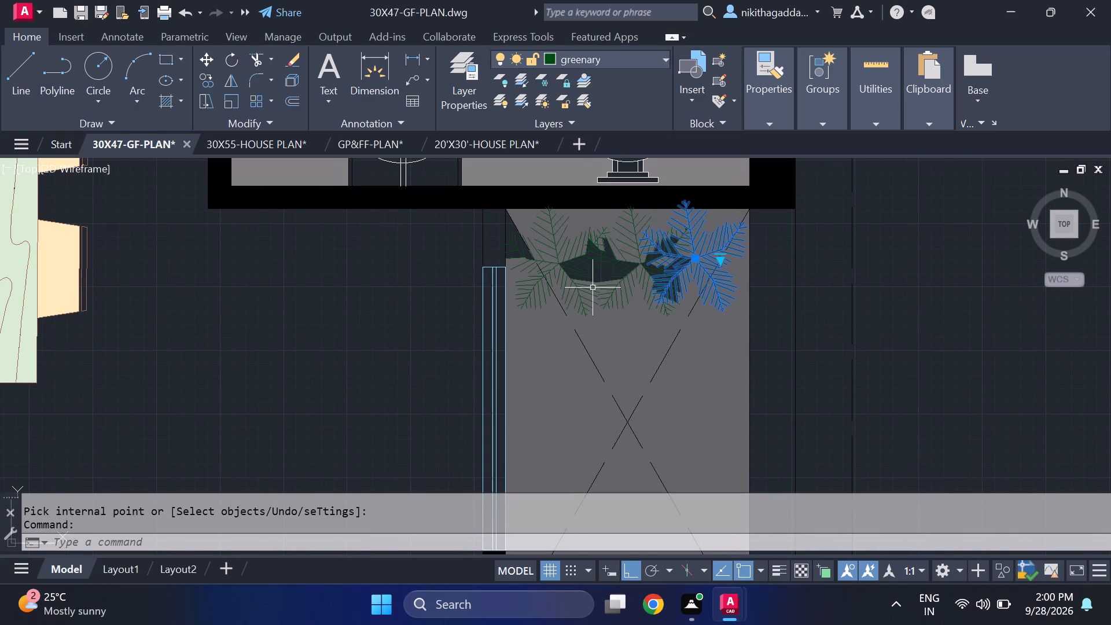
left_click(593, 287)
left_click(627, 274)
key("Delete")
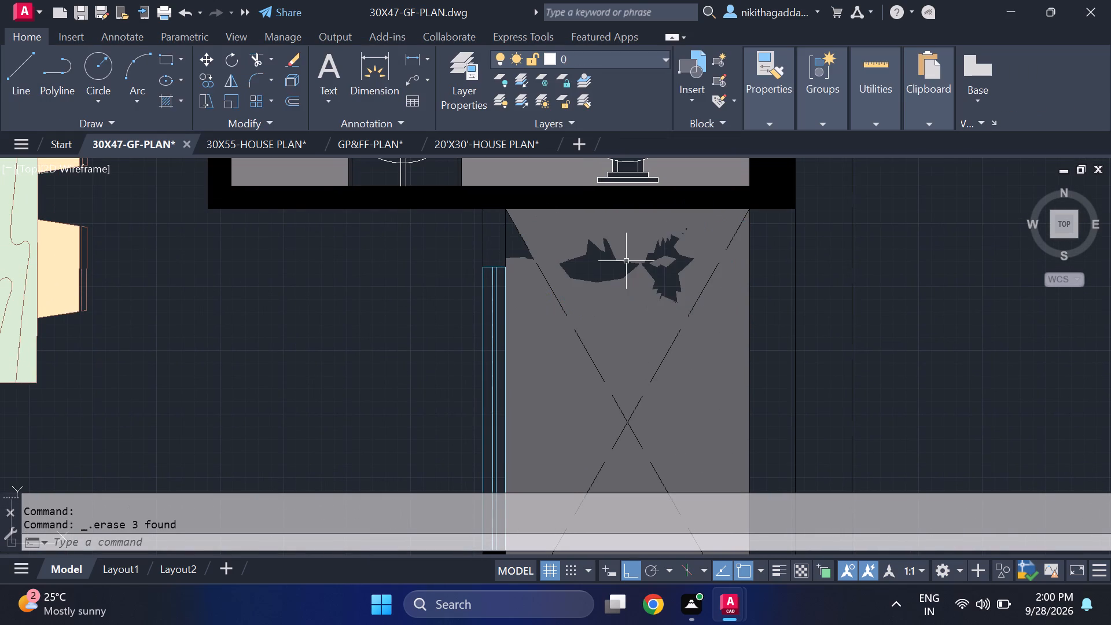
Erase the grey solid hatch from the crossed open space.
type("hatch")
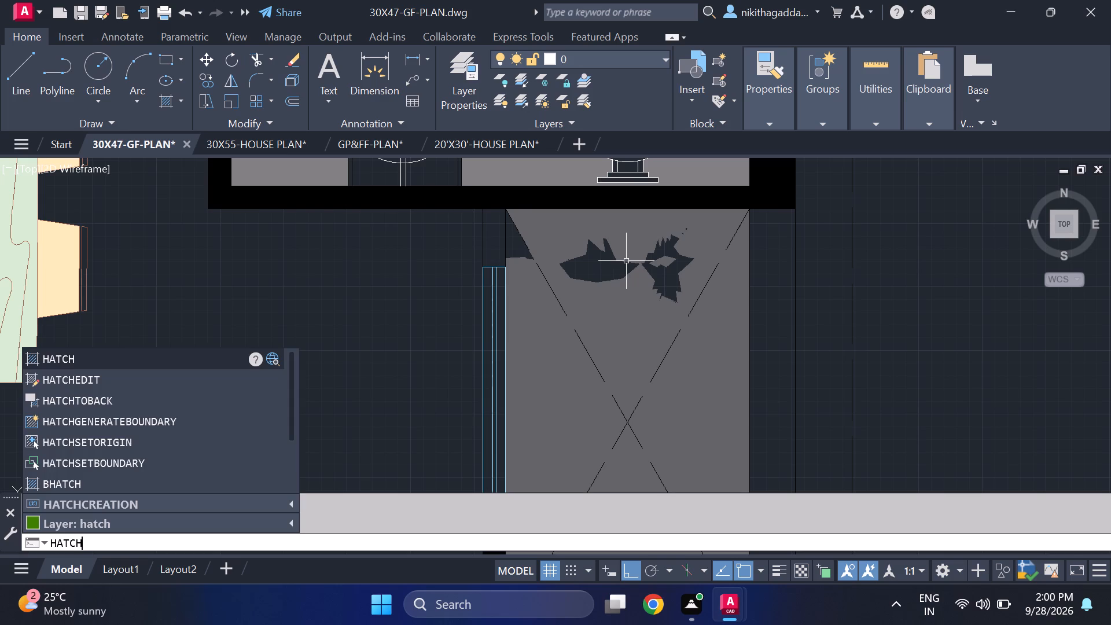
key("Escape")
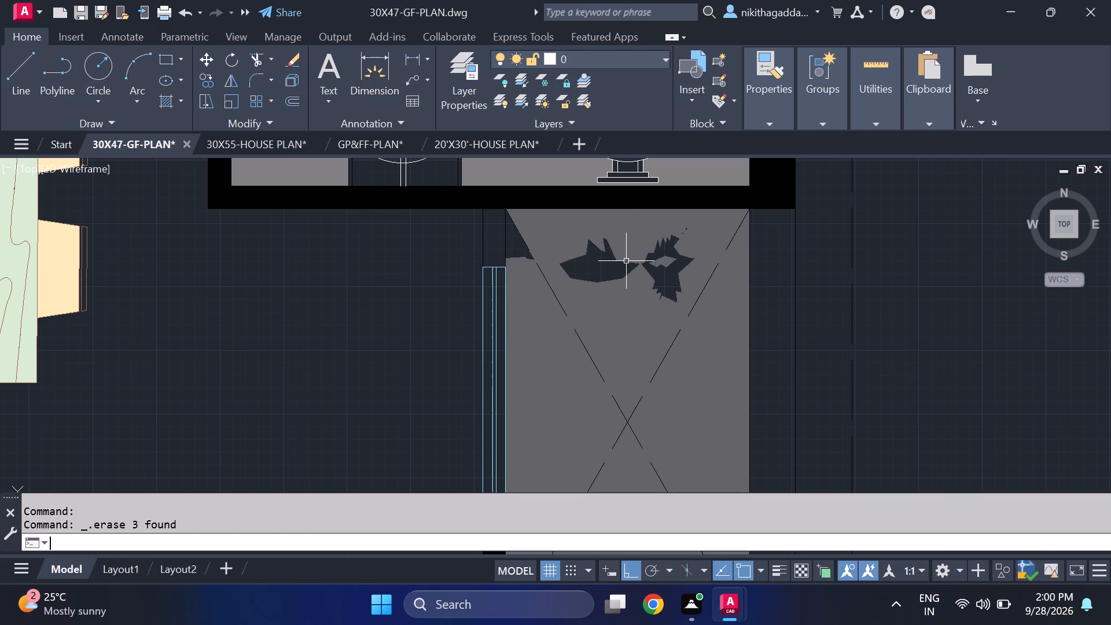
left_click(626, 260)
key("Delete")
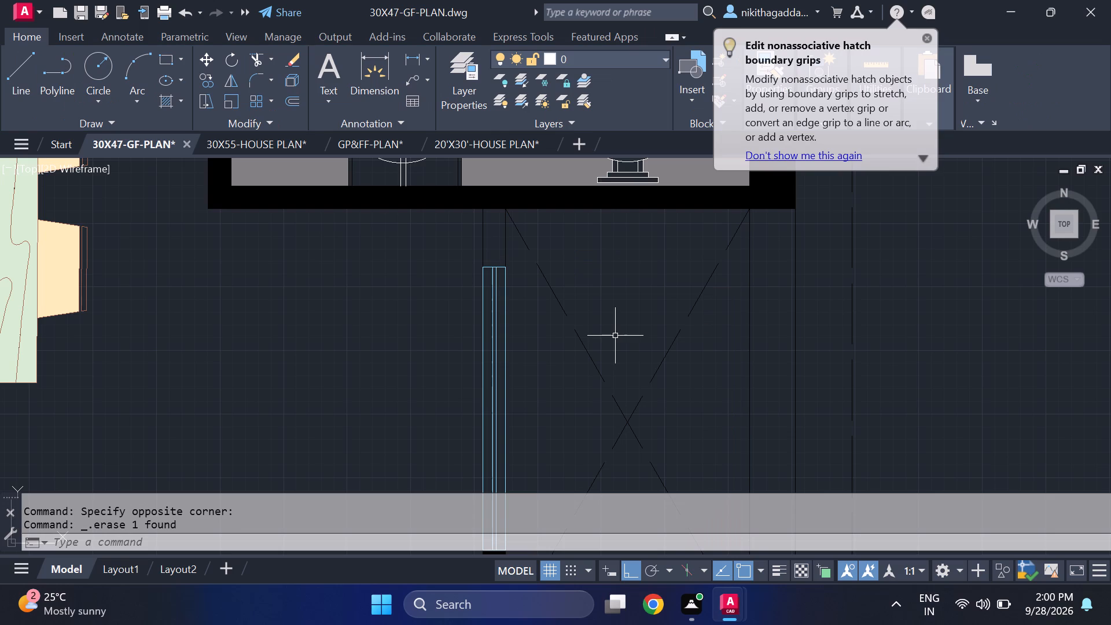
On the walls layer, draw a line across the open space from the window's toilet-side corner to the outer wall.
left_click(658, 61)
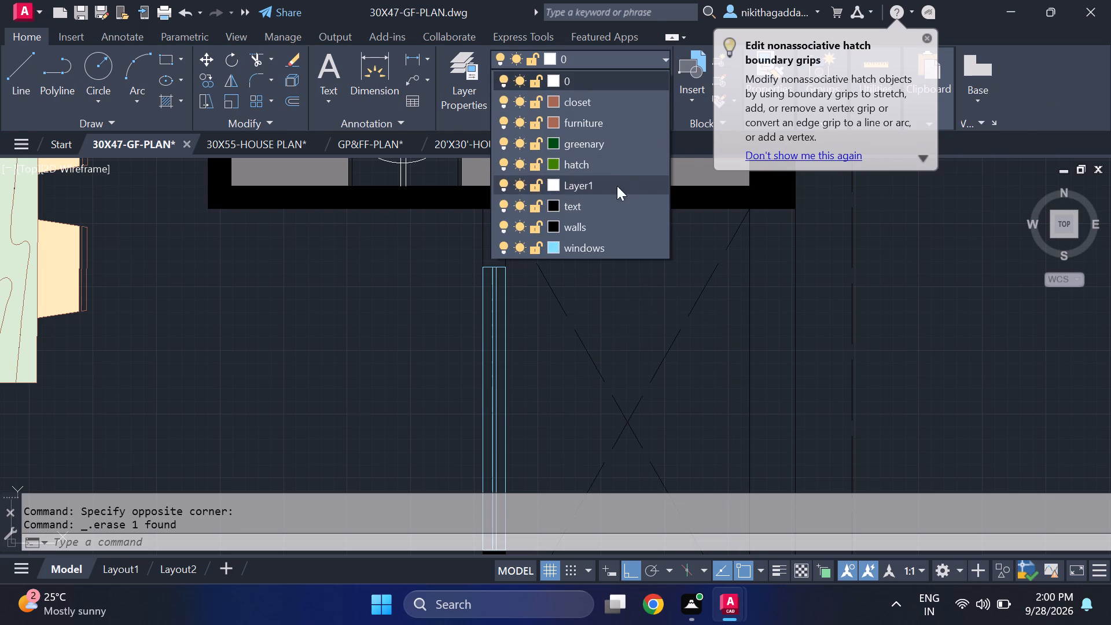
left_click(588, 226)
key("l")
key("Return")
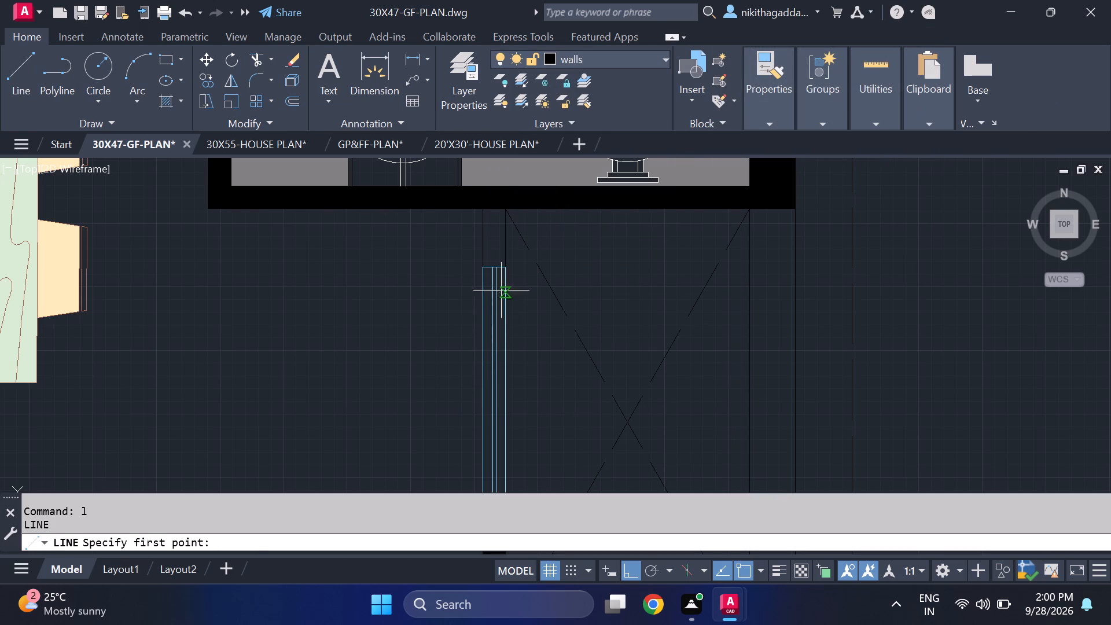
left_click(513, 274)
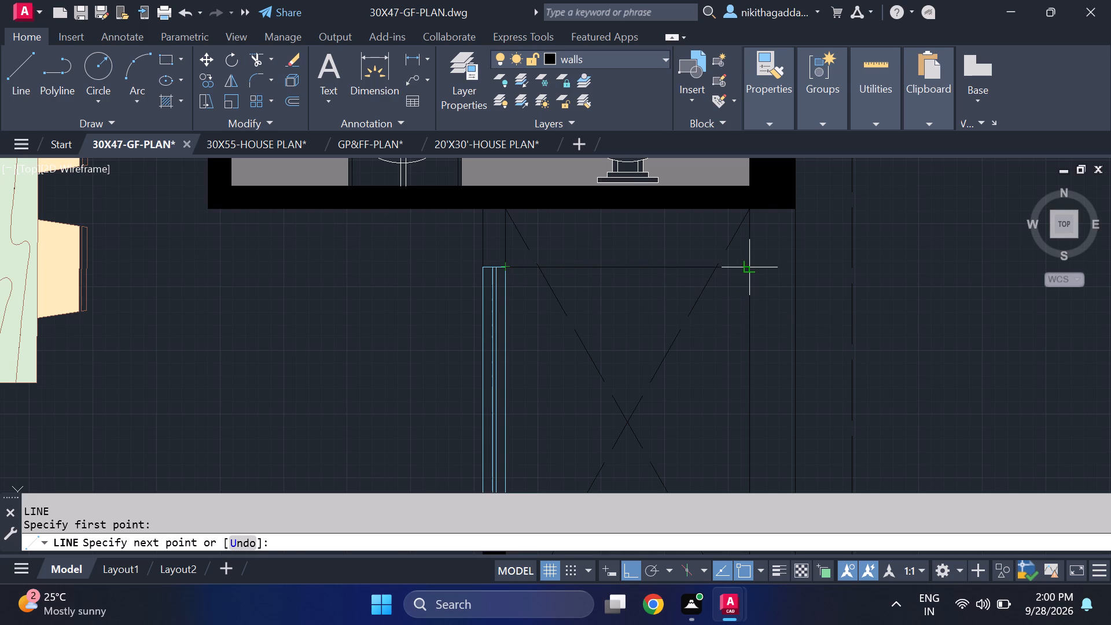
left_click(749, 269)
key("Escape")
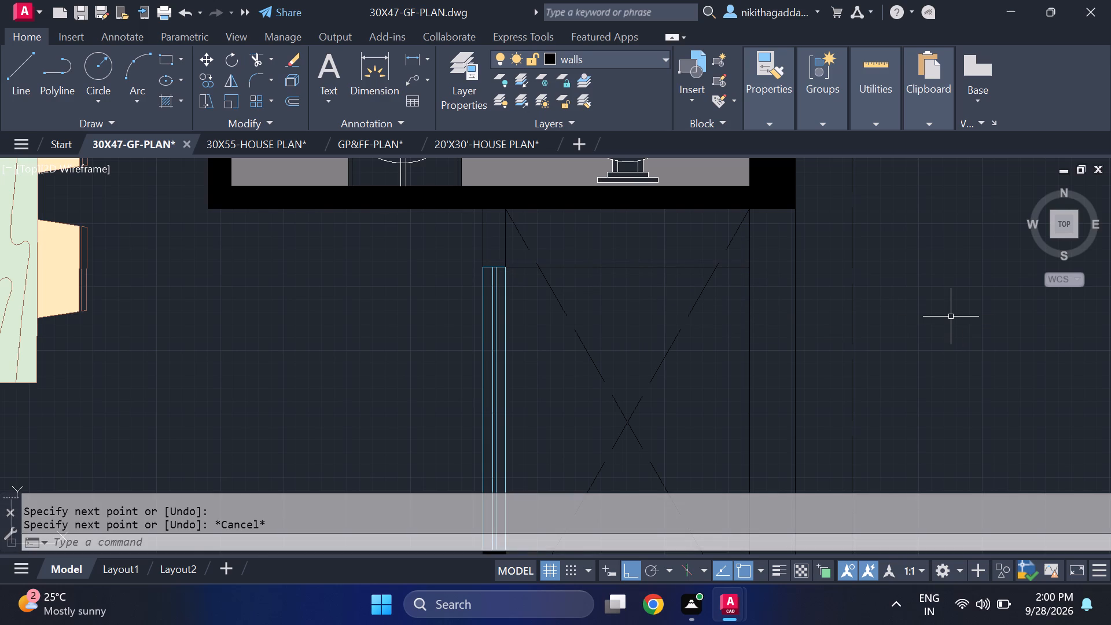
Fill the crossed open space between the new line and the bedroom with a solid hatch in grey 99,100,102.
scroll(948, 325, "down", 3)
middle_click_drag(911, 378, 816, 318)
scroll(817, 315, "up", 1)
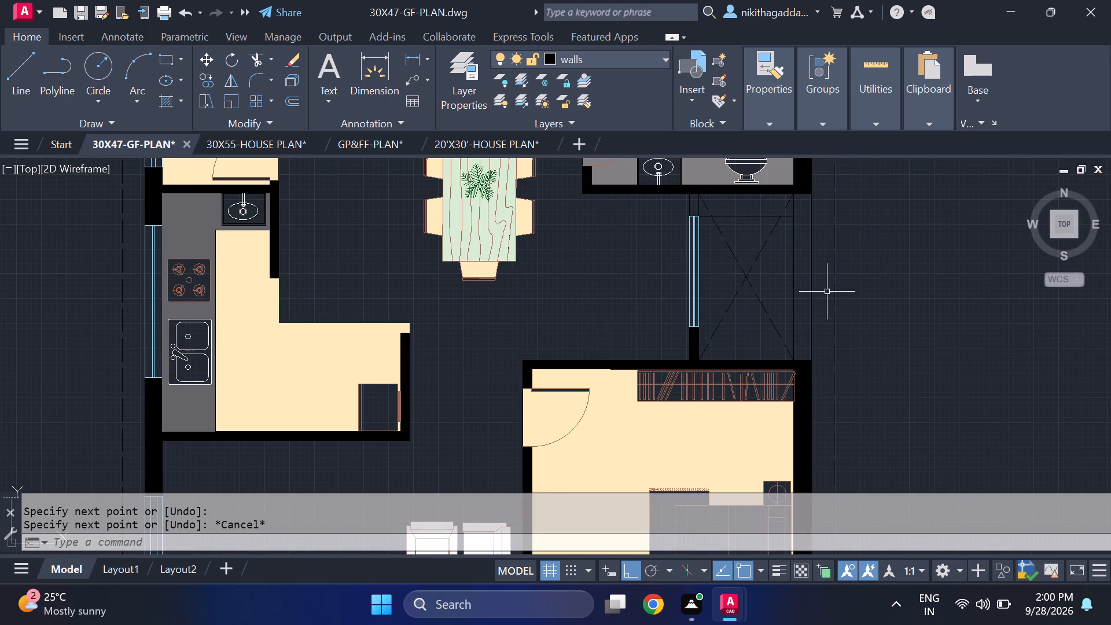
middle_click_drag(827, 291, 832, 342)
type("hatch")
key("Return")
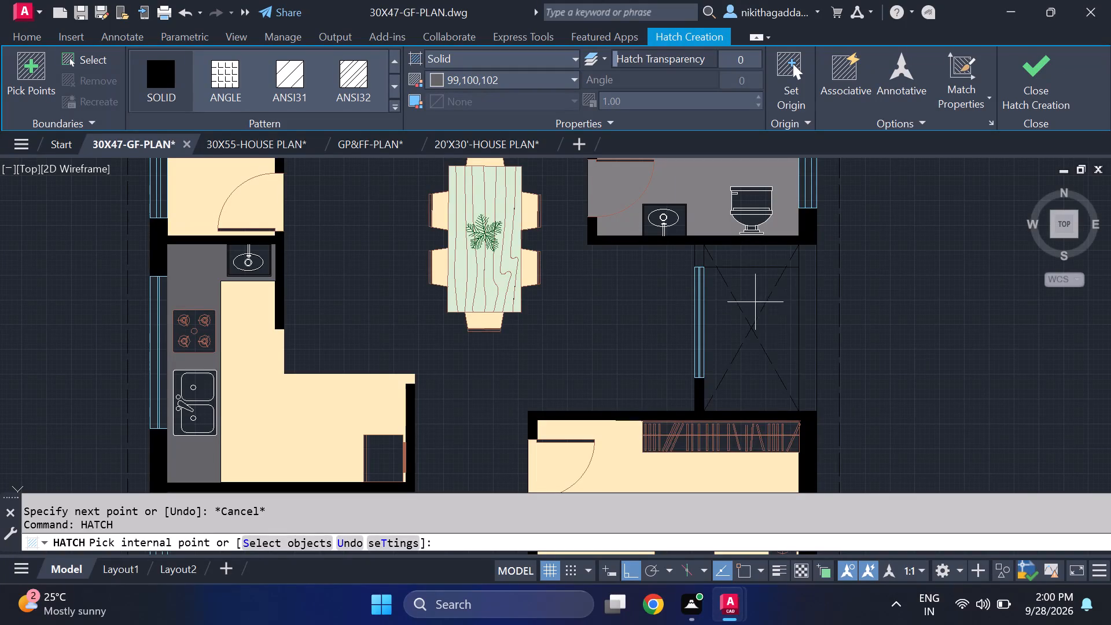
left_click(741, 332)
left_click(744, 303)
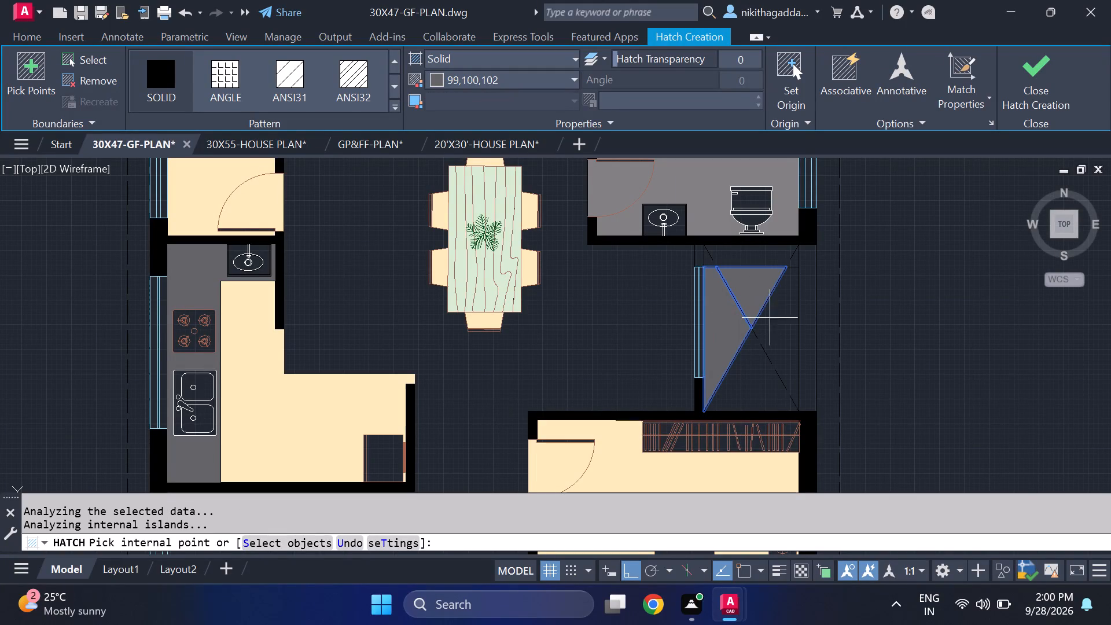
left_click(772, 319)
left_click(760, 387)
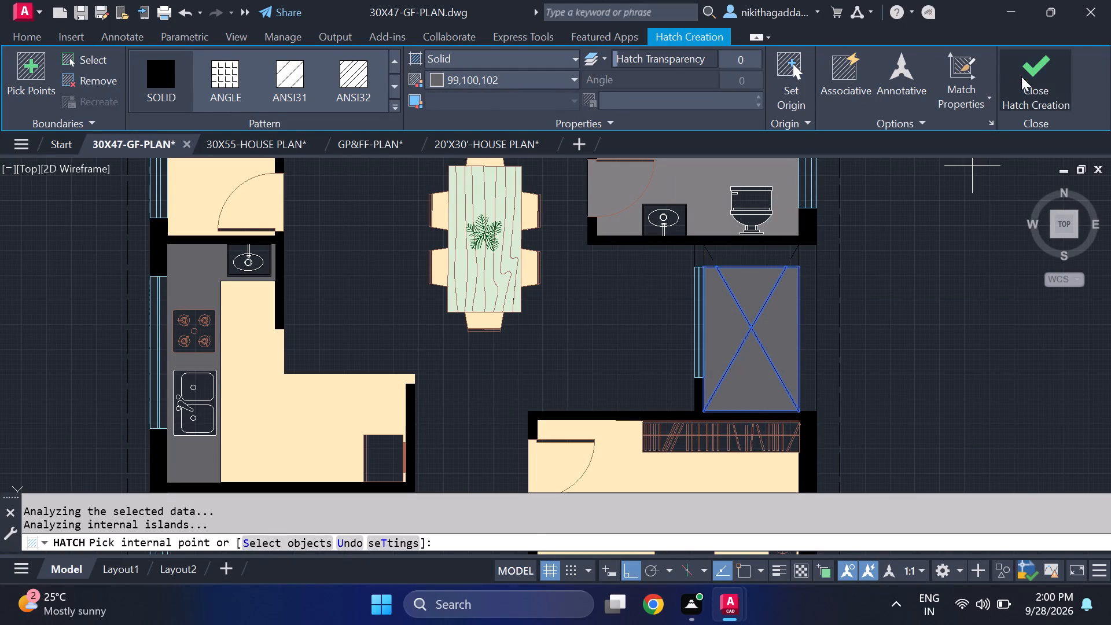
left_click(1025, 71)
Fill the narrow outer wall strip beside the open space with a solid hatch in grey 147,149,152.
scroll(794, 332, "down", 1)
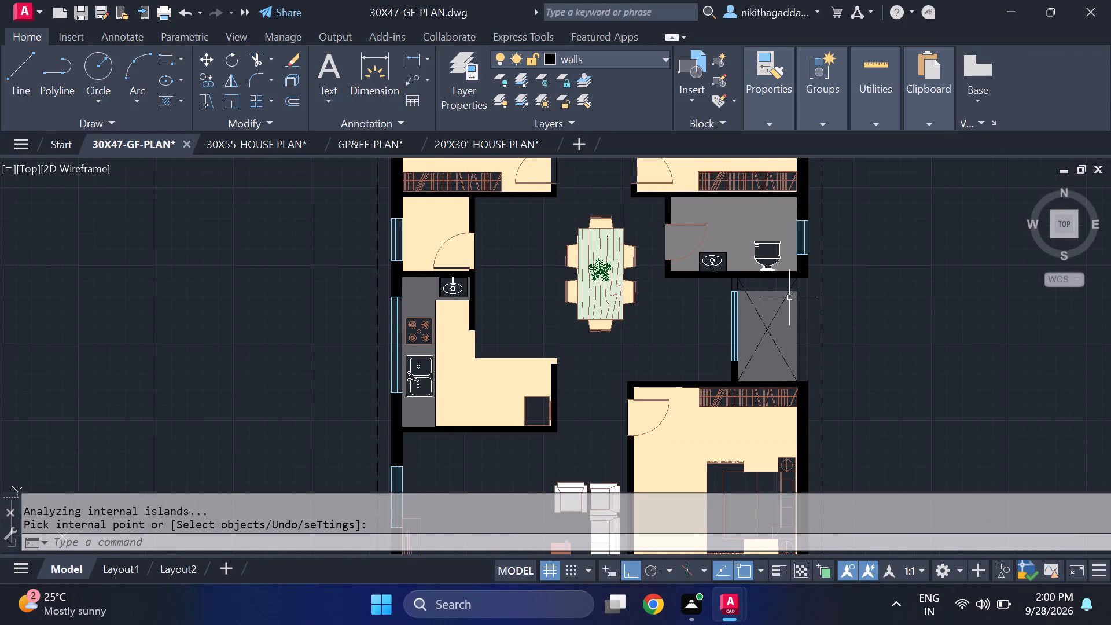
middle_click_drag(779, 334, 763, 411)
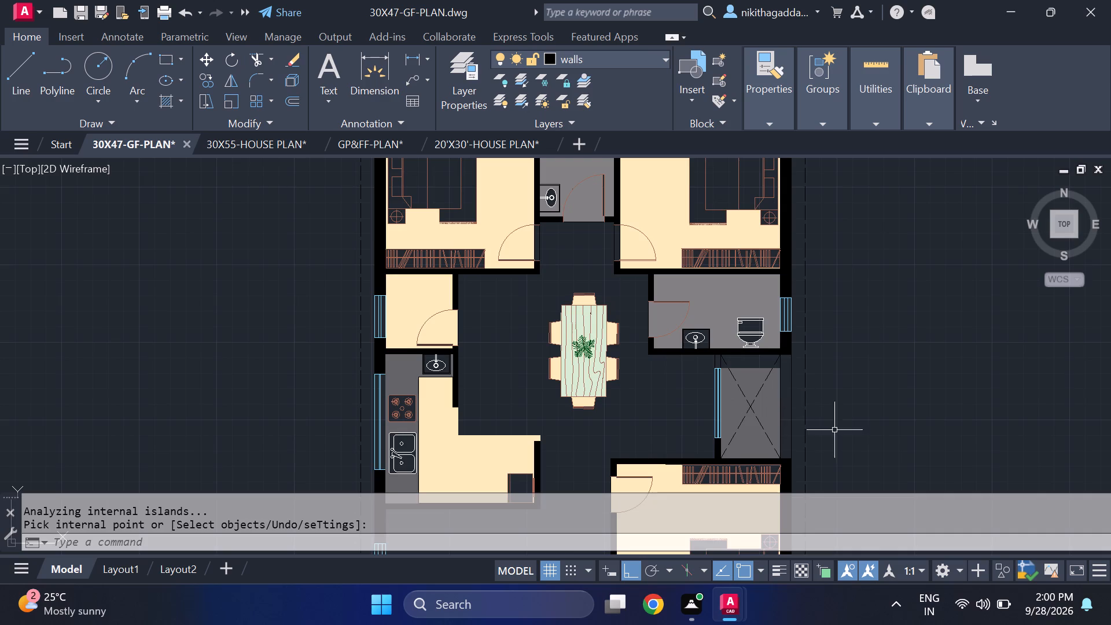
middle_click_drag(842, 440, 755, 370)
type("hatch")
key("Return")
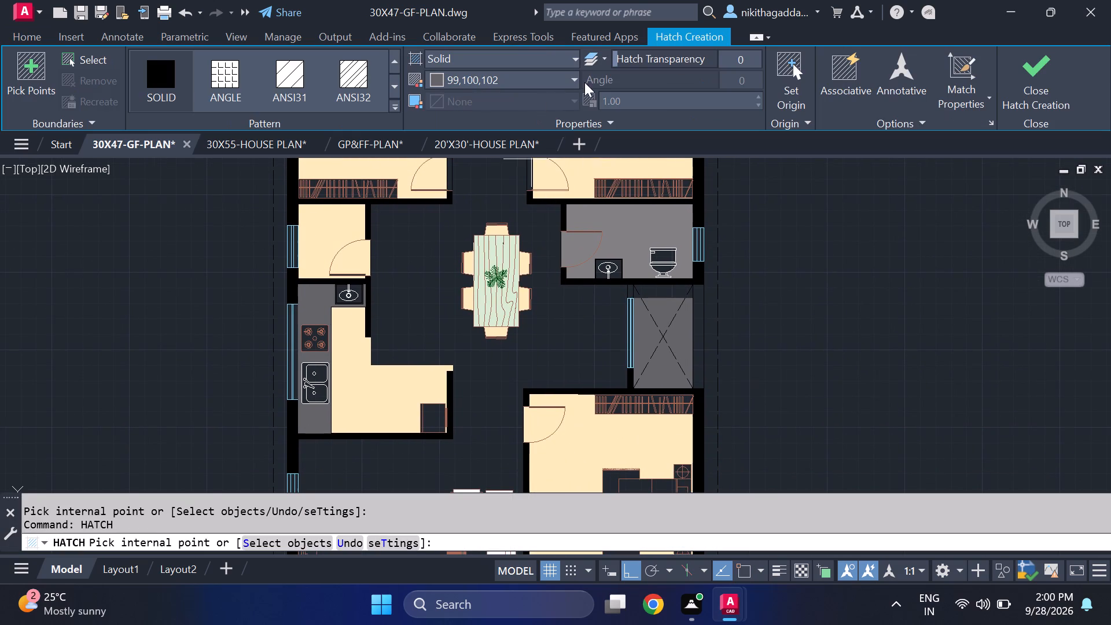
left_click(559, 88)
left_click(430, 198)
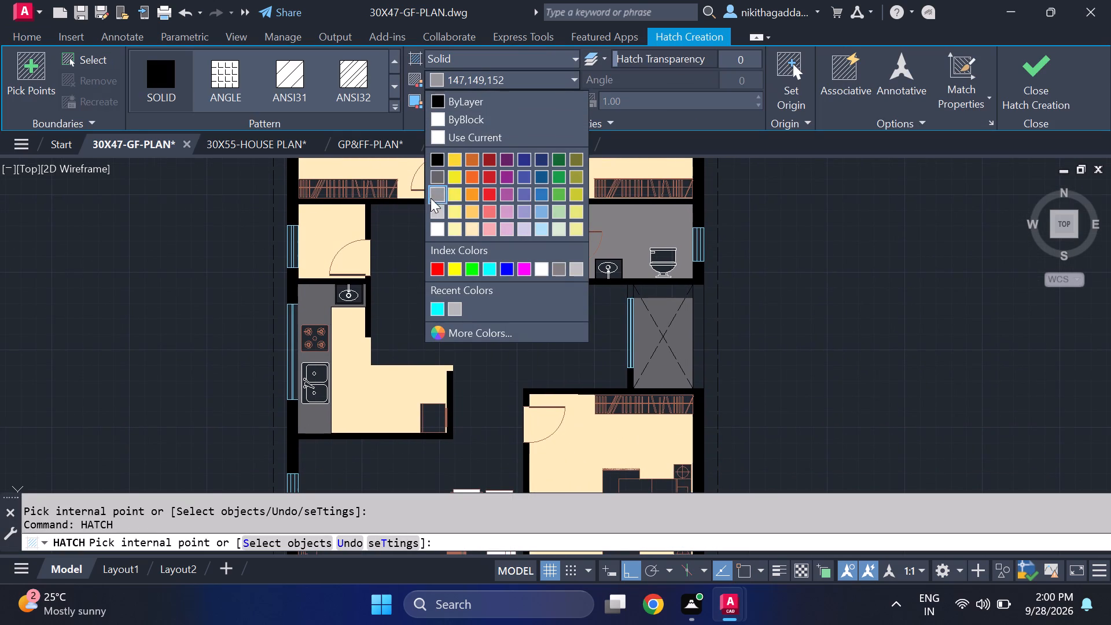
left_click(703, 324)
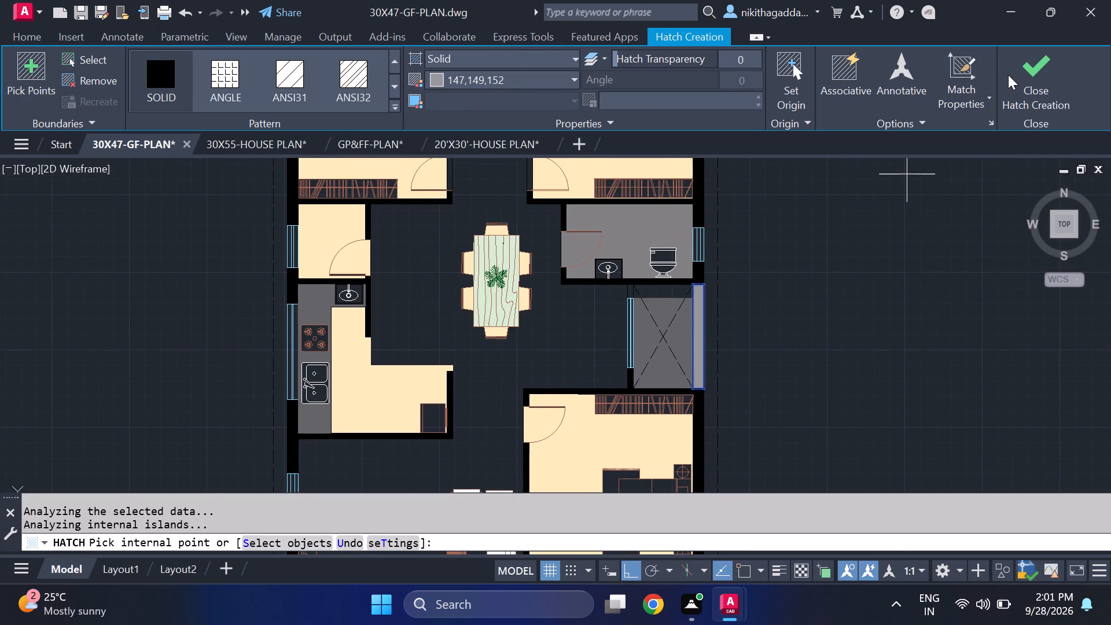
left_click(1031, 72)
With Ortho off, copy a palm plant from the planter beside the stairs three times along the open space's strip next to the toilet.
scroll(650, 299, "up", 1)
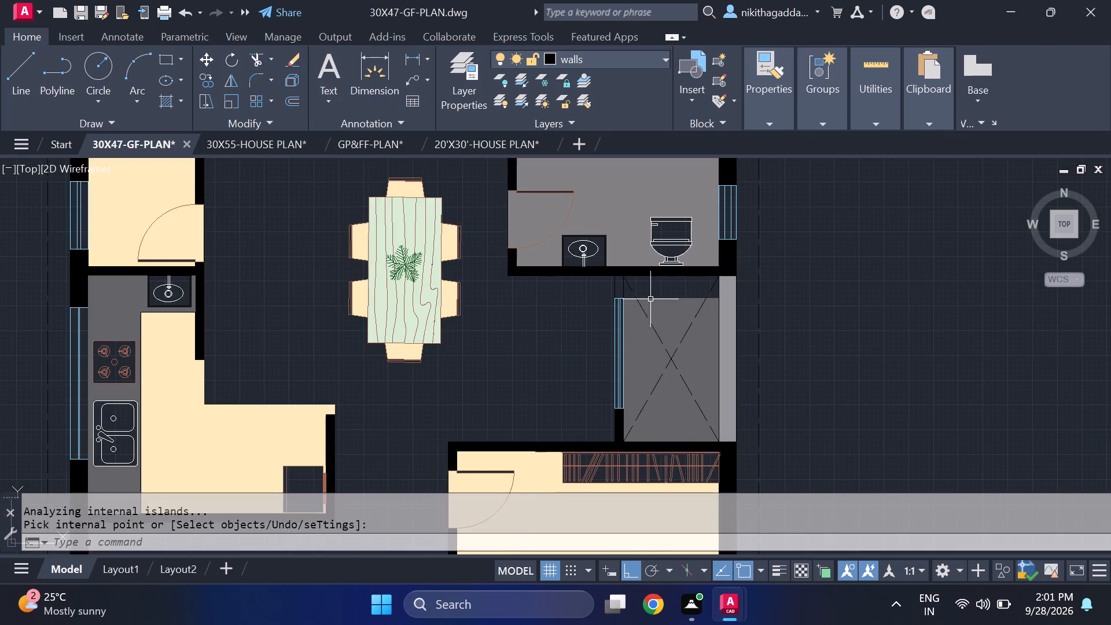
scroll(652, 299, "down", 4)
scroll(653, 405, "up", 2)
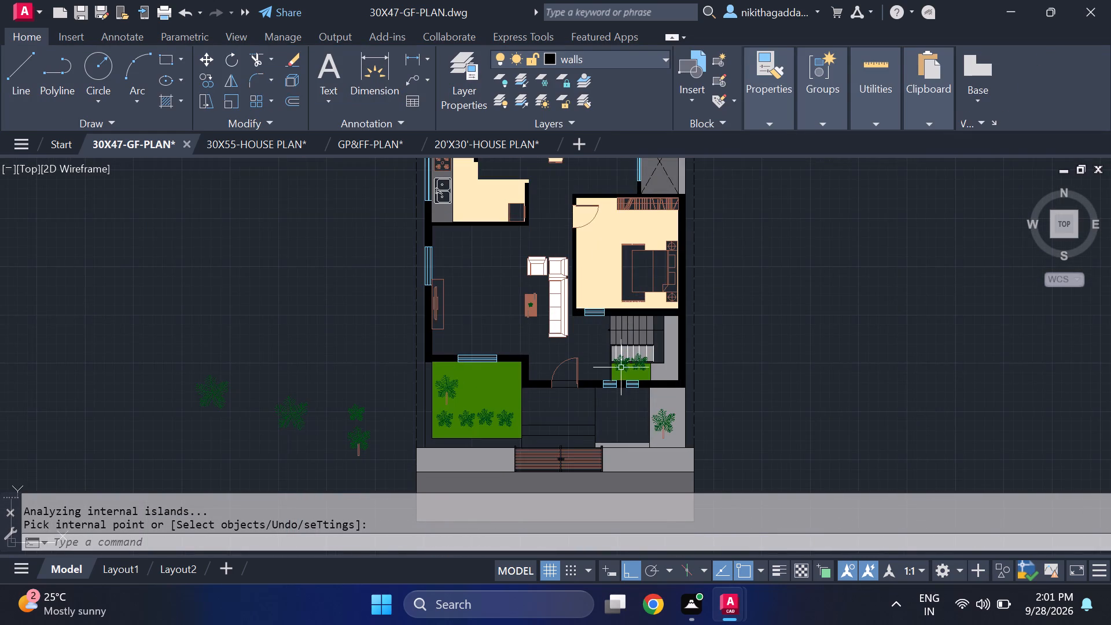
scroll(621, 365, "up", 2)
left_click(624, 364)
type("co")
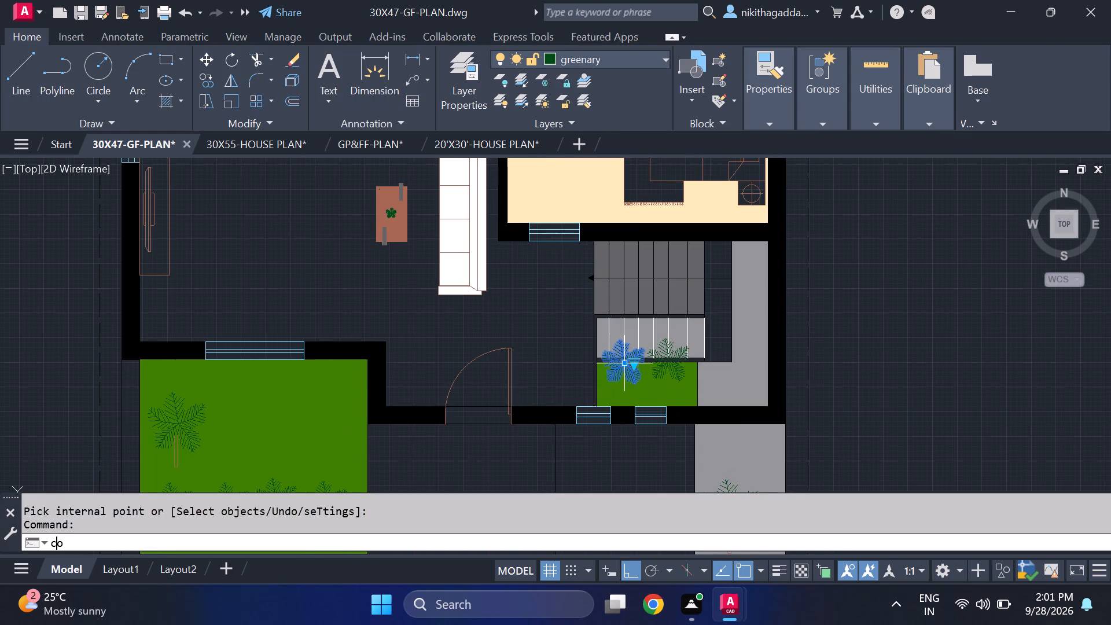
key("Return")
left_click(618, 364)
scroll(761, 236, "down", 2)
middle_click_drag(752, 253, 688, 469)
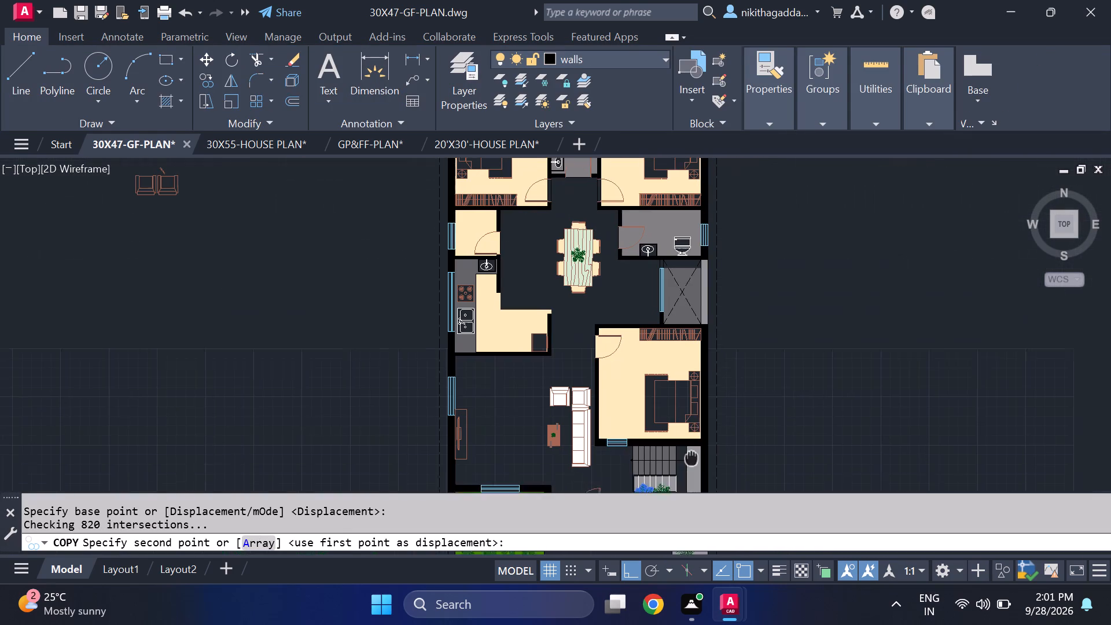
middle_click_drag(688, 469, 688, 474)
key("F8")
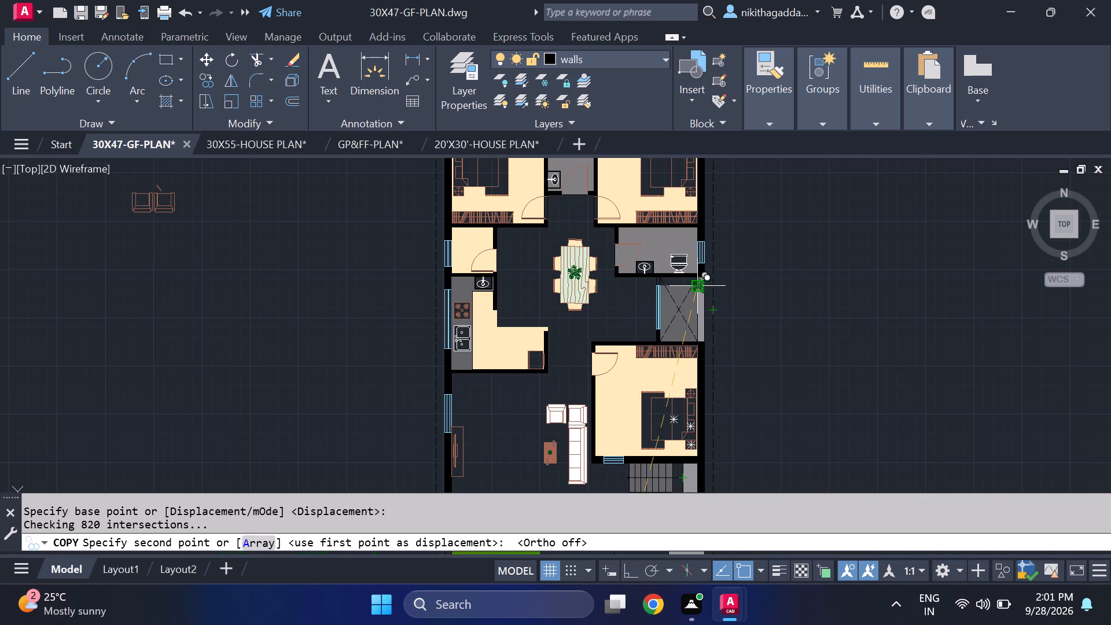
scroll(709, 314, "down", 2)
scroll(686, 310, "up", 3)
middle_click_drag(674, 289, 669, 345)
scroll(676, 313, "up", 2)
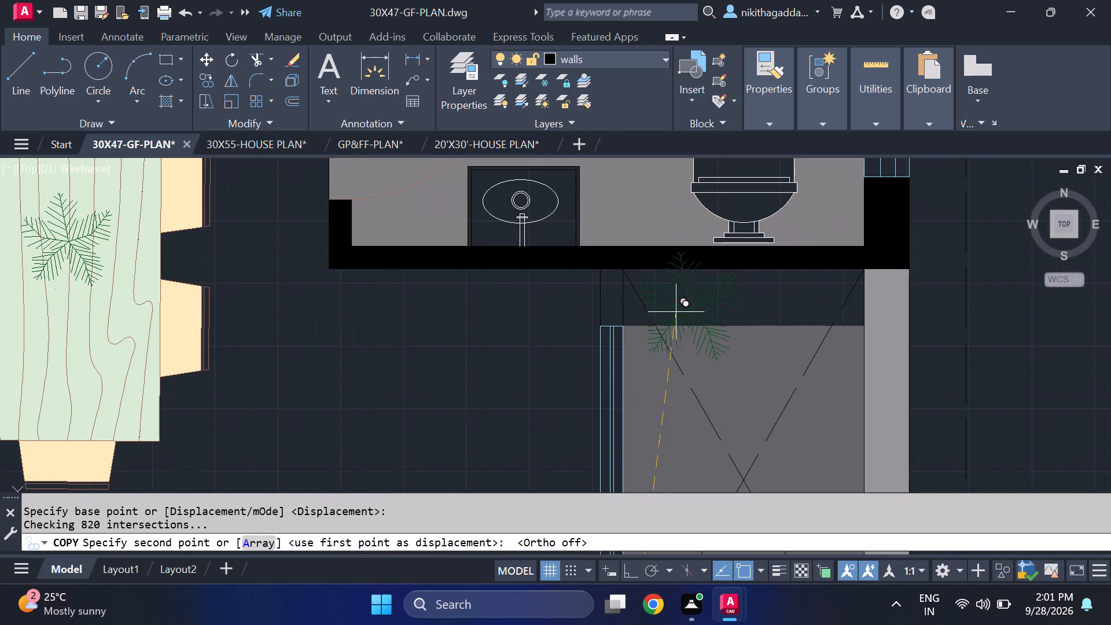
scroll(663, 325, "up", 1)
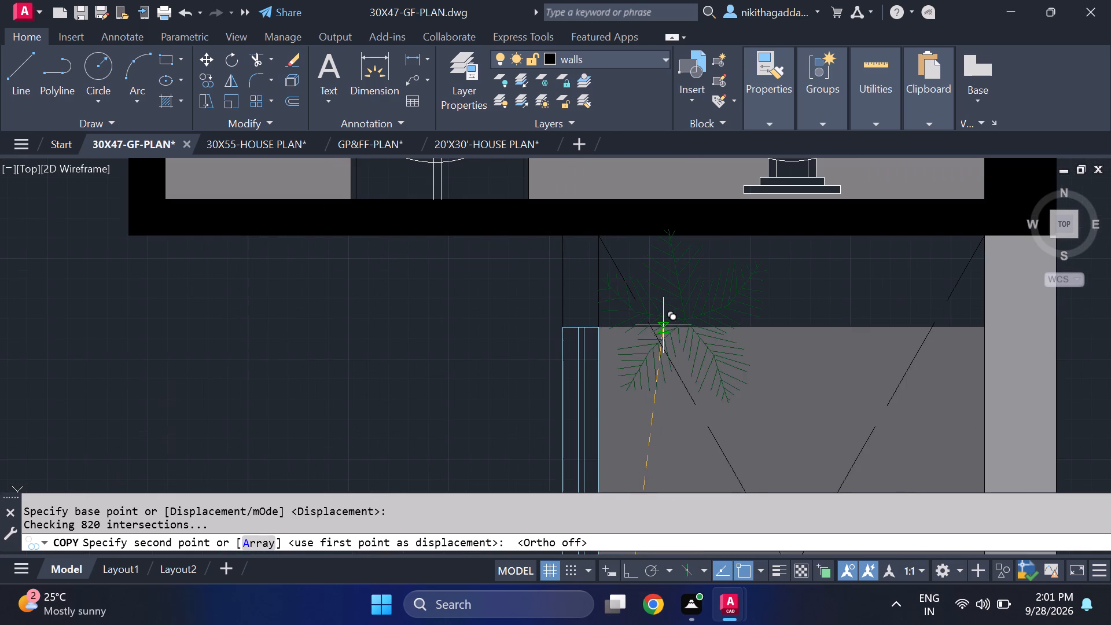
left_click(663, 325)
left_click(793, 321)
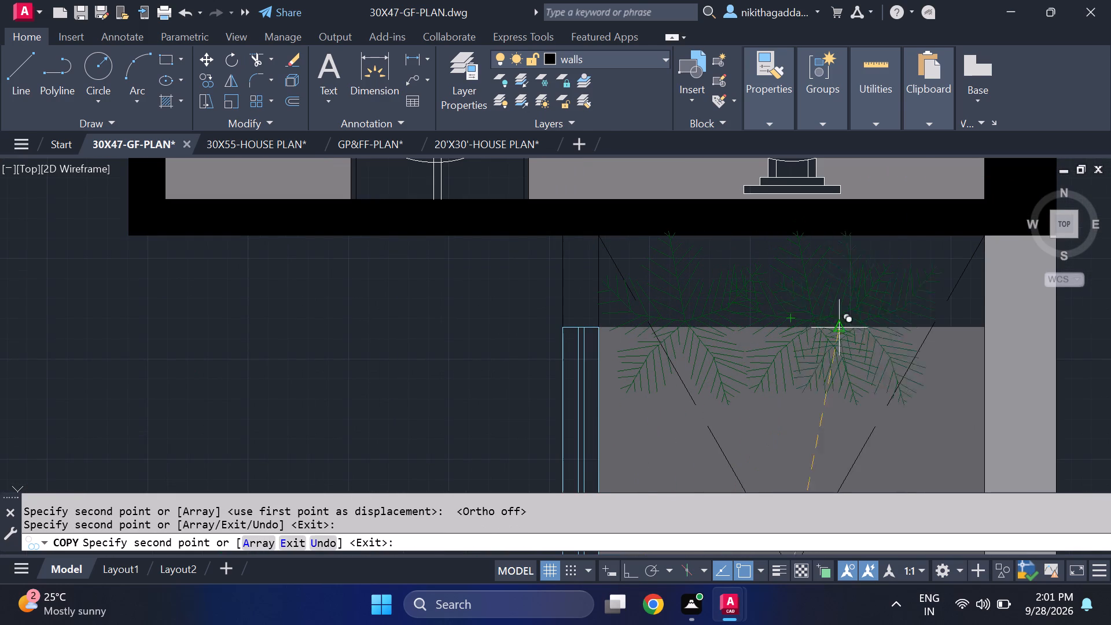
left_click(882, 319)
Place one more copy of the plant among those in the strip beside the toilet wall and finish copying.
scroll(915, 327, "down", 4)
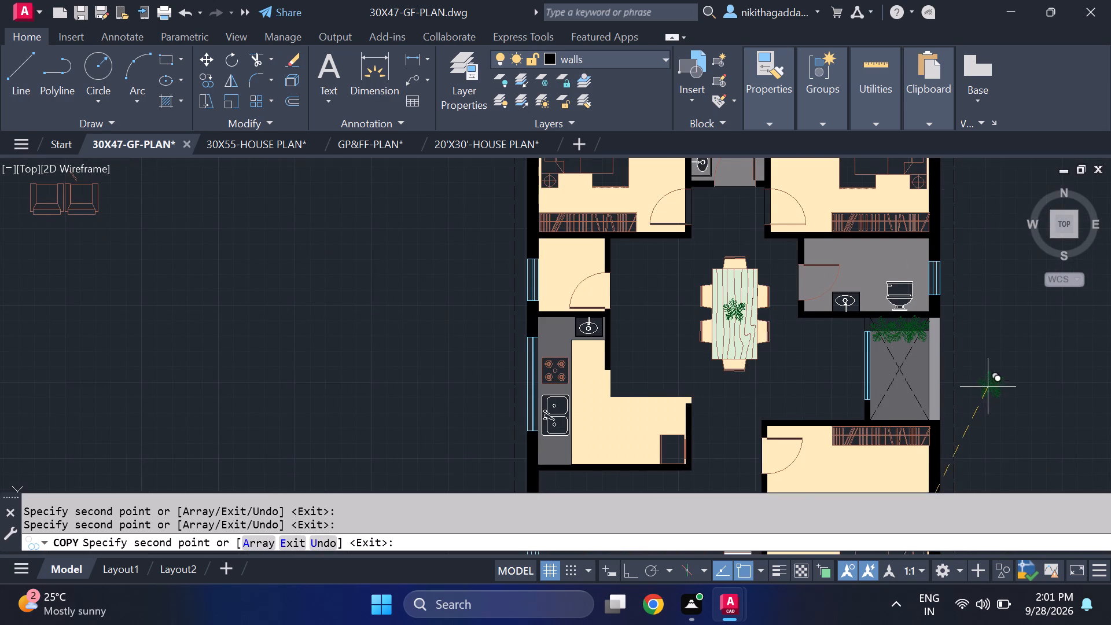
middle_click_drag(962, 354, 855, 282)
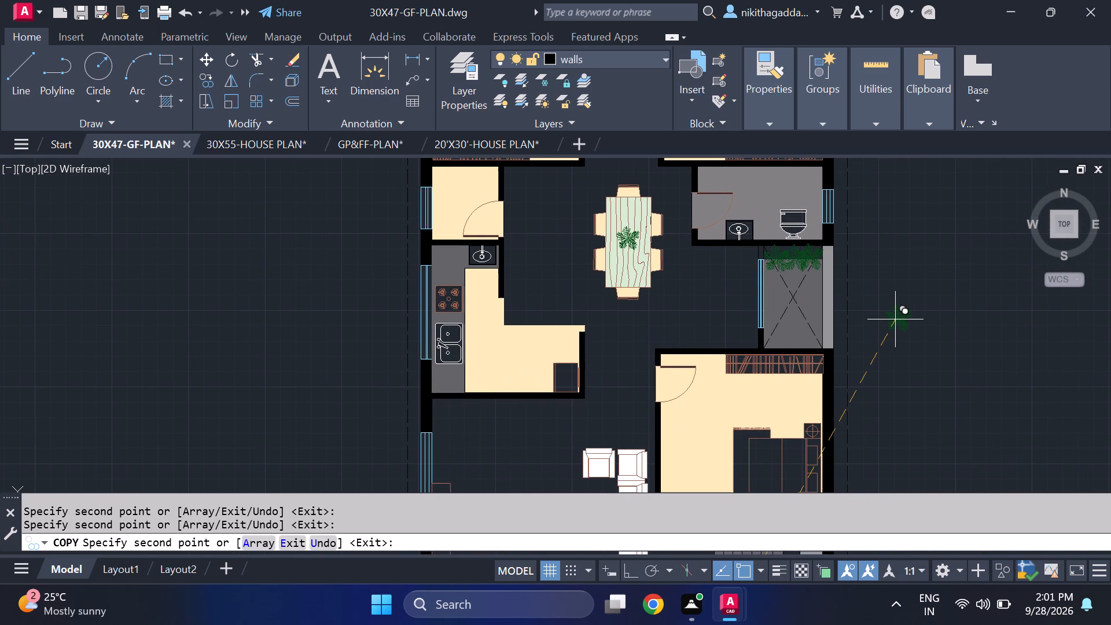
scroll(781, 246, "up", 3)
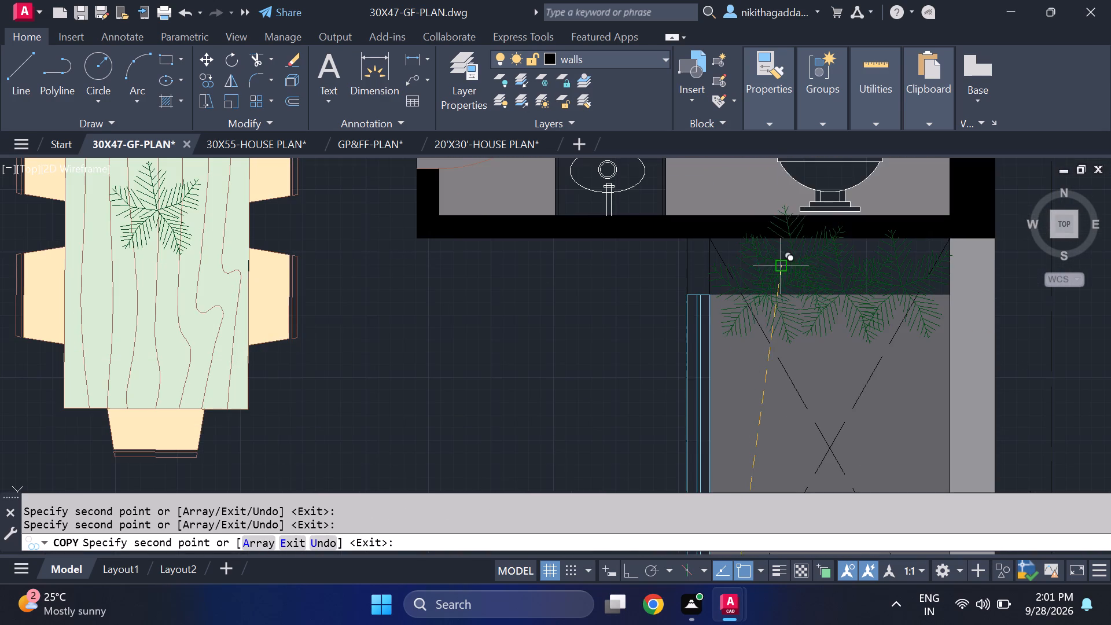
scroll(755, 285, "up", 2)
middle_click_drag(719, 285, 722, 297)
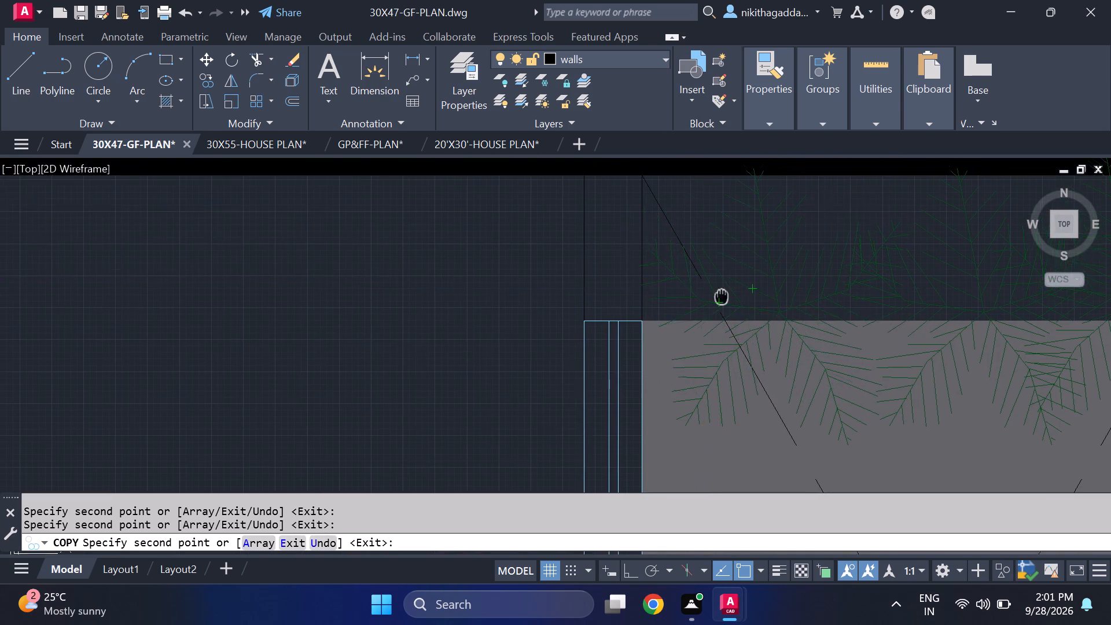
middle_click_drag(722, 297, 733, 373)
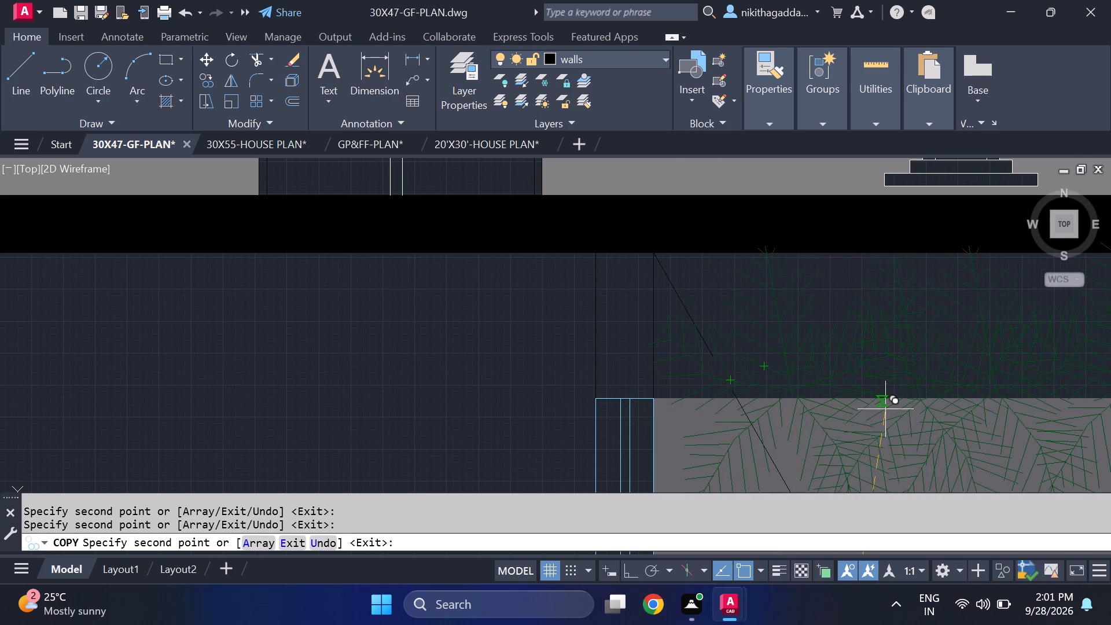
left_click(885, 409)
scroll(899, 399, "down", 2)
middle_click_drag(965, 435, 689, 324)
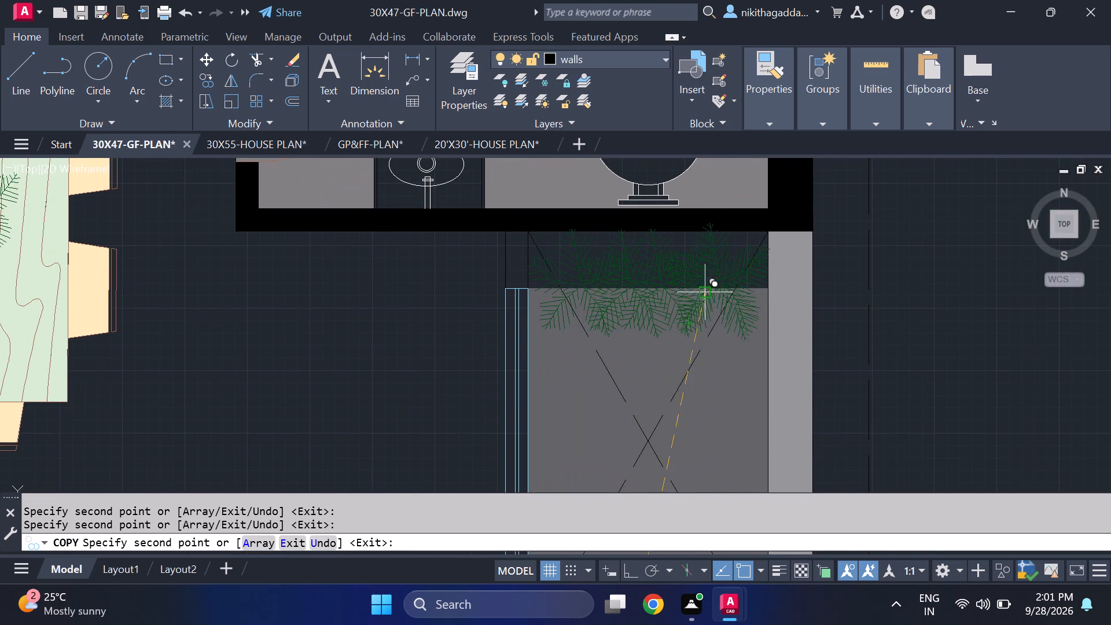
scroll(900, 332, "down", 3)
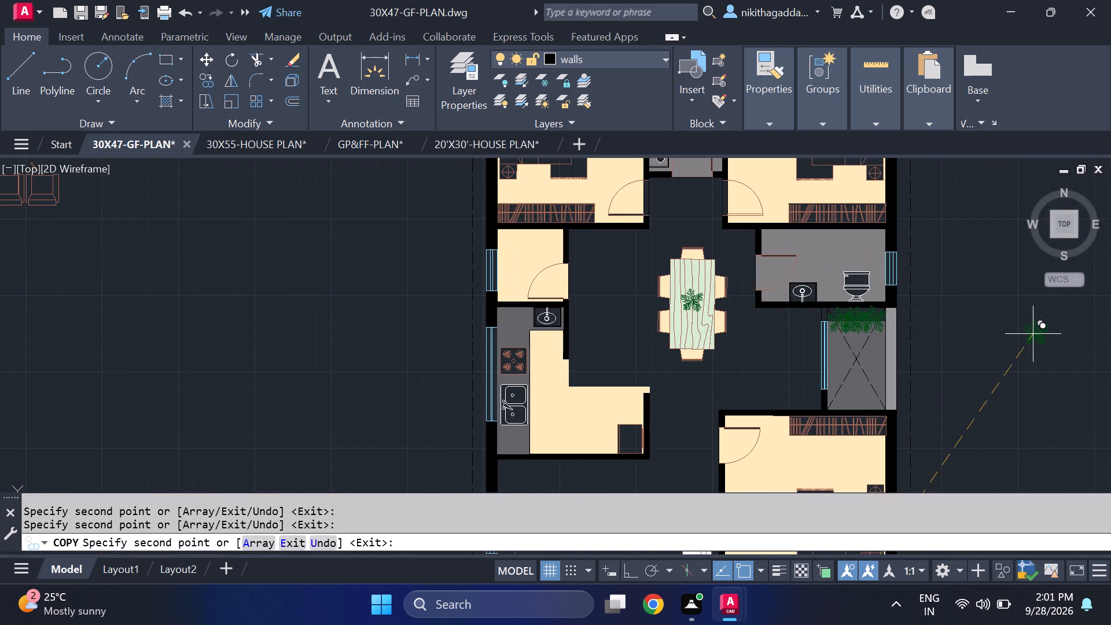
key("Escape")
Fill the entrance landing outside the main door with a solid hatch in grey 147,149,152.
scroll(1024, 339, "down", 3)
middle_click_drag(1000, 406, 808, 356)
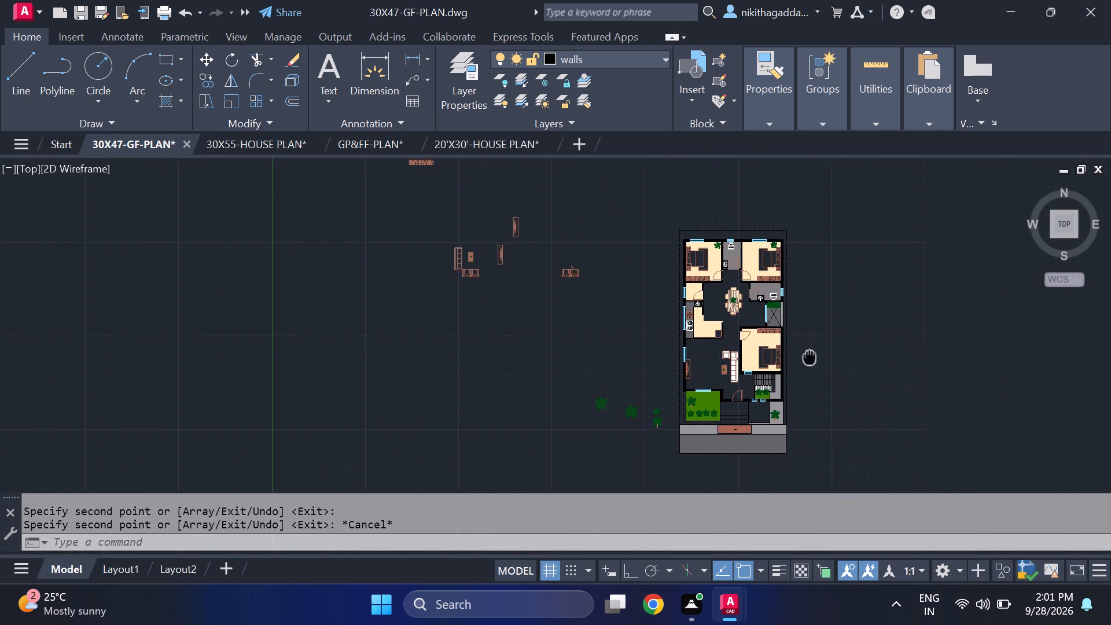
middle_click_drag(808, 356, 779, 356)
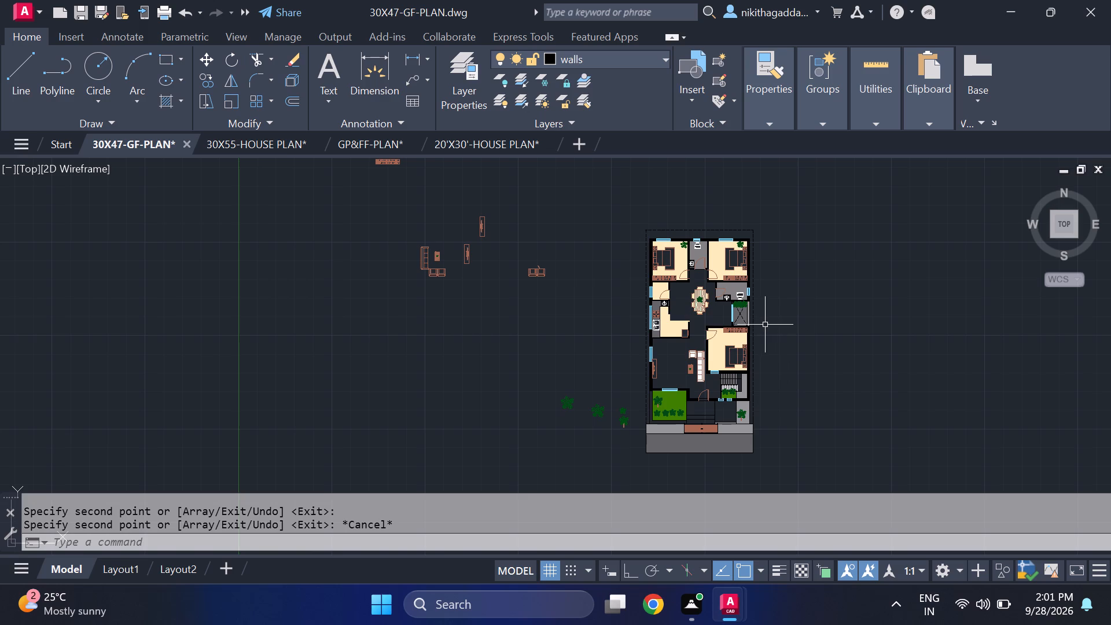
middle_click_drag(799, 373, 786, 354)
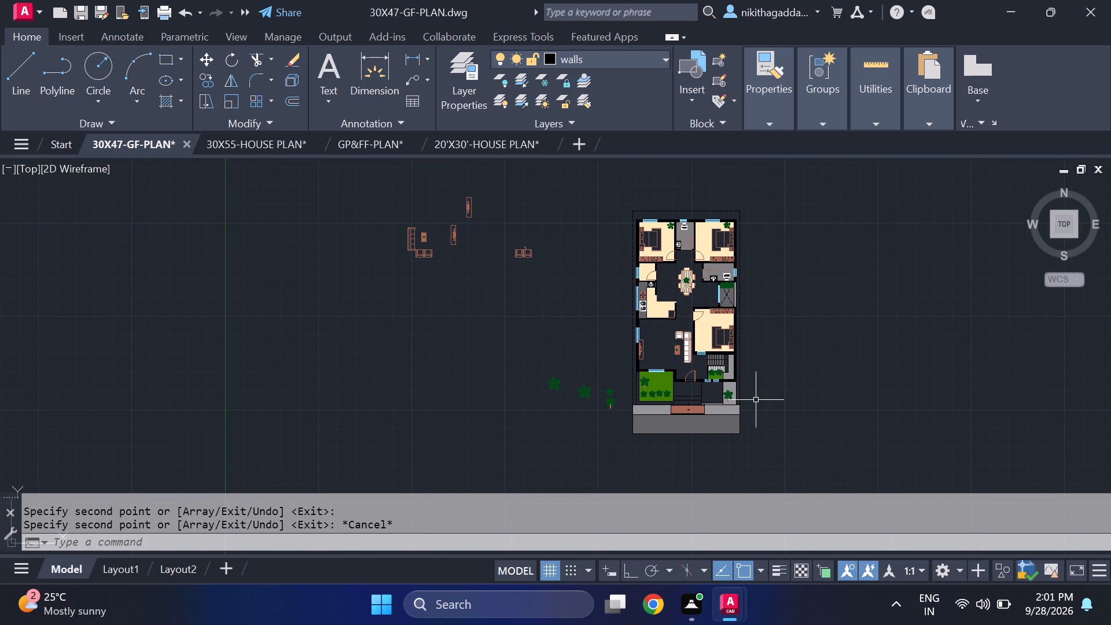
scroll(707, 420, "up", 1)
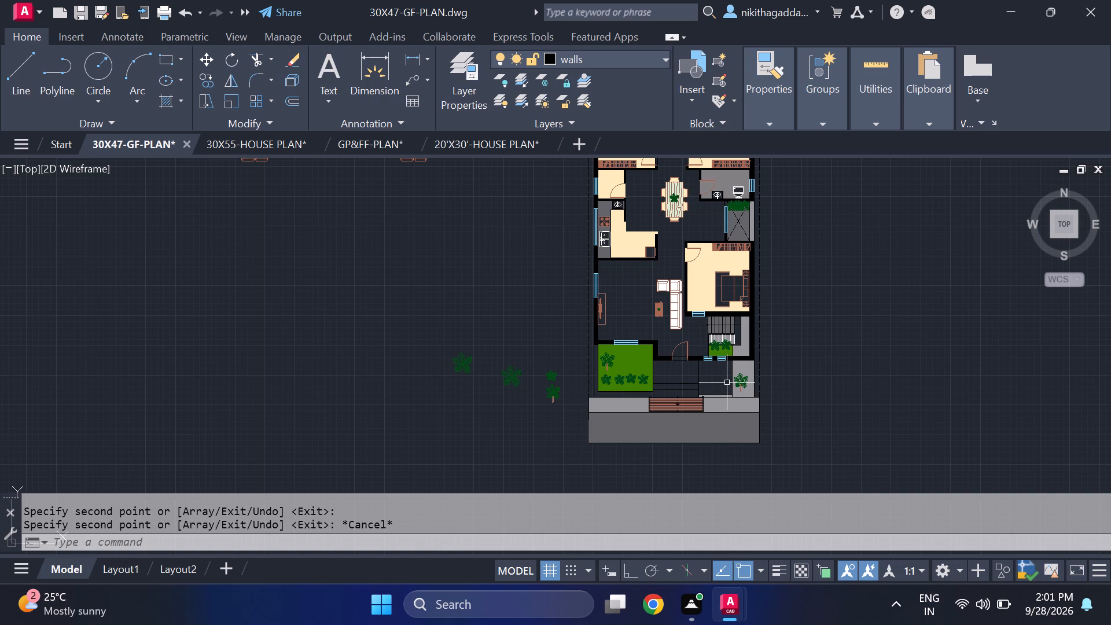
scroll(729, 385, "up", 1)
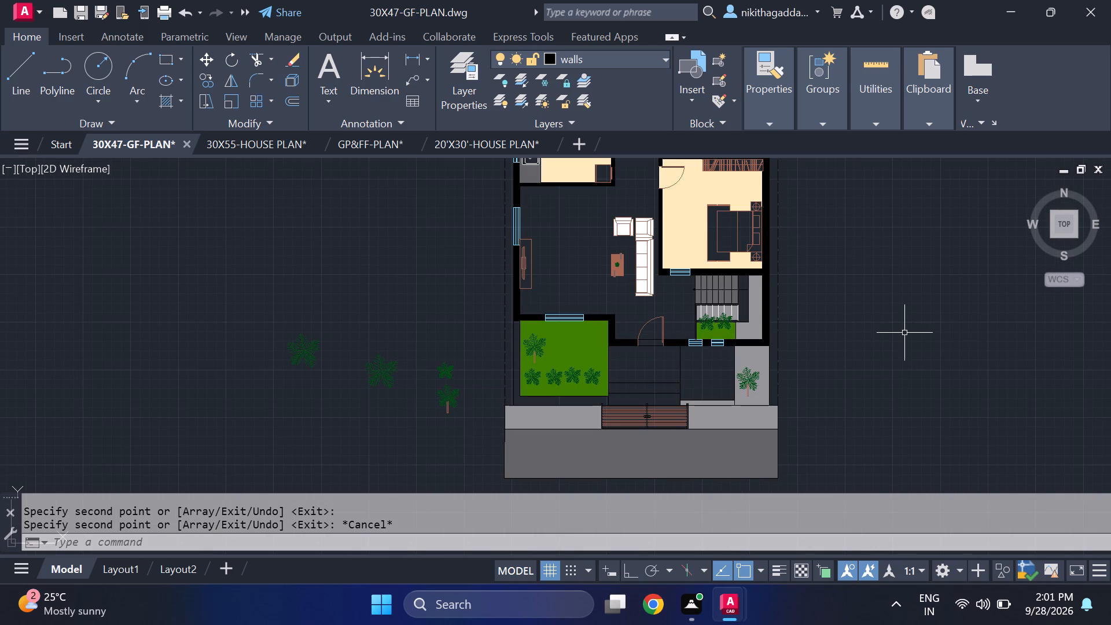
middle_click_drag(903, 333, 907, 347)
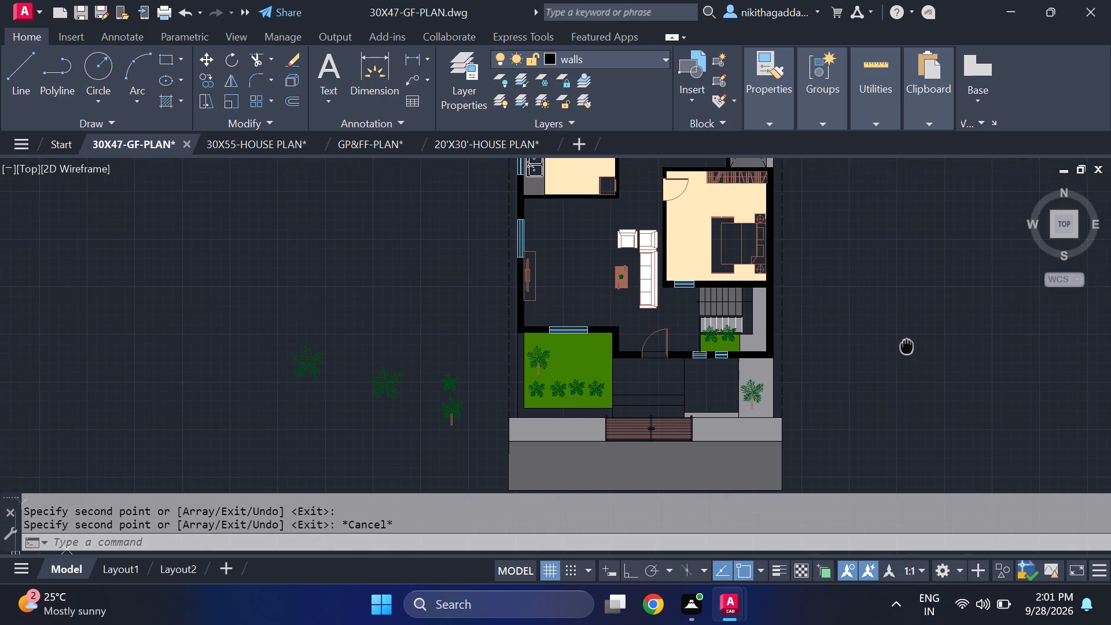
middle_click_drag(907, 347, 912, 352)
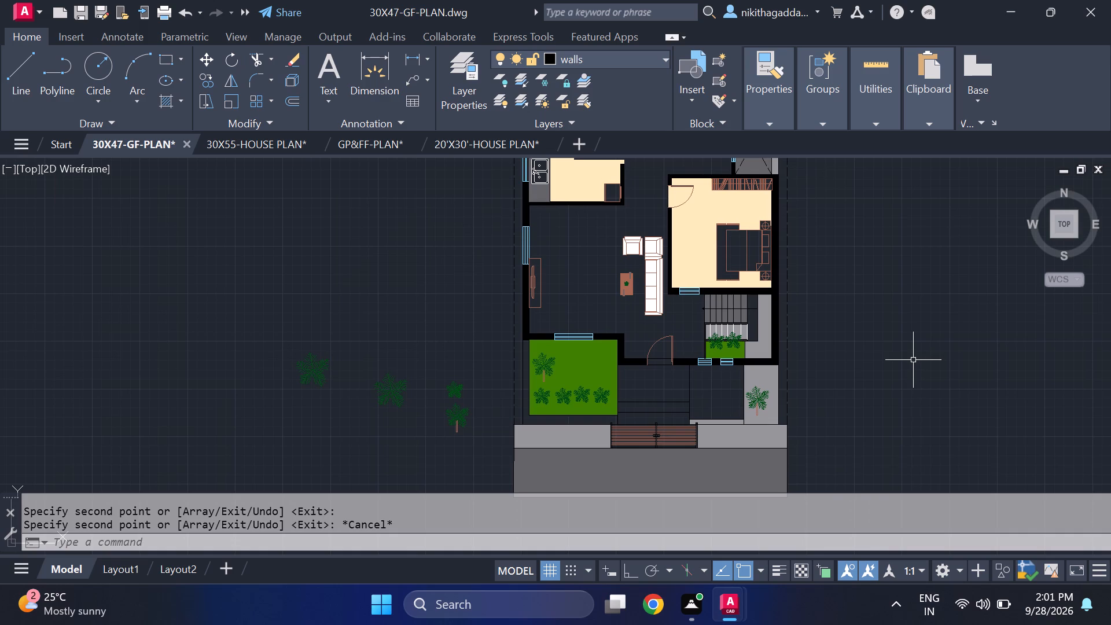
type("hatch")
key("Return")
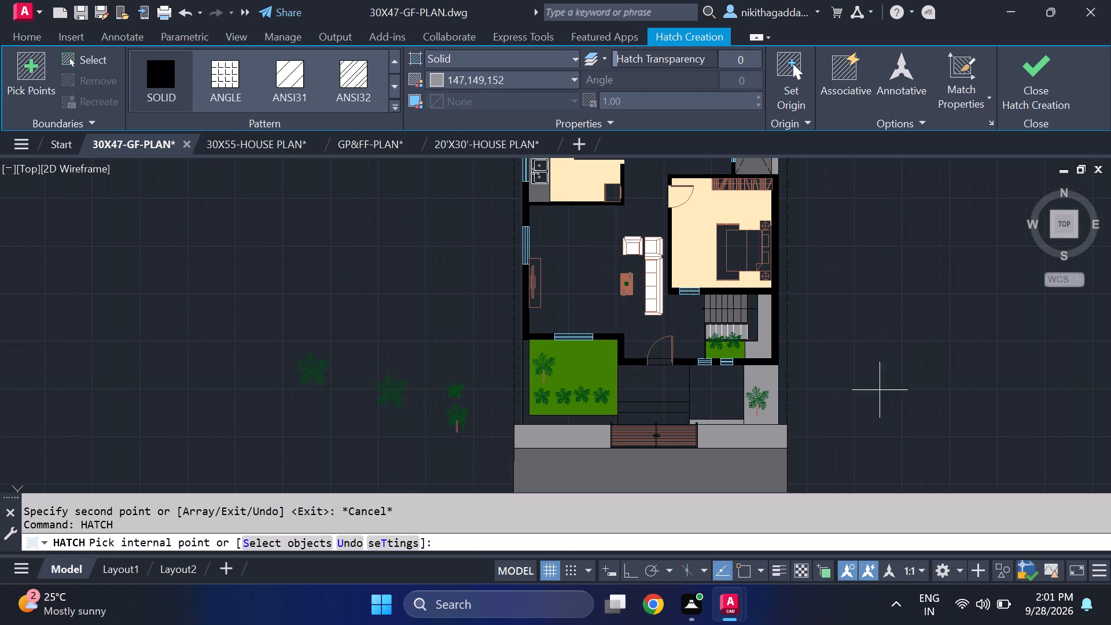
left_click(546, 73)
left_click(438, 190)
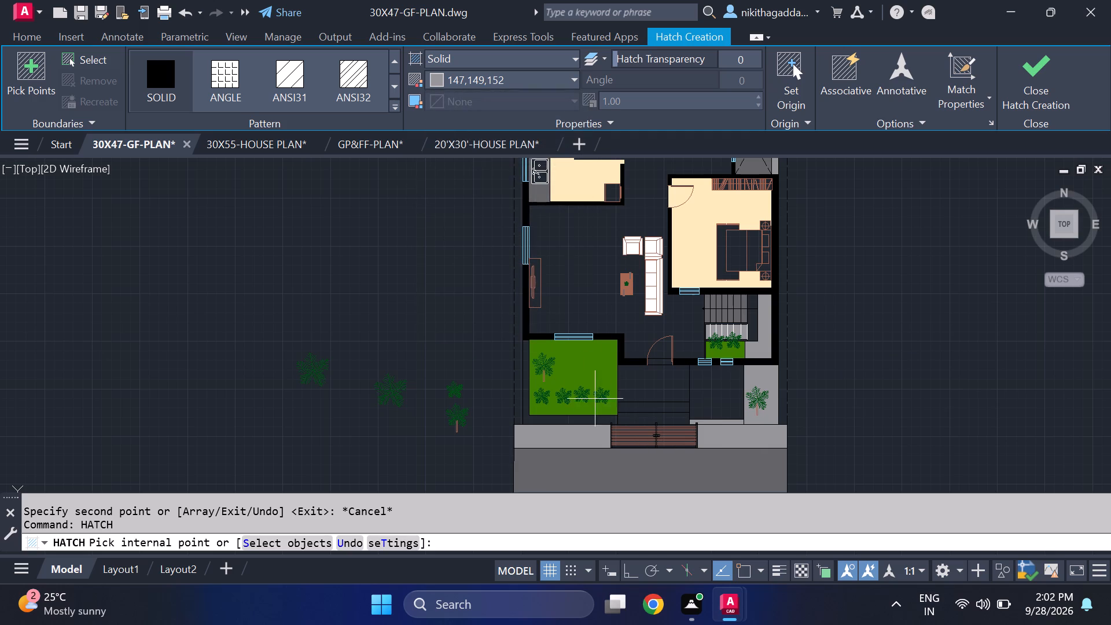
left_click(642, 388)
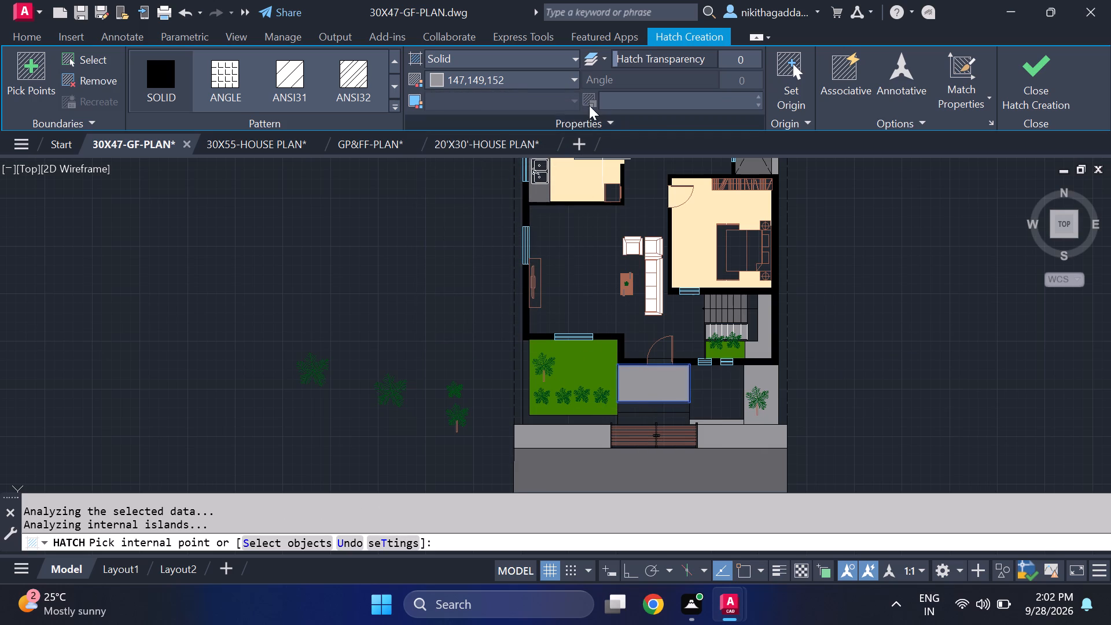
left_click(1037, 73)
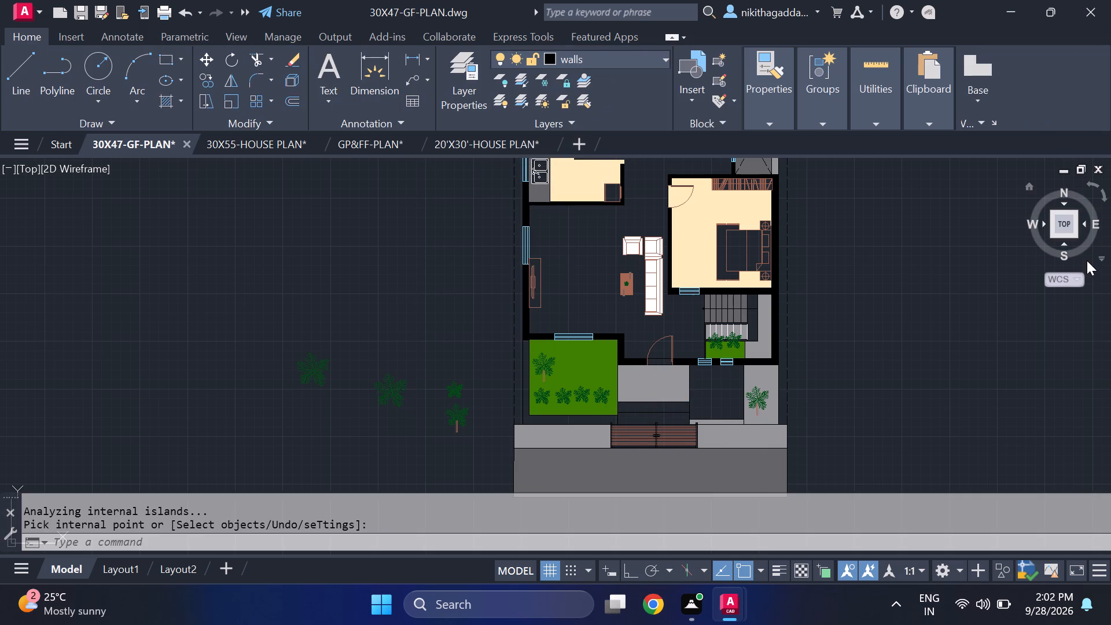
Fill the two entrance steps between the landing and the gate with a solid hatch in grey 99,100,102.
type("hatch")
key("Return")
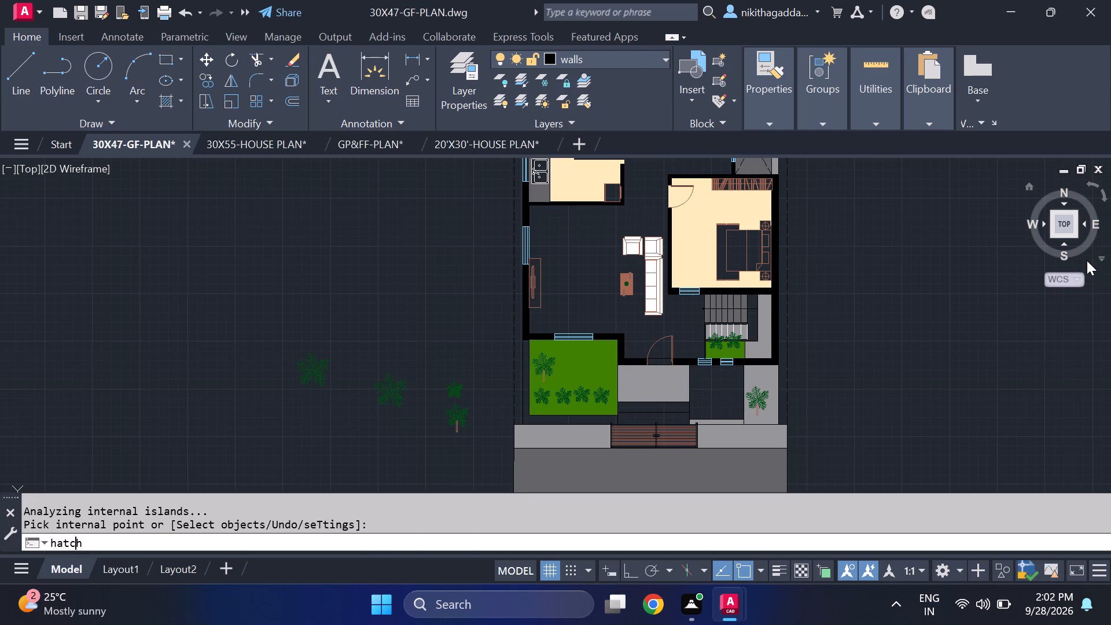
left_click(557, 82)
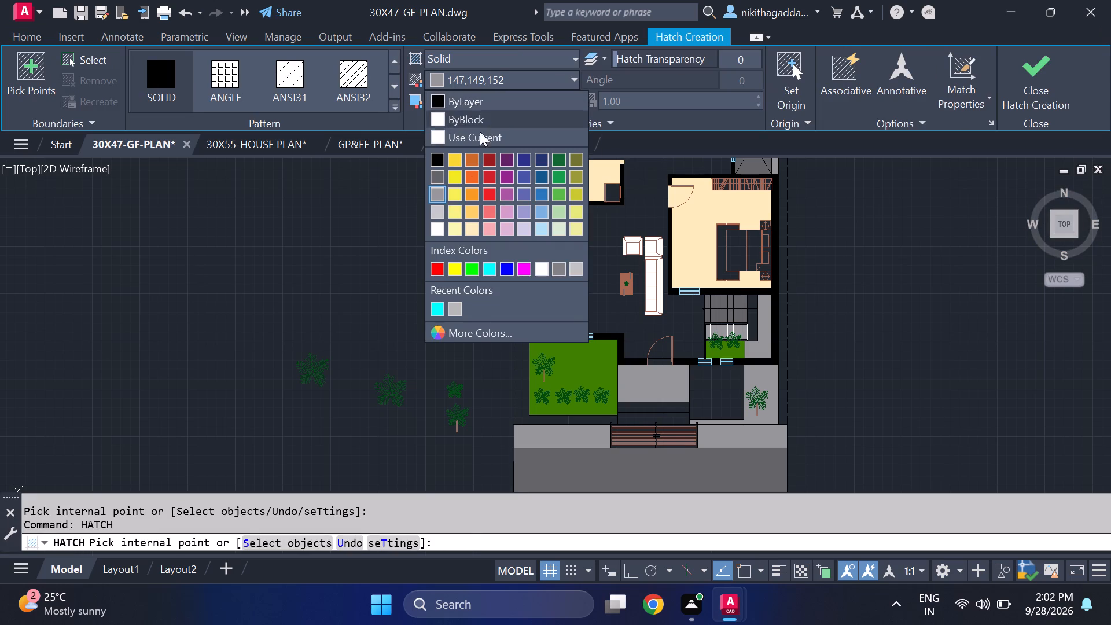
left_click(442, 171)
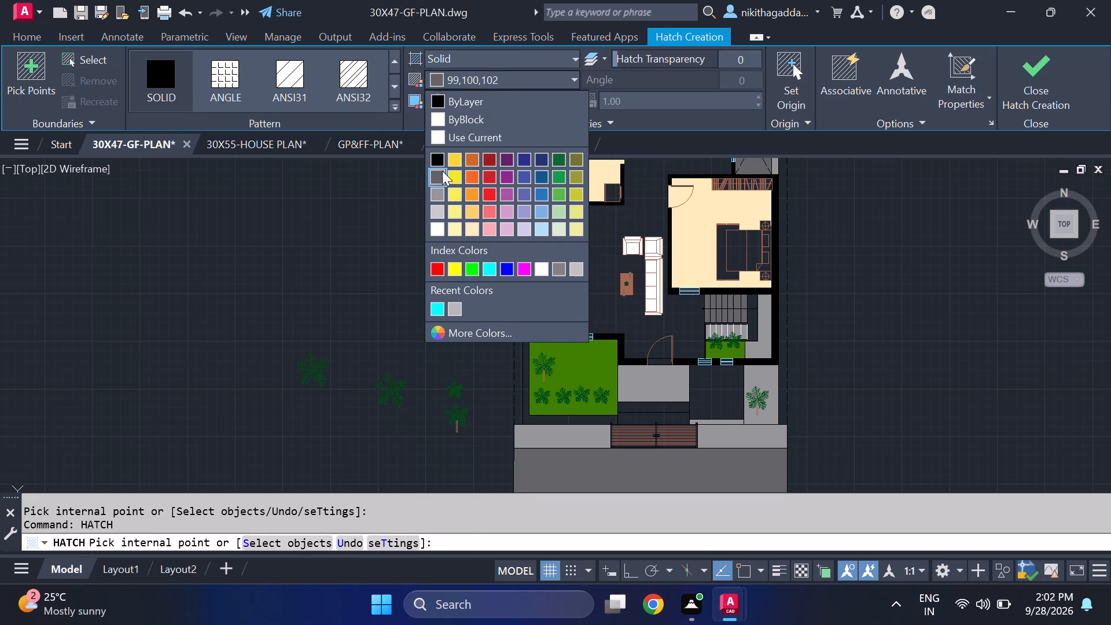
left_click(649, 405)
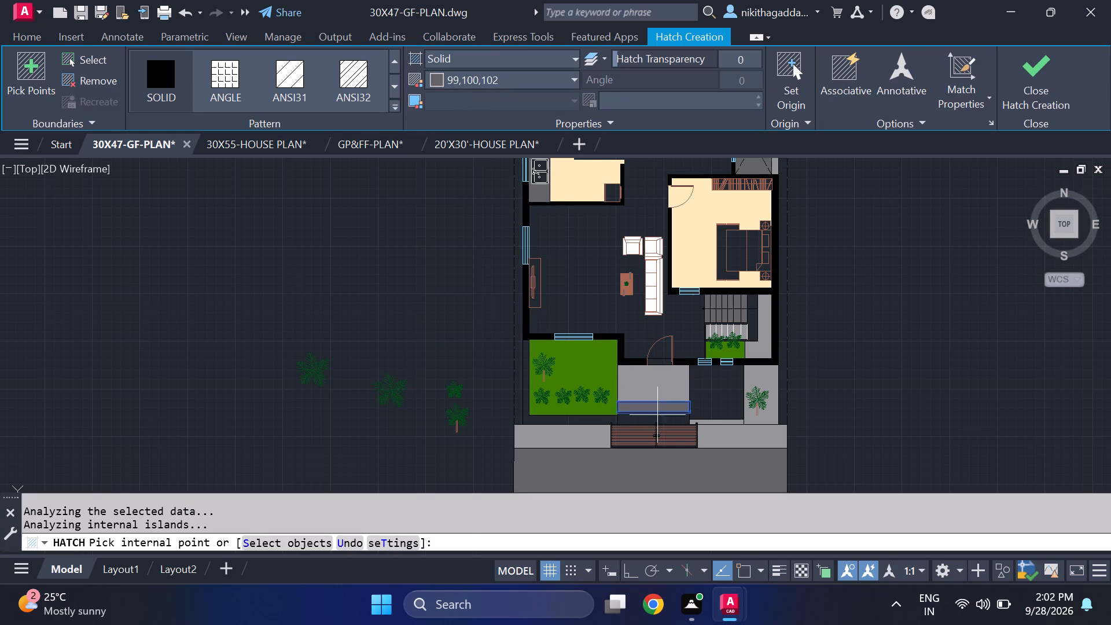
left_click(658, 420)
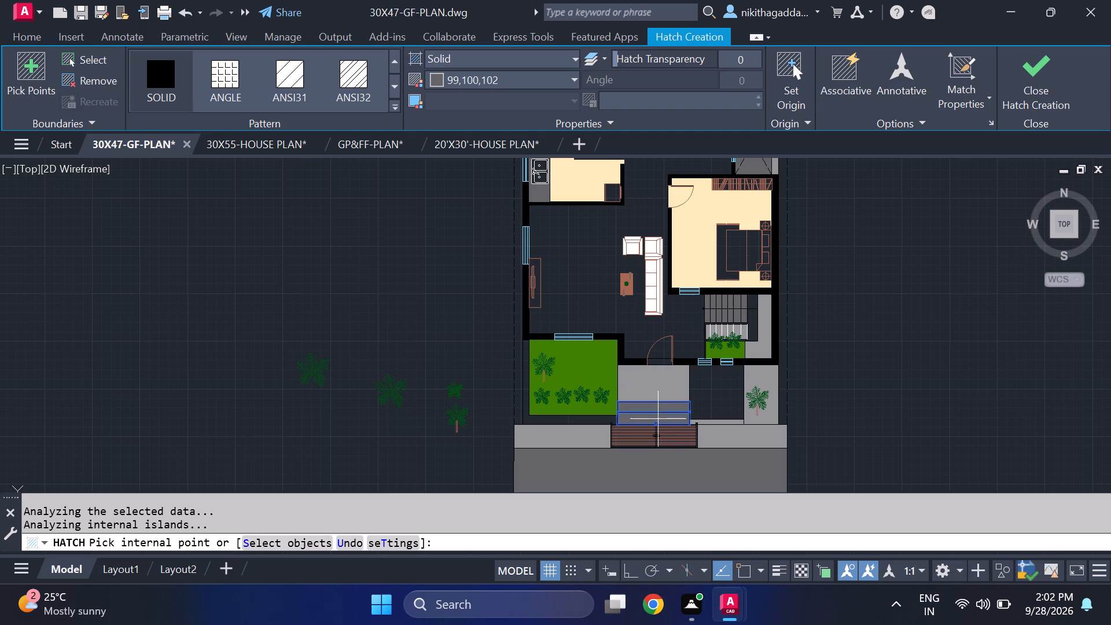
left_click(1025, 87)
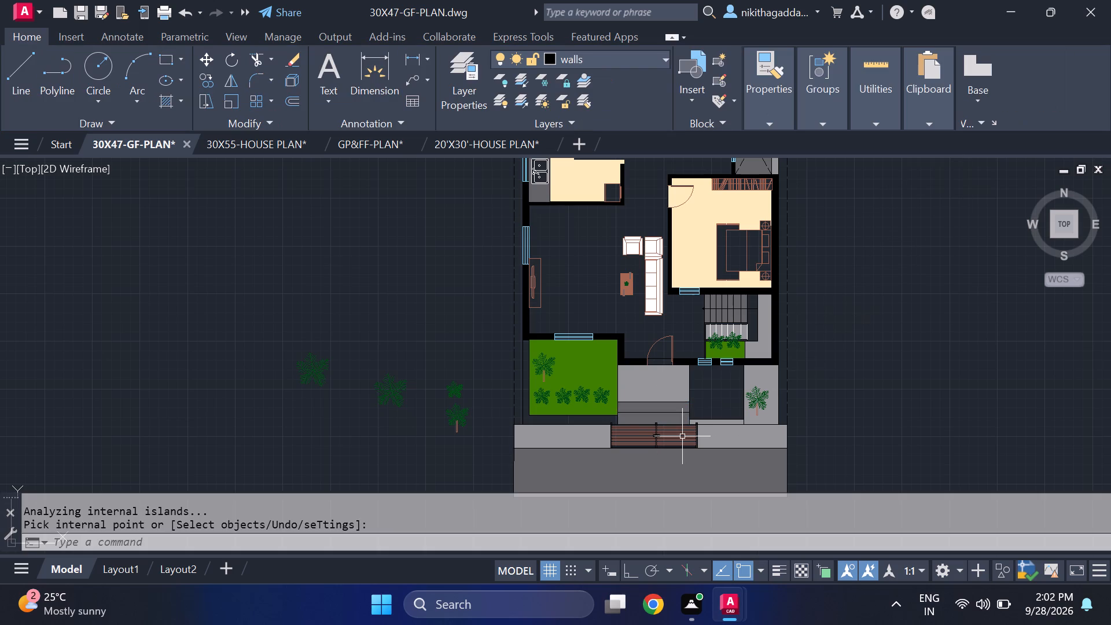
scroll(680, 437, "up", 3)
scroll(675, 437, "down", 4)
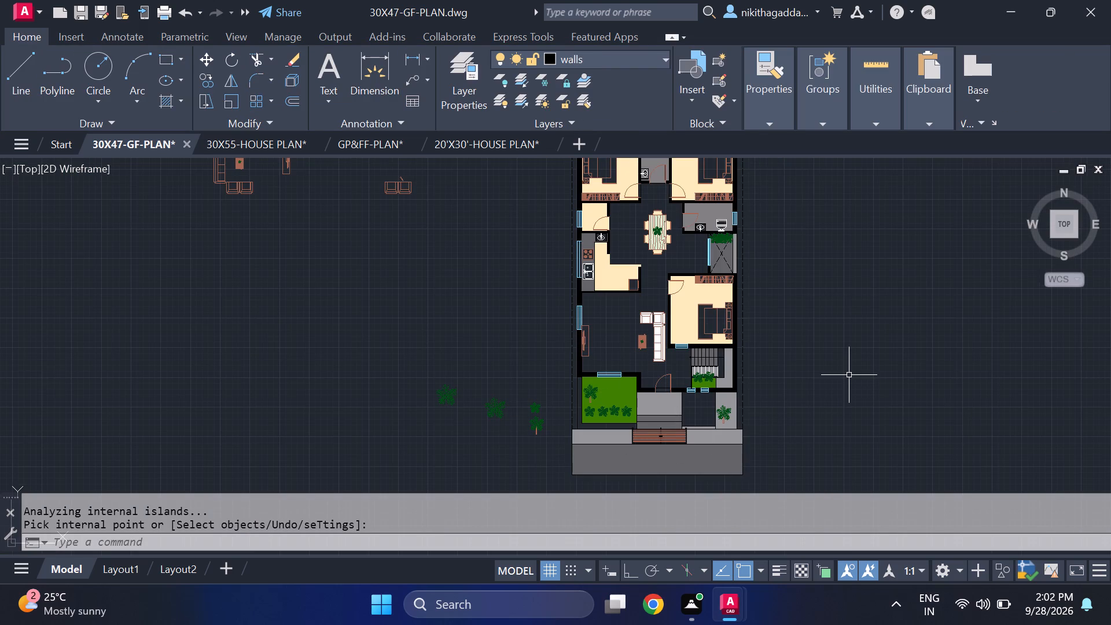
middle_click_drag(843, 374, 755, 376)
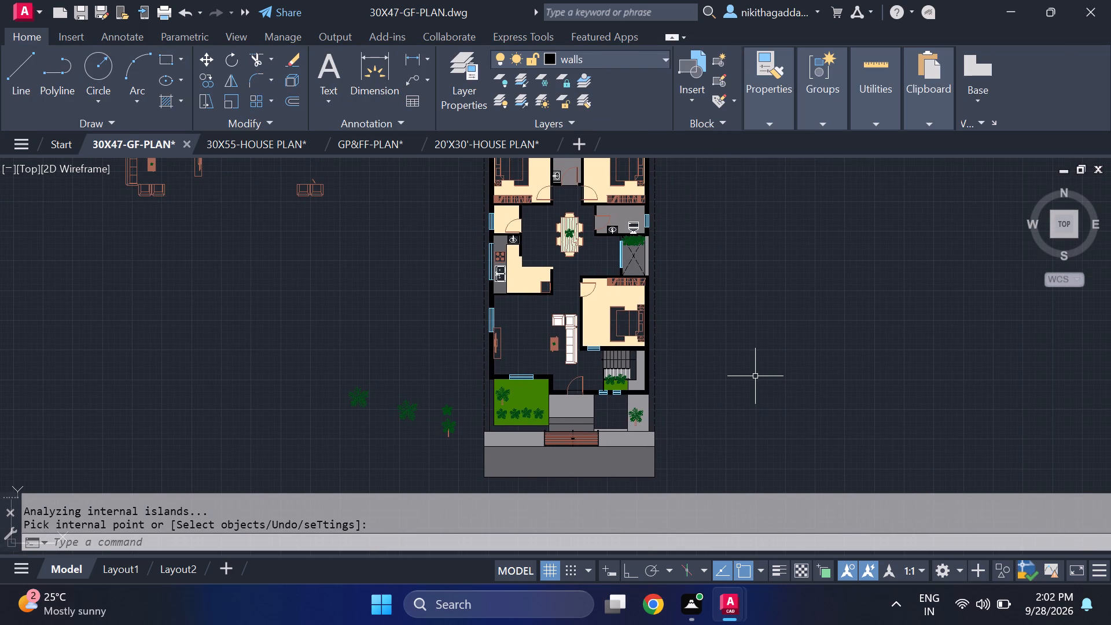
Fill the paved rectangle between the entrance landing and the front corner palm strip with a solid hatch in grey 99,100,102.
type("ha")
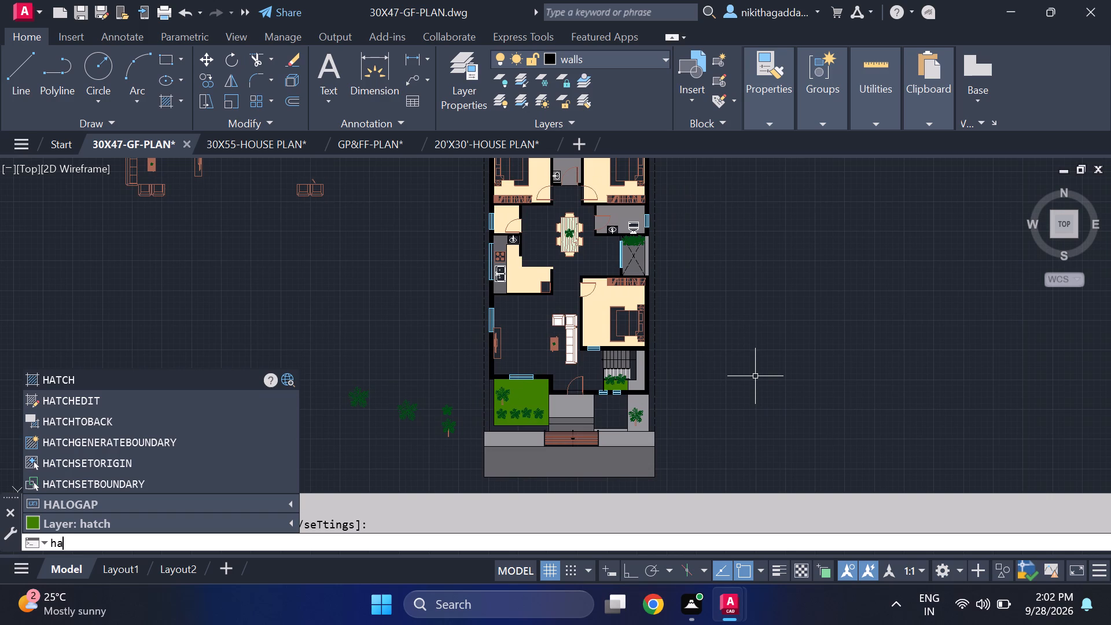
type("tch")
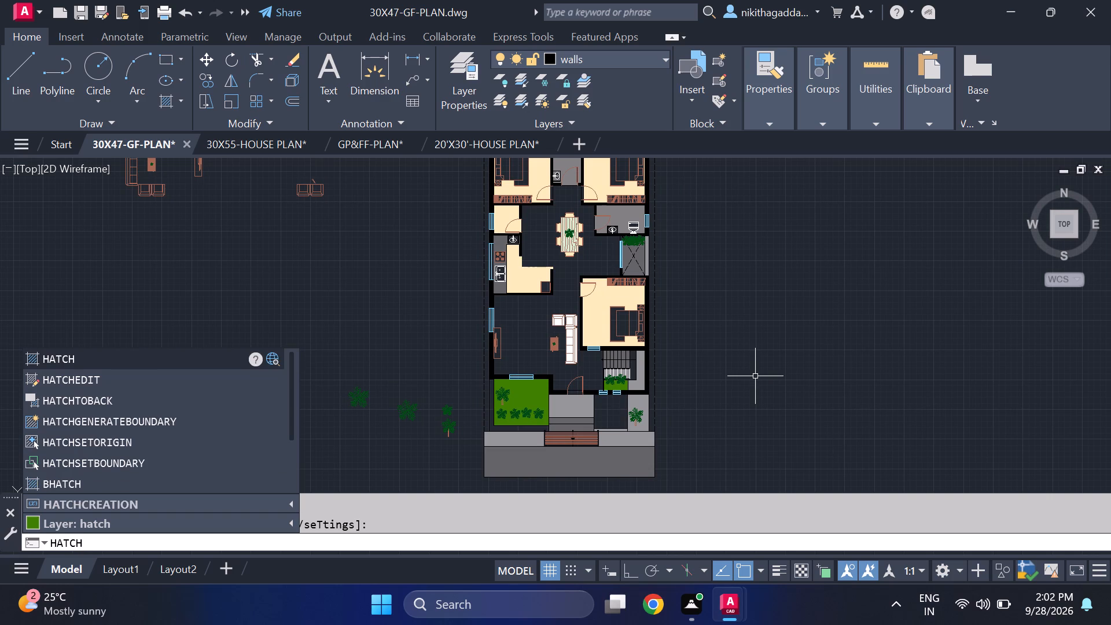
key("Return")
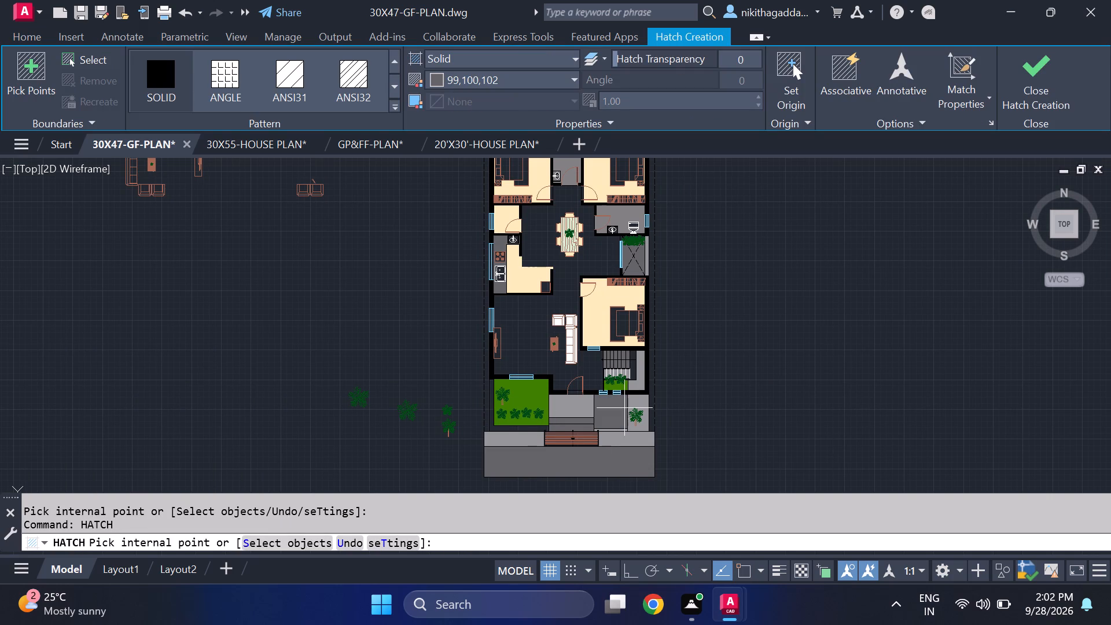
left_click(619, 414)
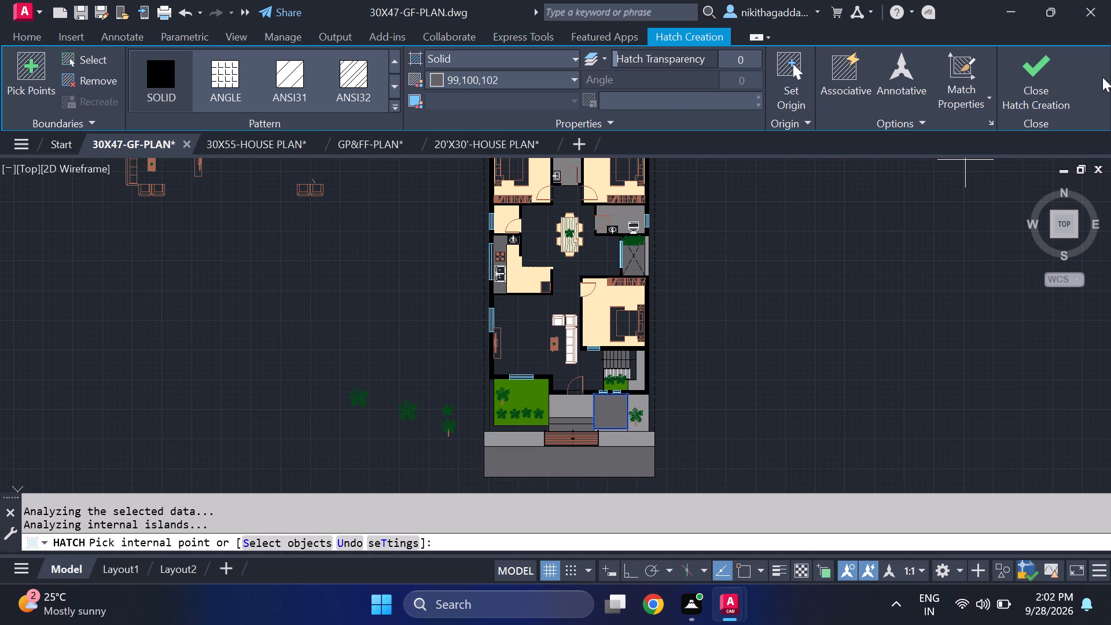
left_click(1045, 82)
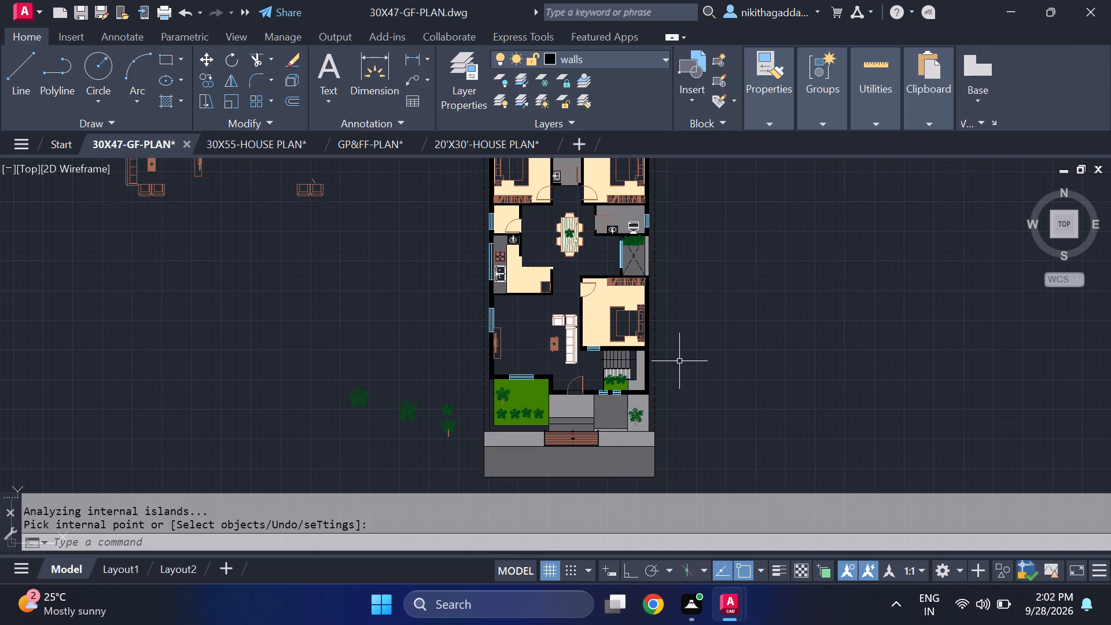
Fill the narrow L-shaped strip around the front lawn with a solid hatch in light grey 199,200,202.
scroll(493, 431, "up", 1)
scroll(597, 402, "down", 2)
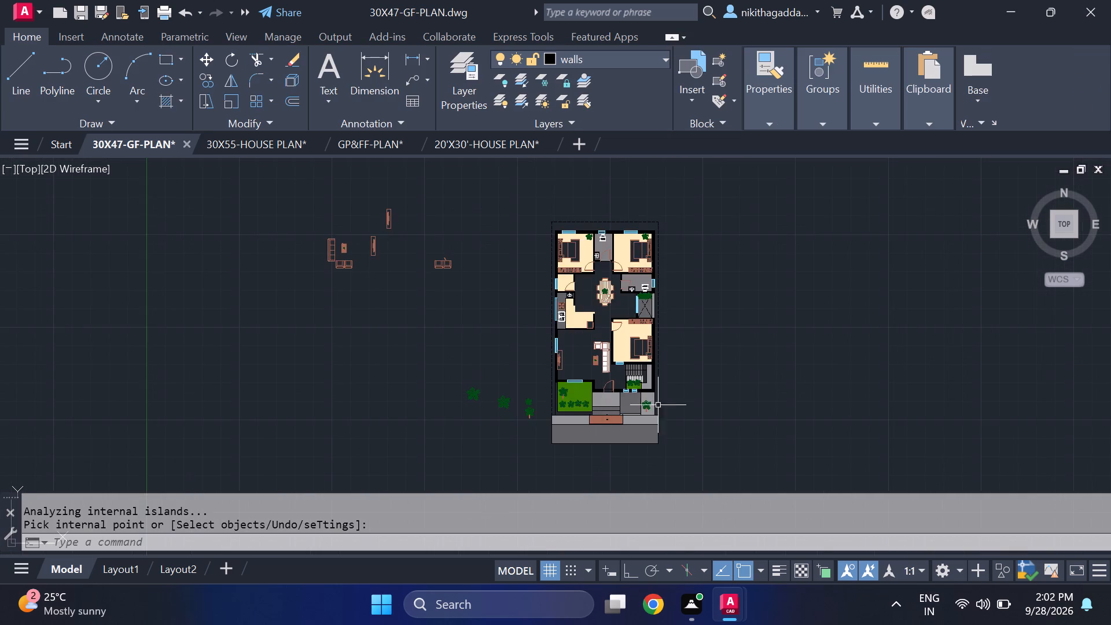
scroll(650, 407, "up", 2)
middle_click_drag(779, 356, 896, 292)
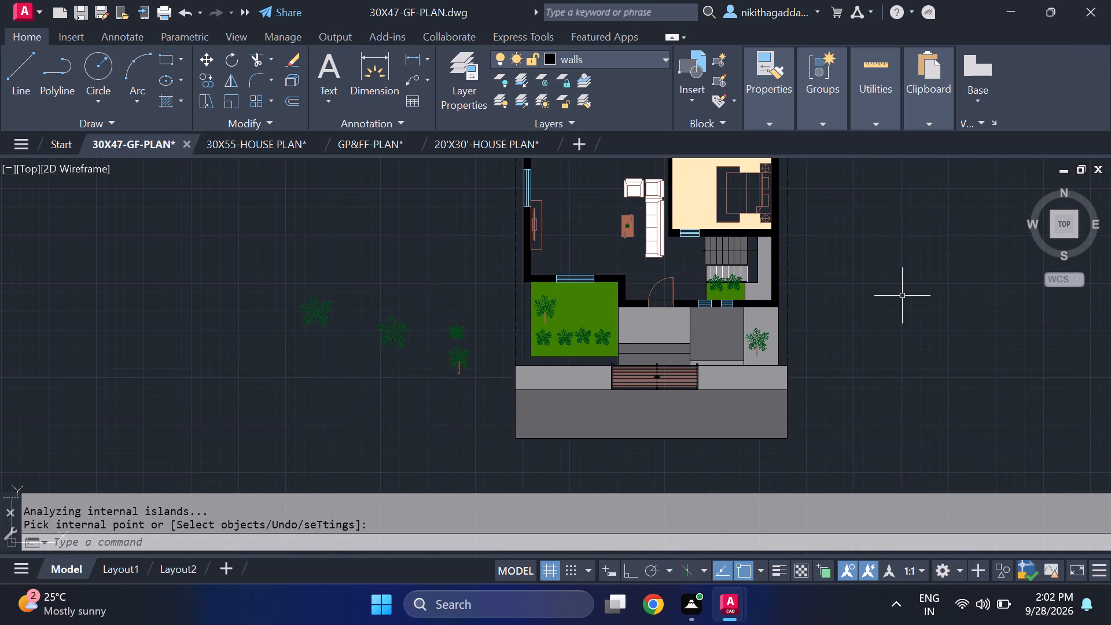
type("hatch")
key("Return")
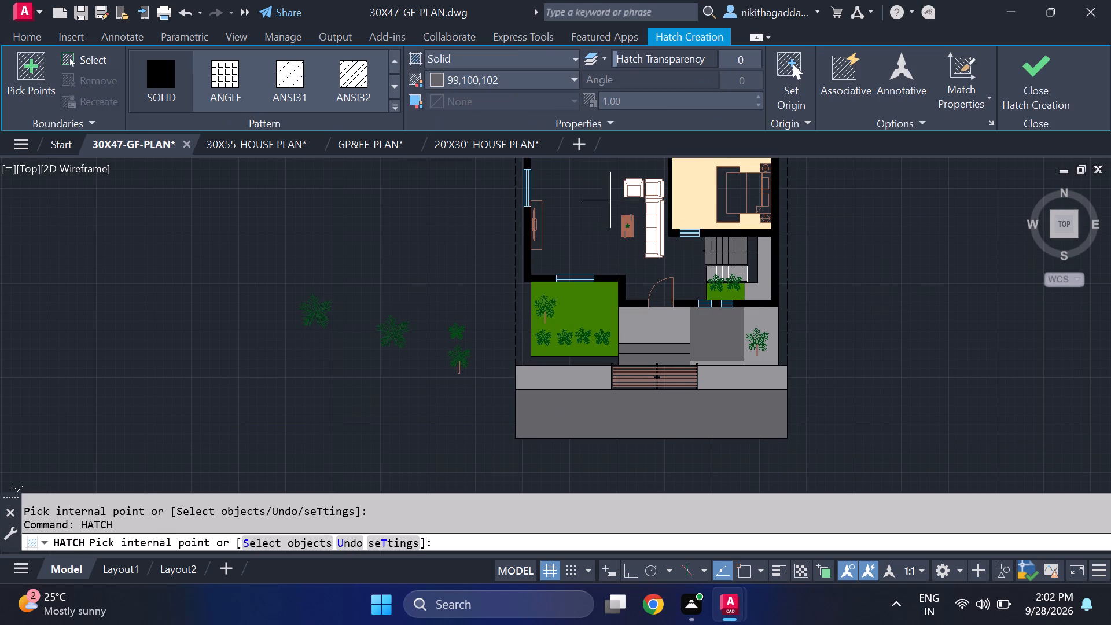
left_click(565, 84)
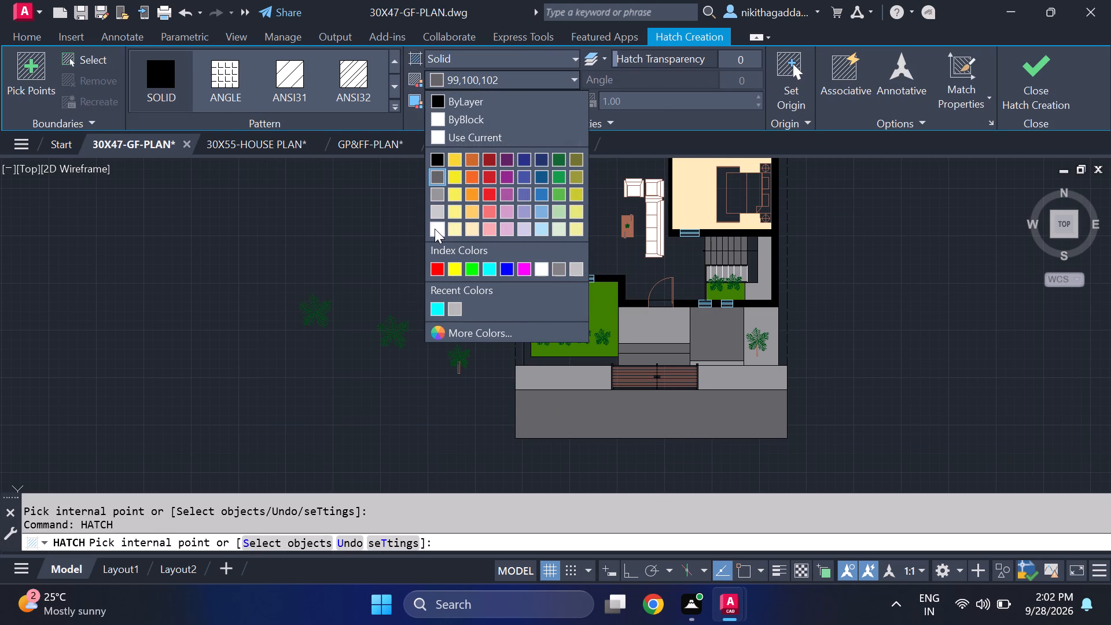
left_click(436, 215)
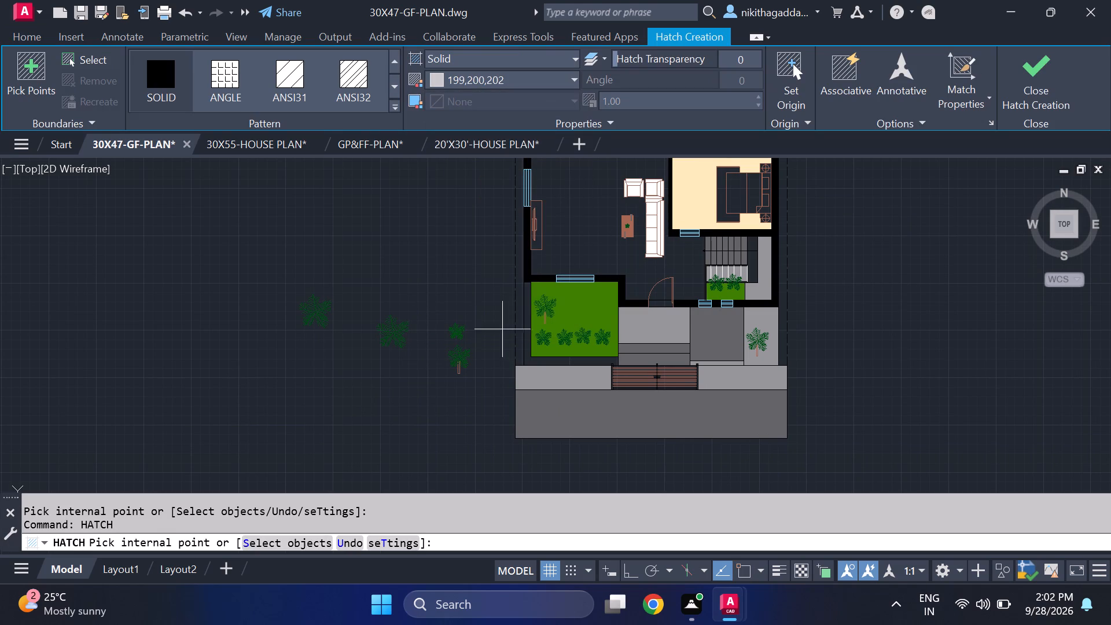
left_click(545, 363)
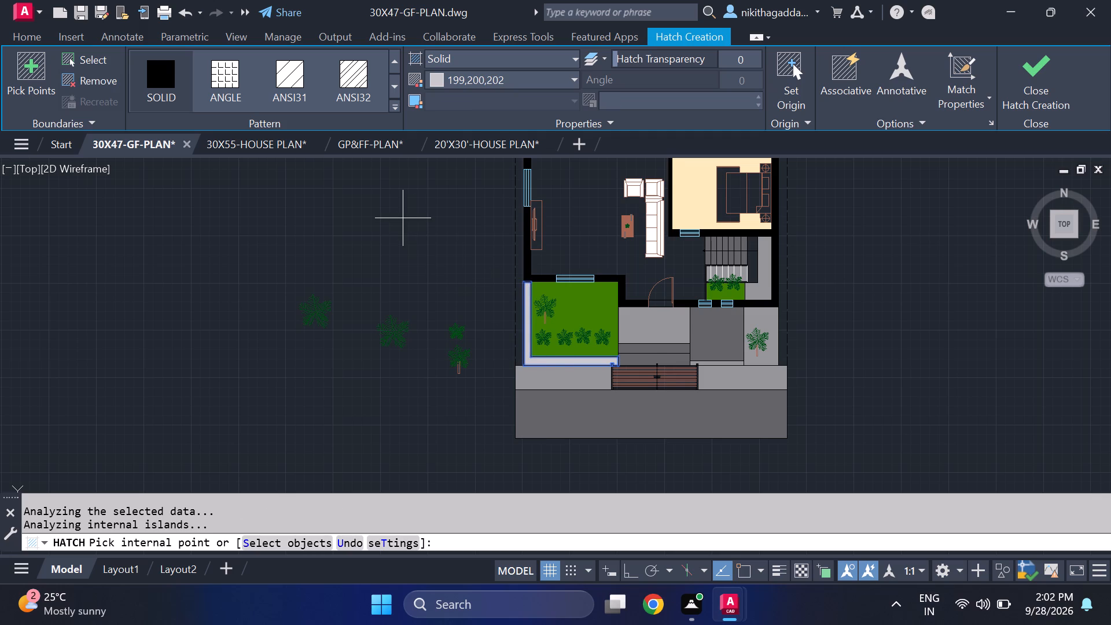
middle_click_drag(403, 218, 407, 343)
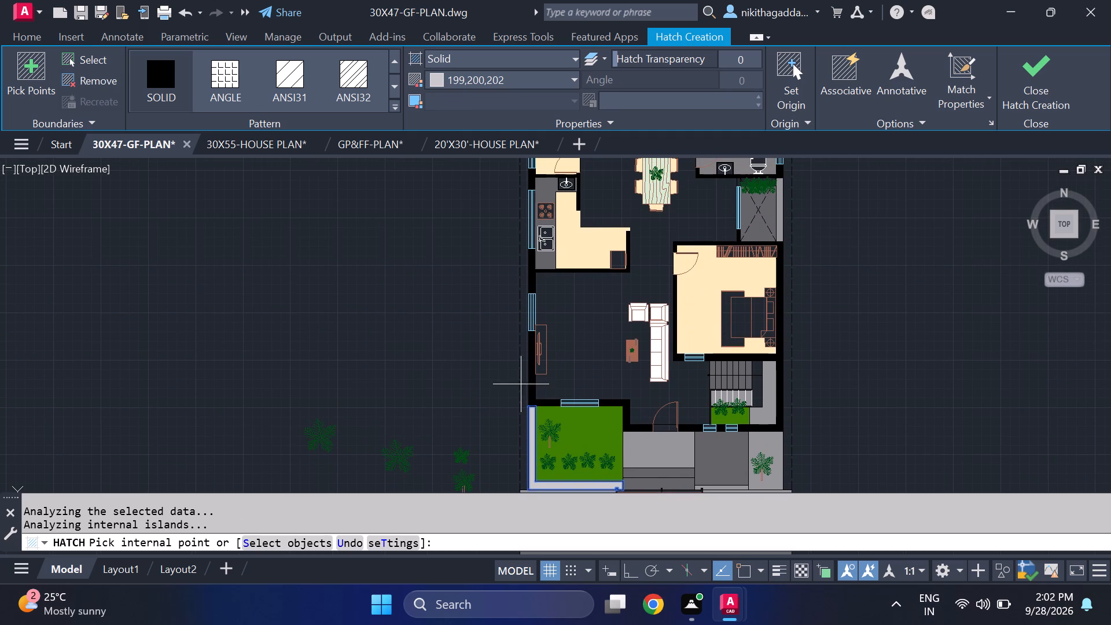
scroll(742, 275, "down", 2)
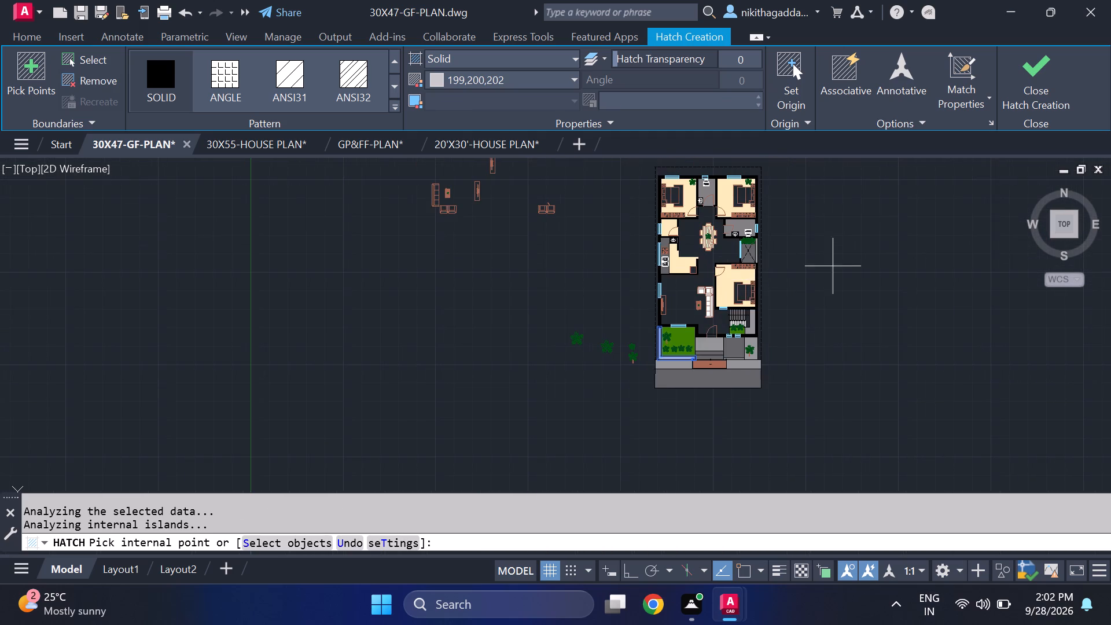
middle_click_drag(836, 264, 781, 307)
scroll(772, 310, "up", 2)
scroll(778, 305, "down", 2)
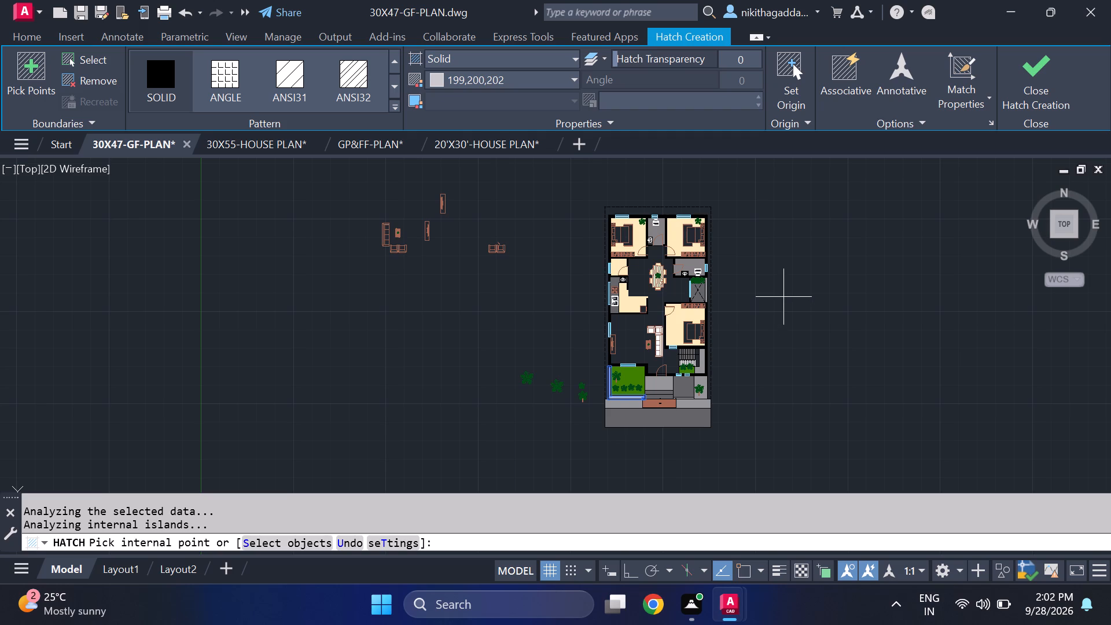
scroll(783, 297, "up", 1)
left_click(1027, 84)
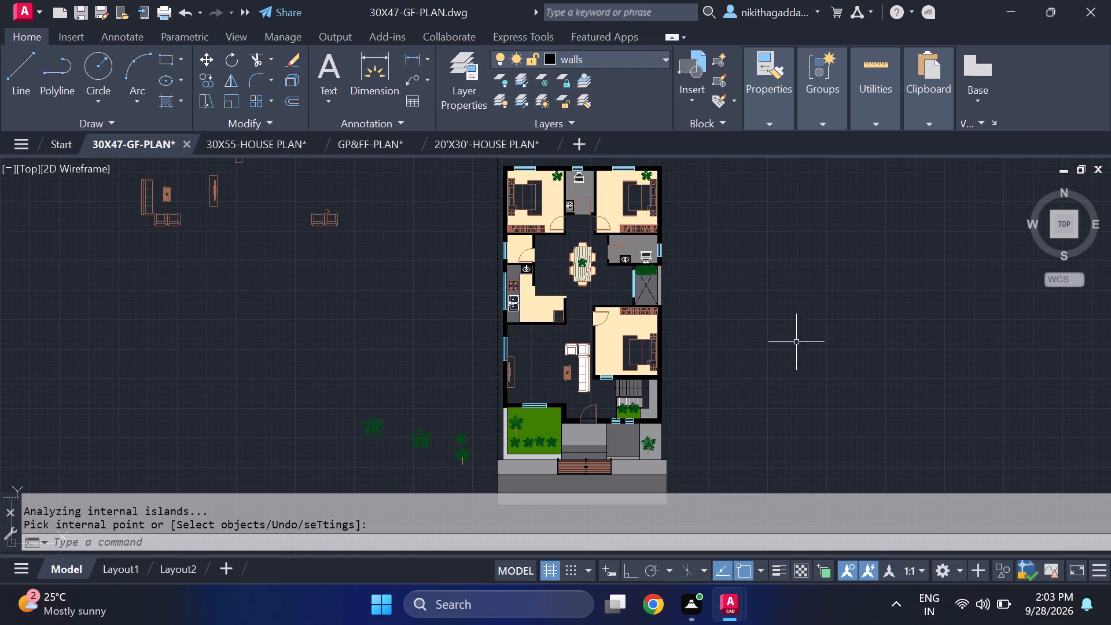
Create a new layer named paint and give it index colour 41.
middle_click_drag(751, 373, 741, 323)
scroll(736, 340, "up", 1)
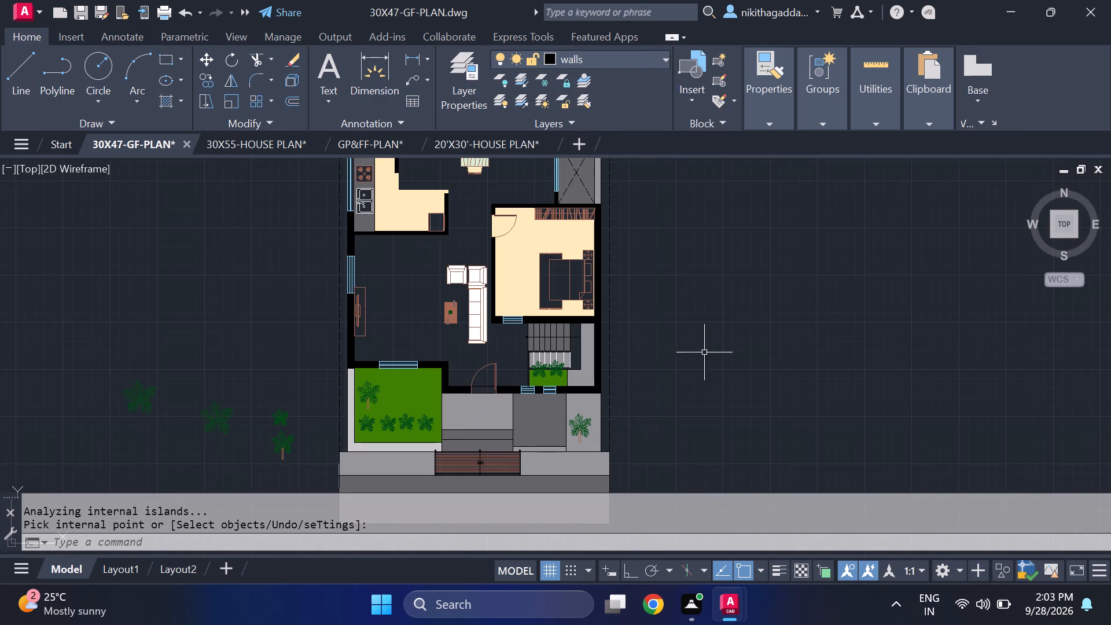
middle_click_drag(713, 323, 725, 369)
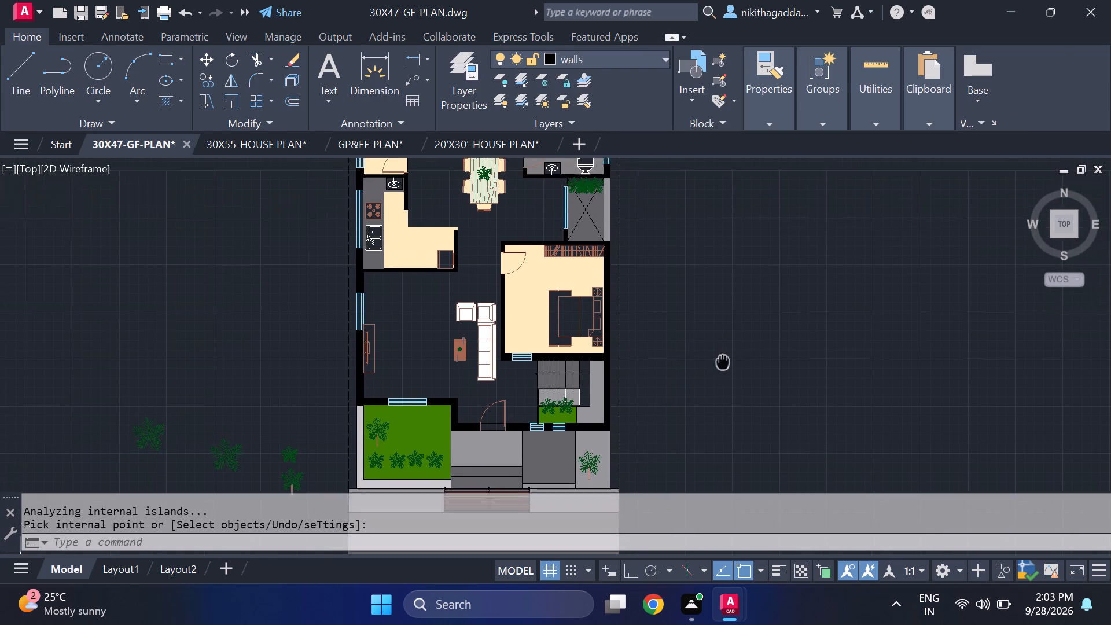
middle_click_drag(725, 369, 727, 378)
scroll(718, 343, "down", 1)
left_click(472, 101)
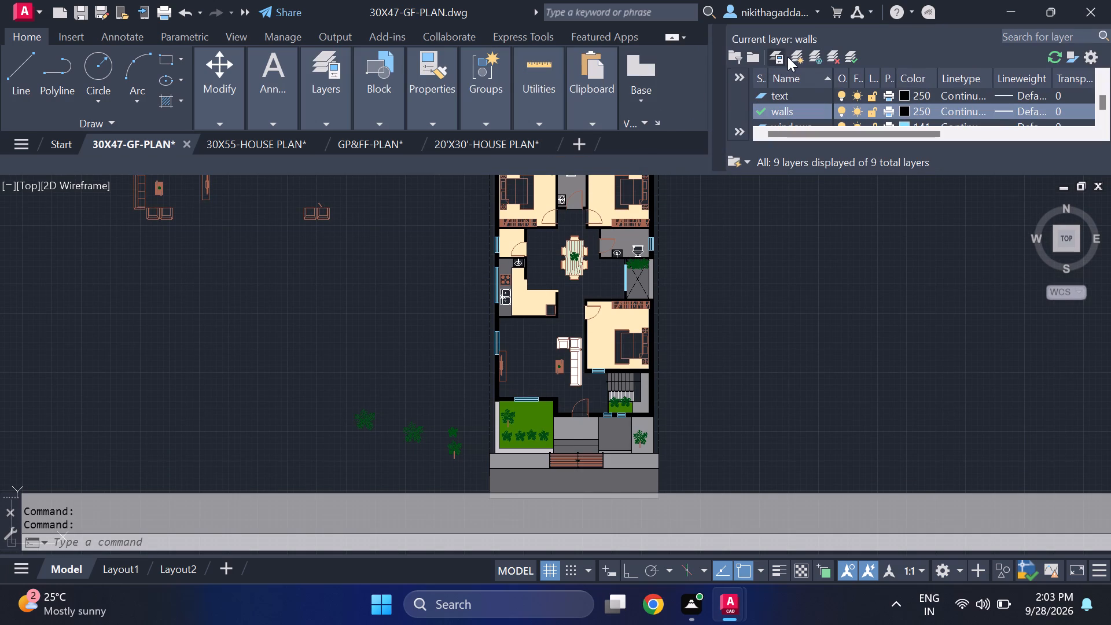
left_click(794, 57)
key("BackSpace")
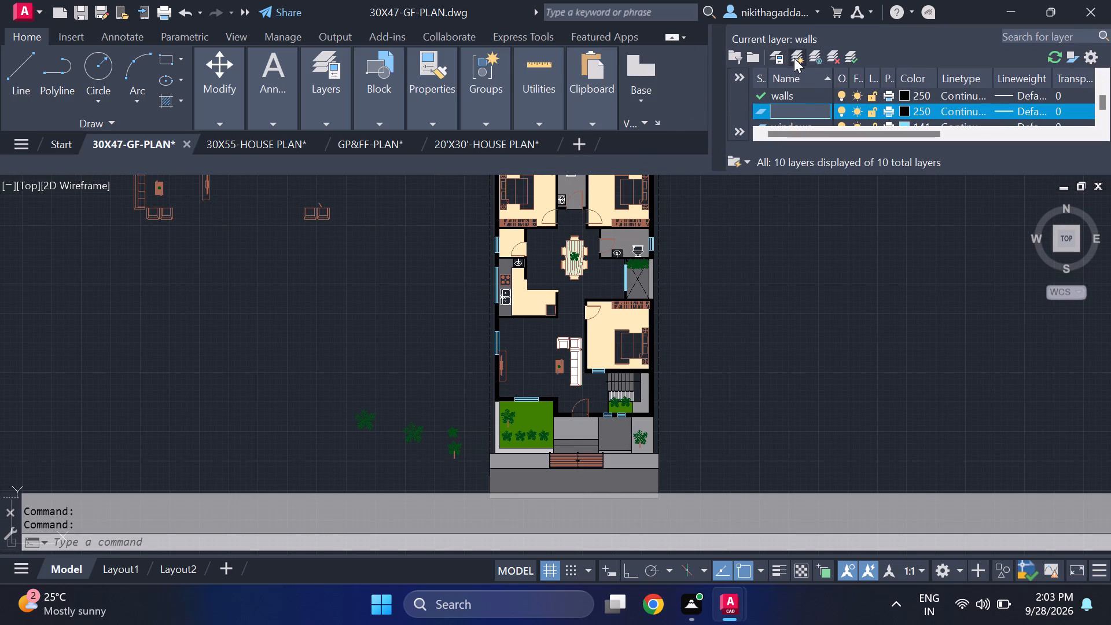
type("paint")
key("Return")
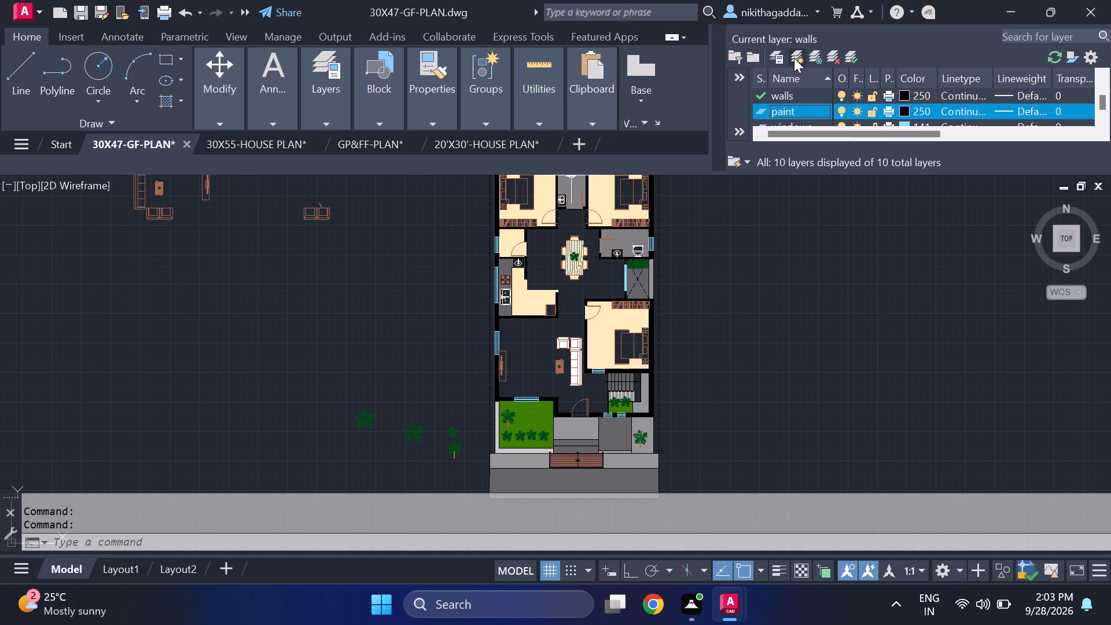
left_click(904, 109)
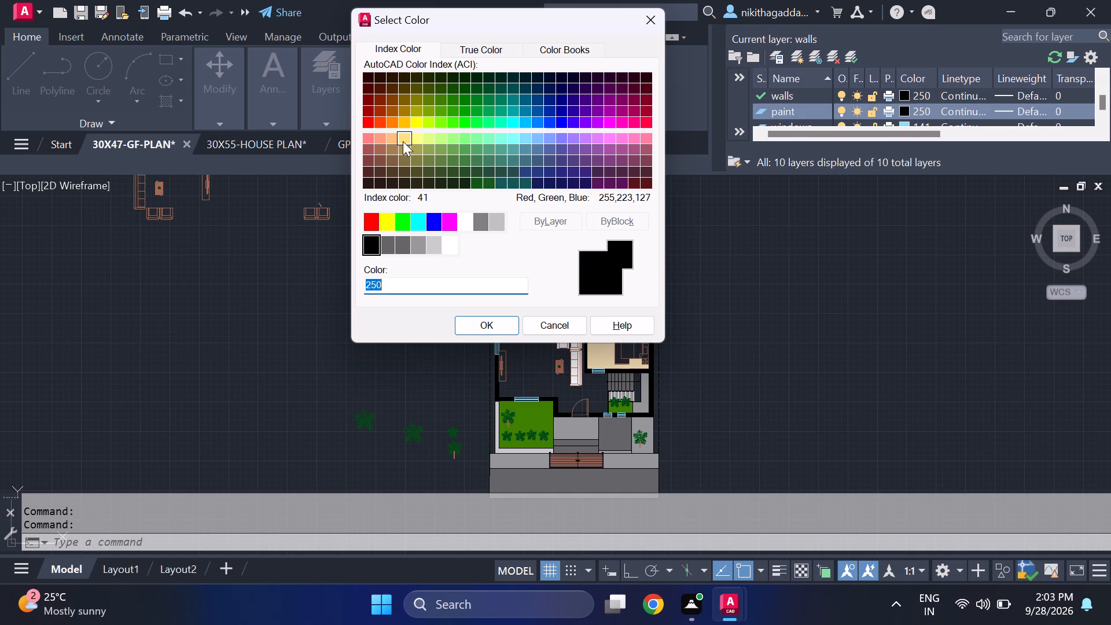
left_click(404, 139)
left_click(486, 325)
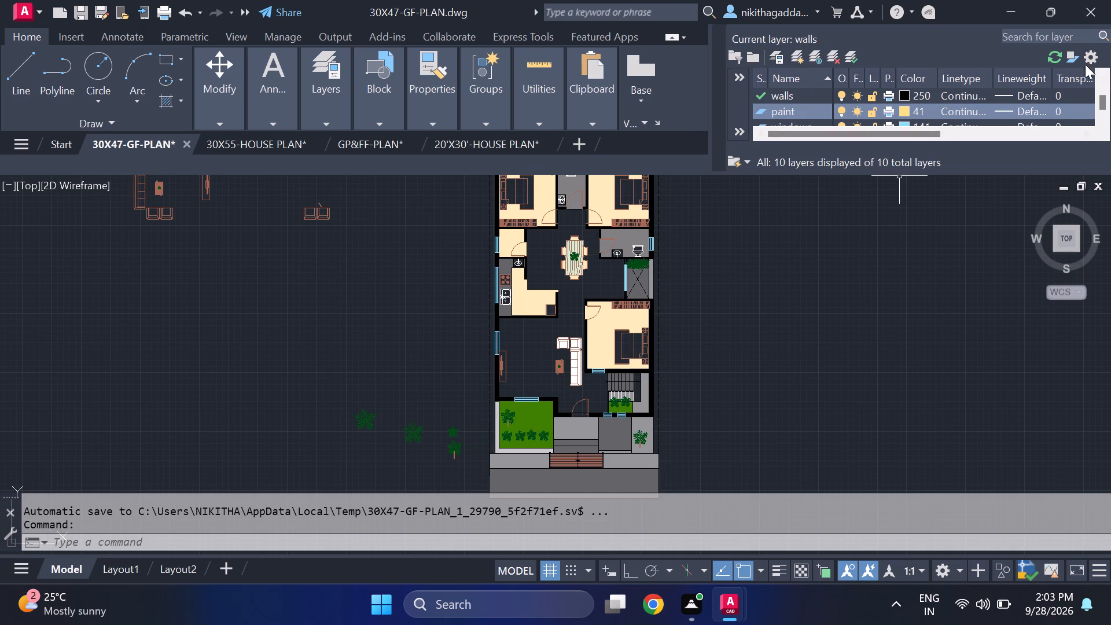
left_click(721, 32)
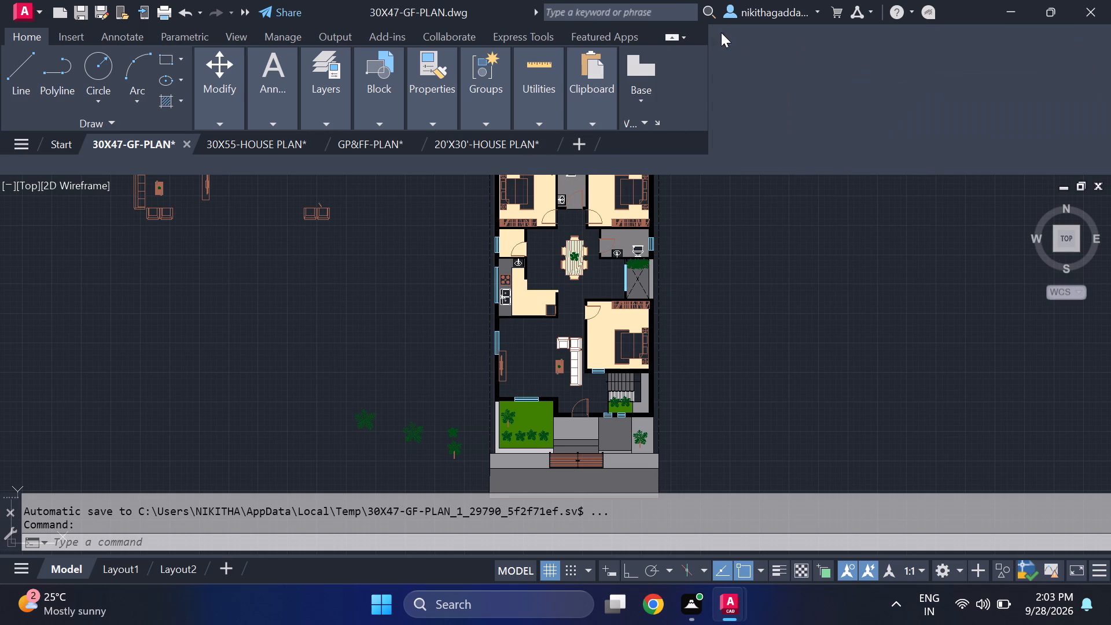
Make paint the current layer and fill the connected living and dining floor with a solid hatch coloured ByLayer.
scroll(692, 372, "up", 1)
left_click(658, 59)
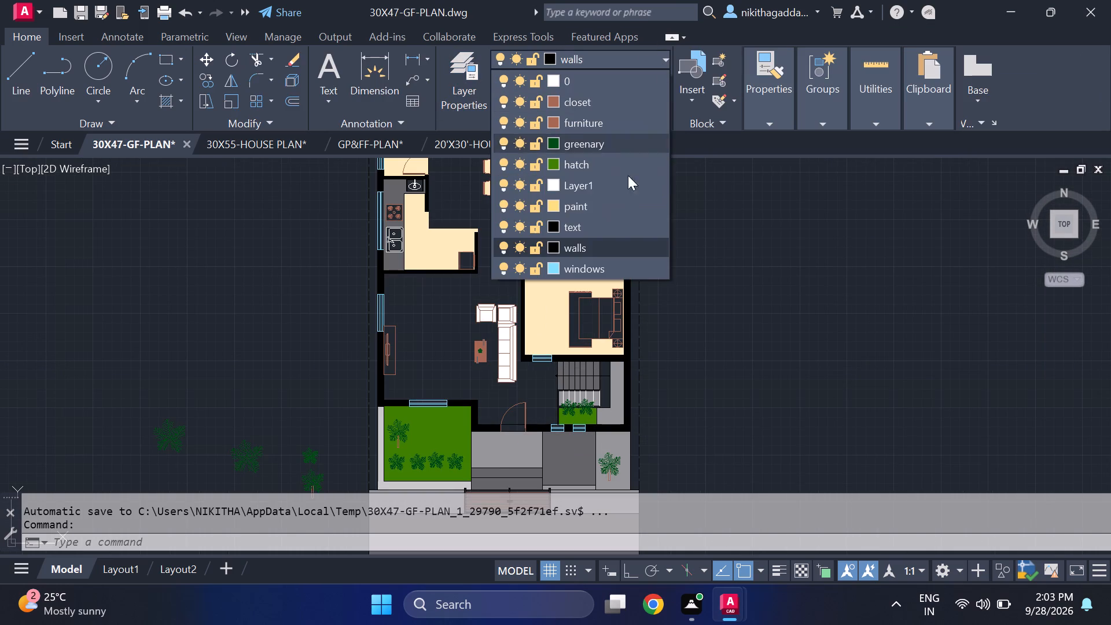
left_click(589, 205)
type("hatch")
key("Return")
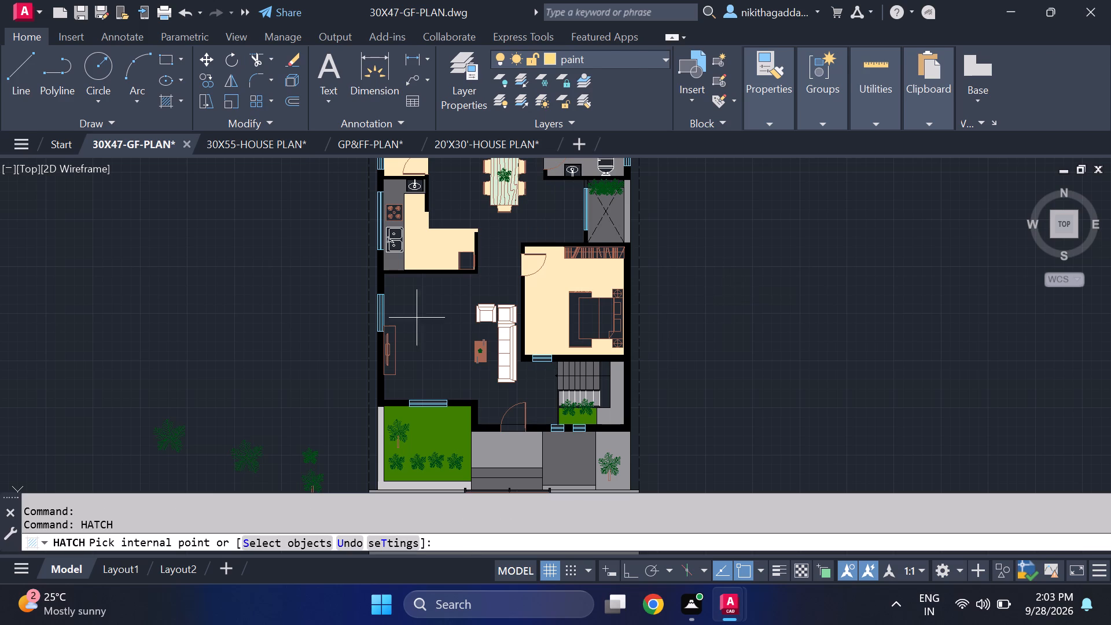
left_click(437, 318)
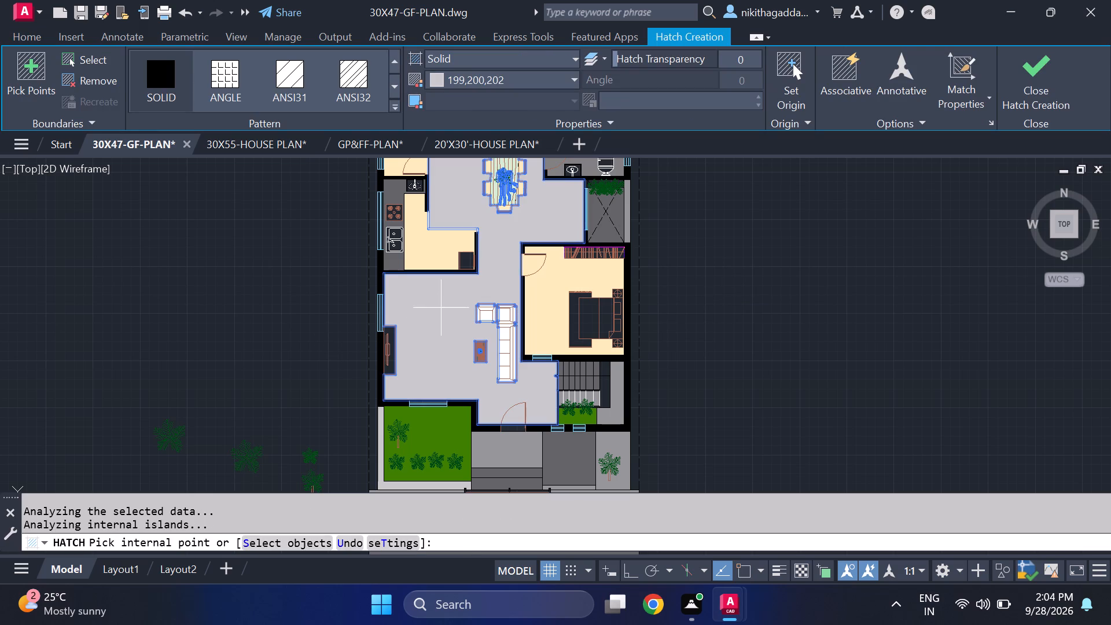
middle_click_drag(478, 281, 479, 322)
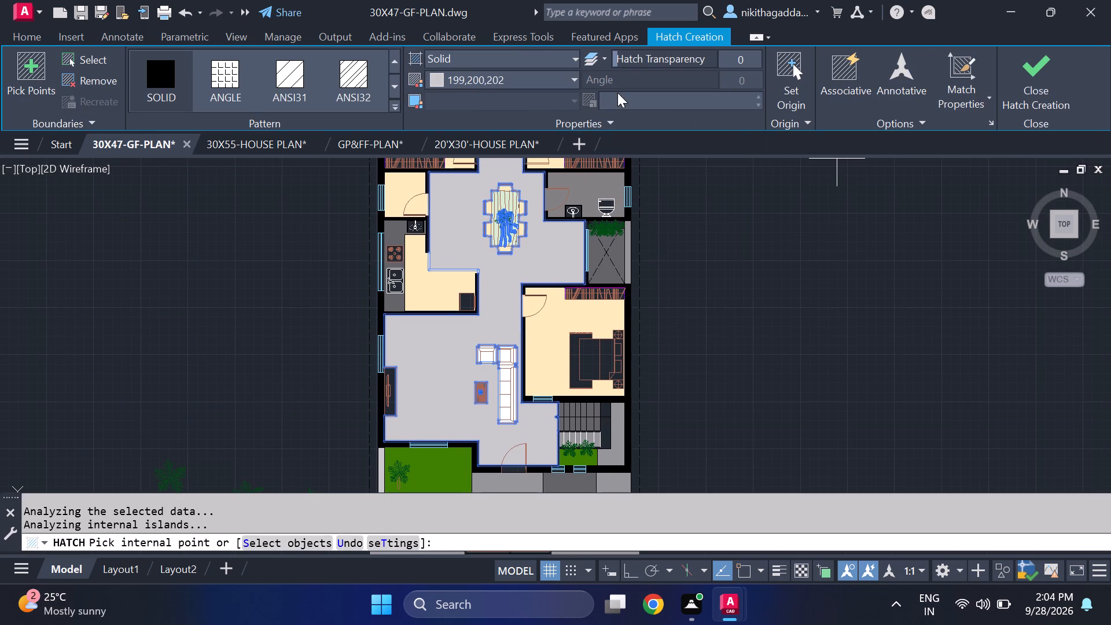
left_click(571, 77)
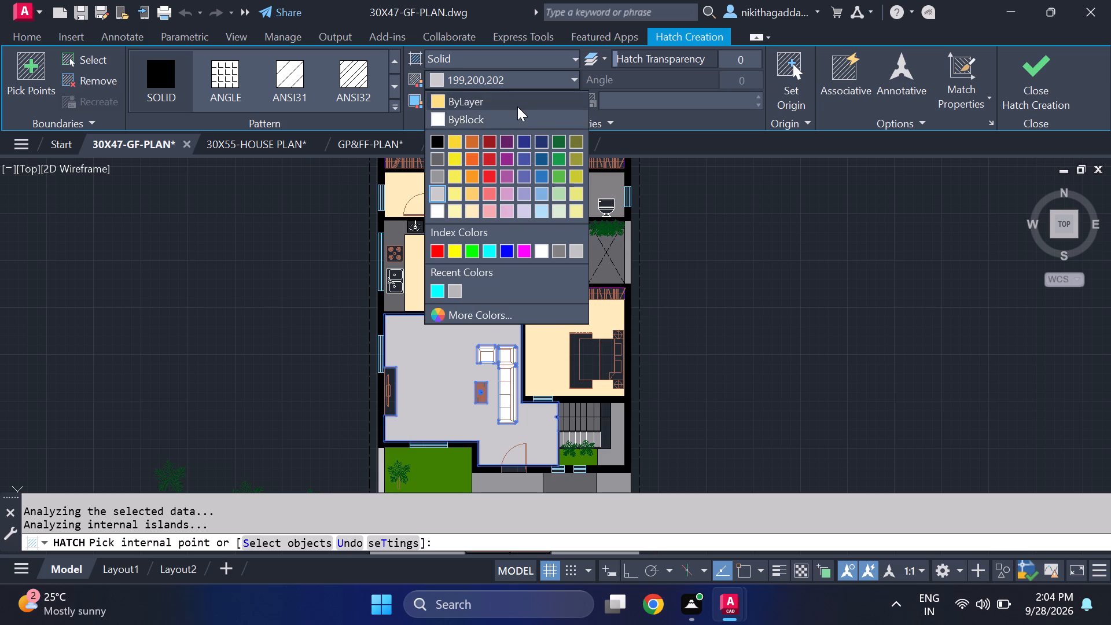
left_click(517, 106)
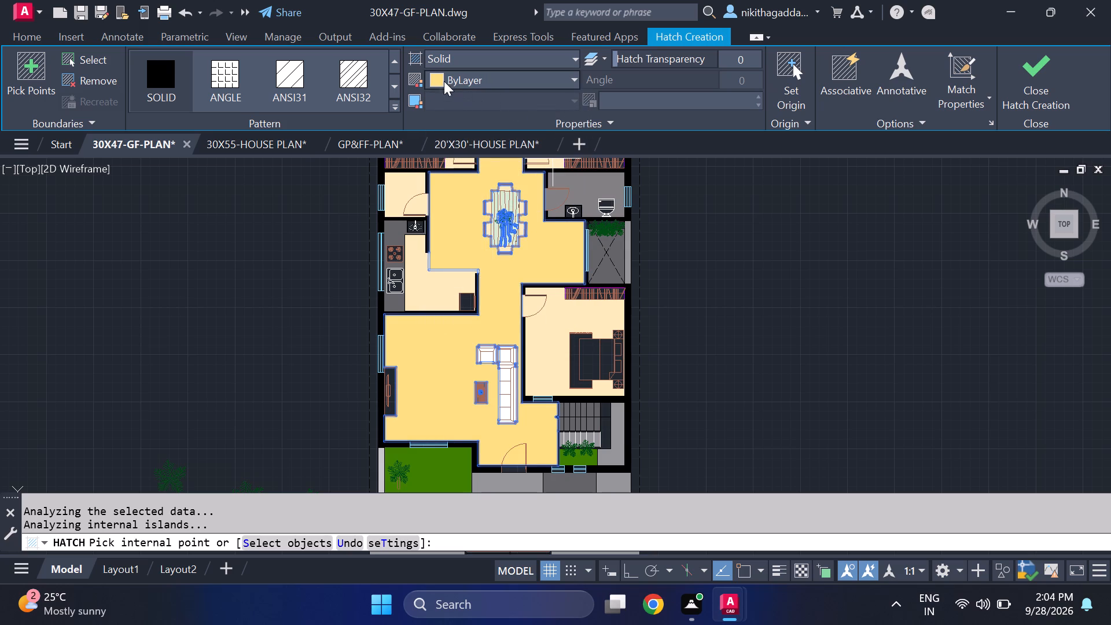
left_click(439, 78)
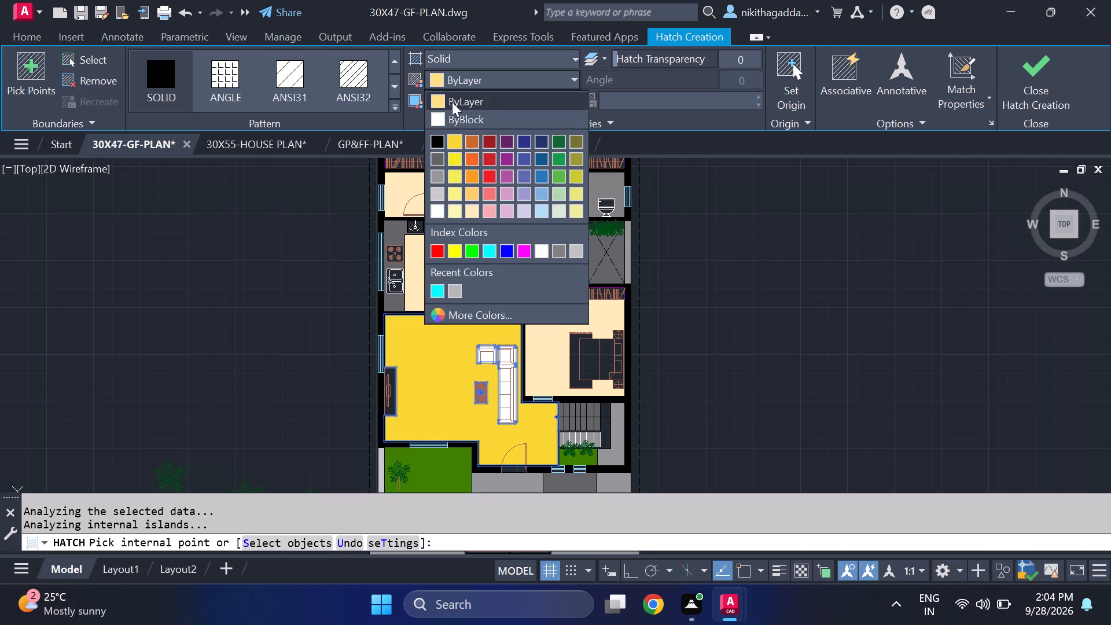
left_click(439, 100)
left_click(1025, 88)
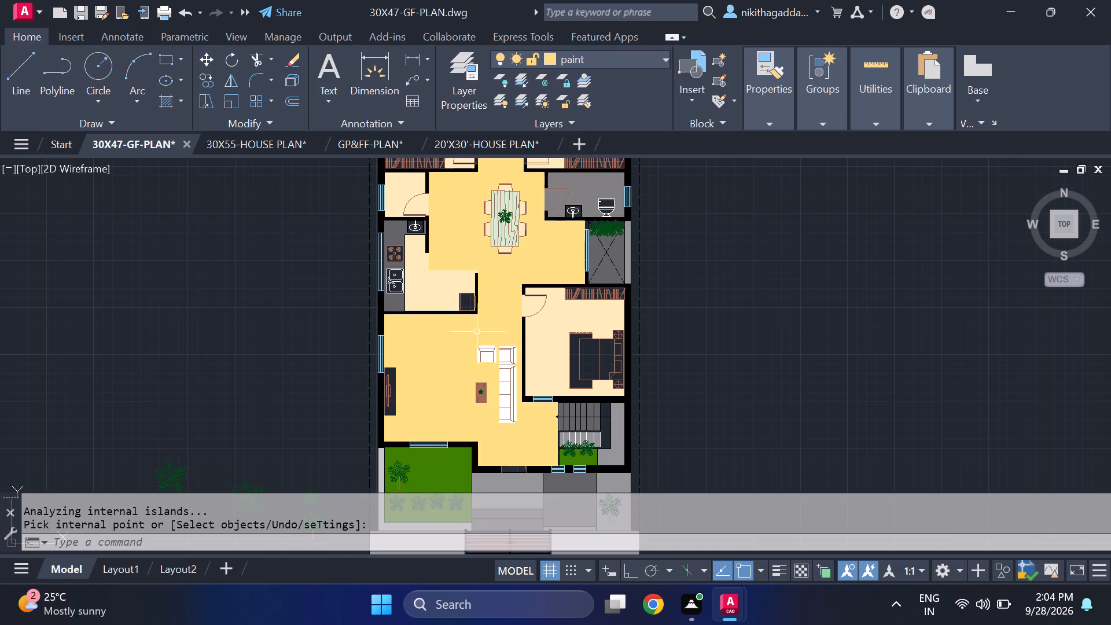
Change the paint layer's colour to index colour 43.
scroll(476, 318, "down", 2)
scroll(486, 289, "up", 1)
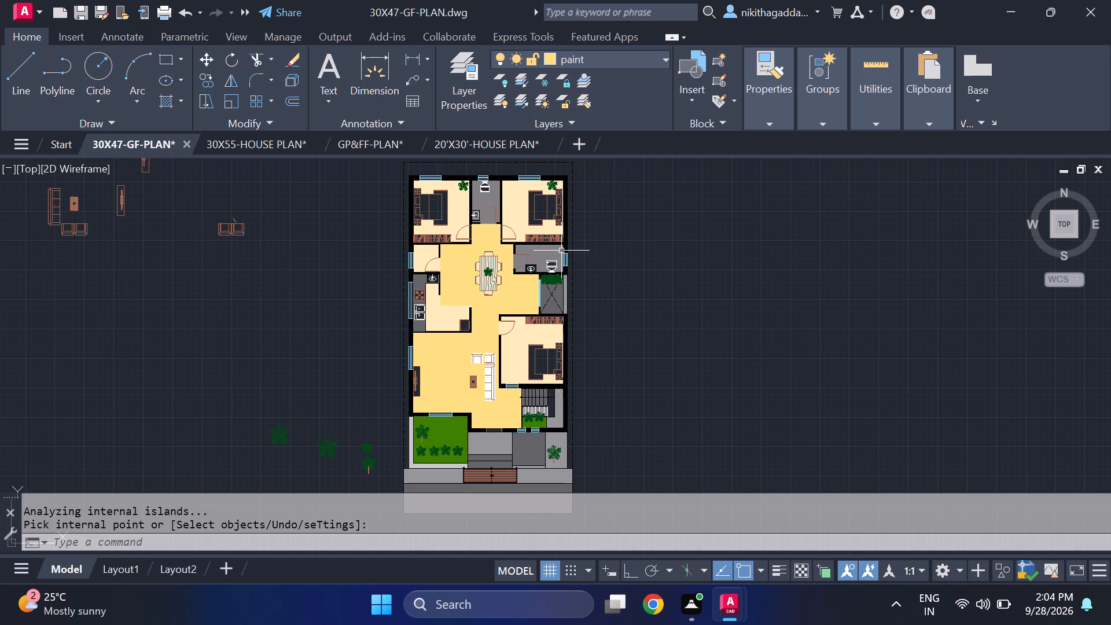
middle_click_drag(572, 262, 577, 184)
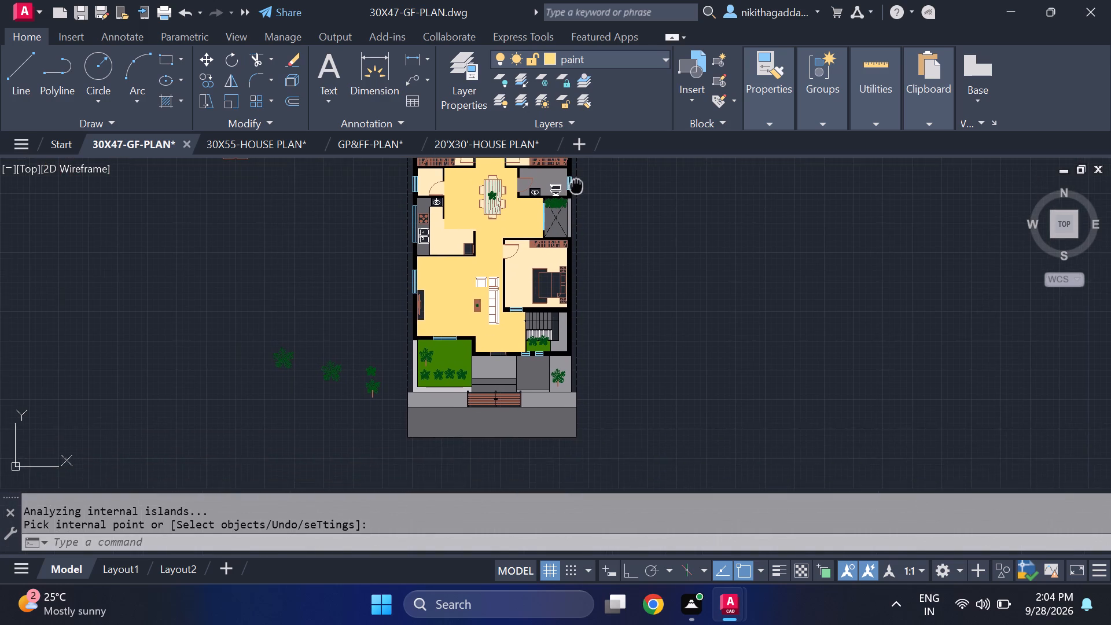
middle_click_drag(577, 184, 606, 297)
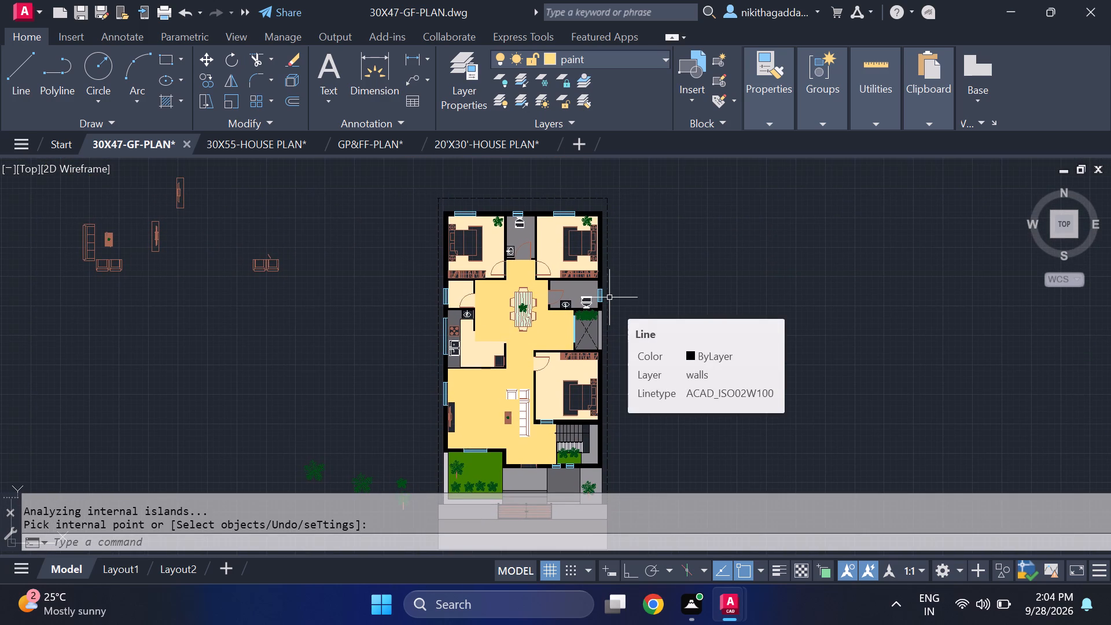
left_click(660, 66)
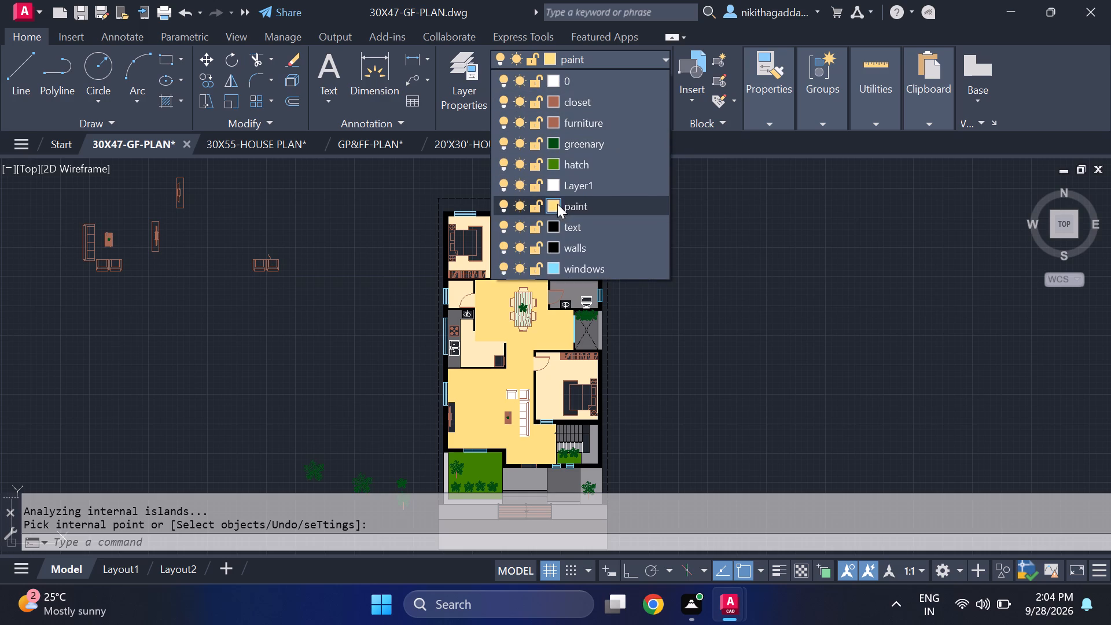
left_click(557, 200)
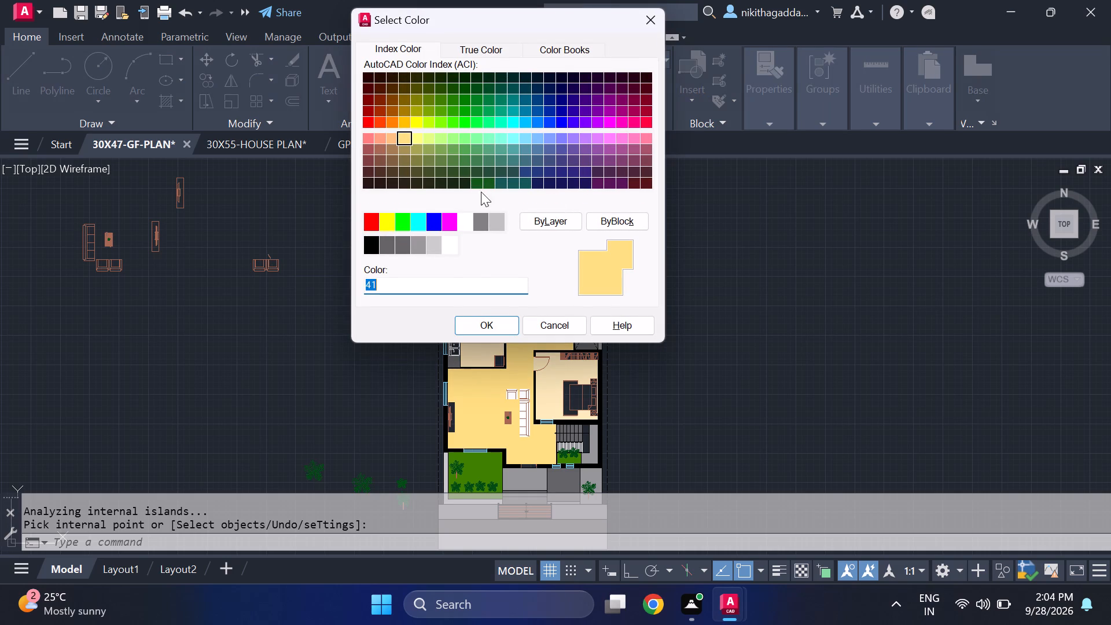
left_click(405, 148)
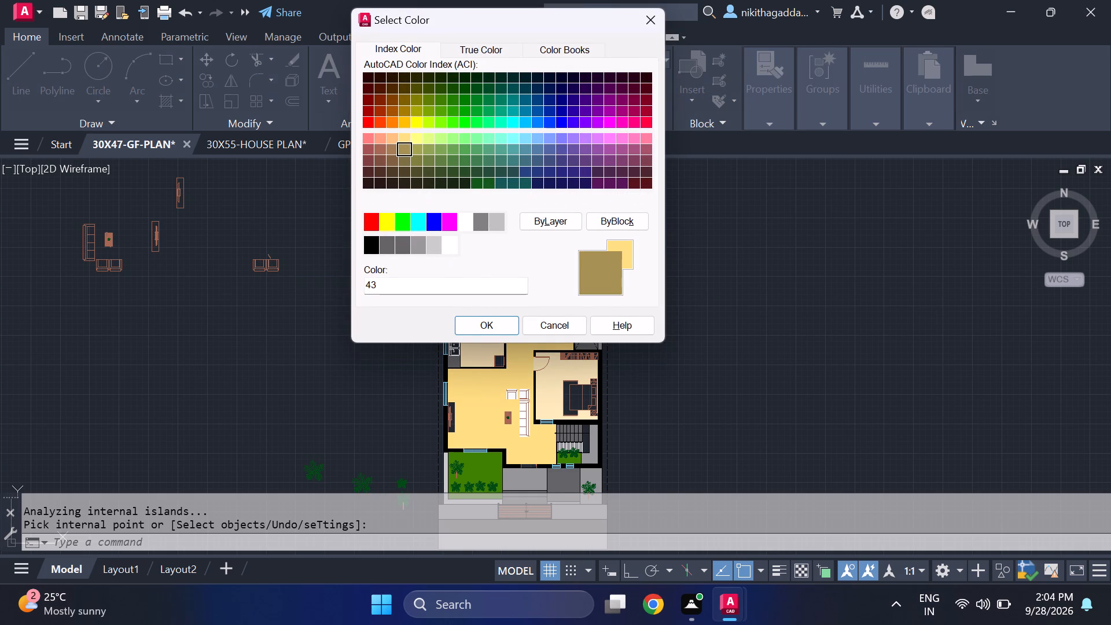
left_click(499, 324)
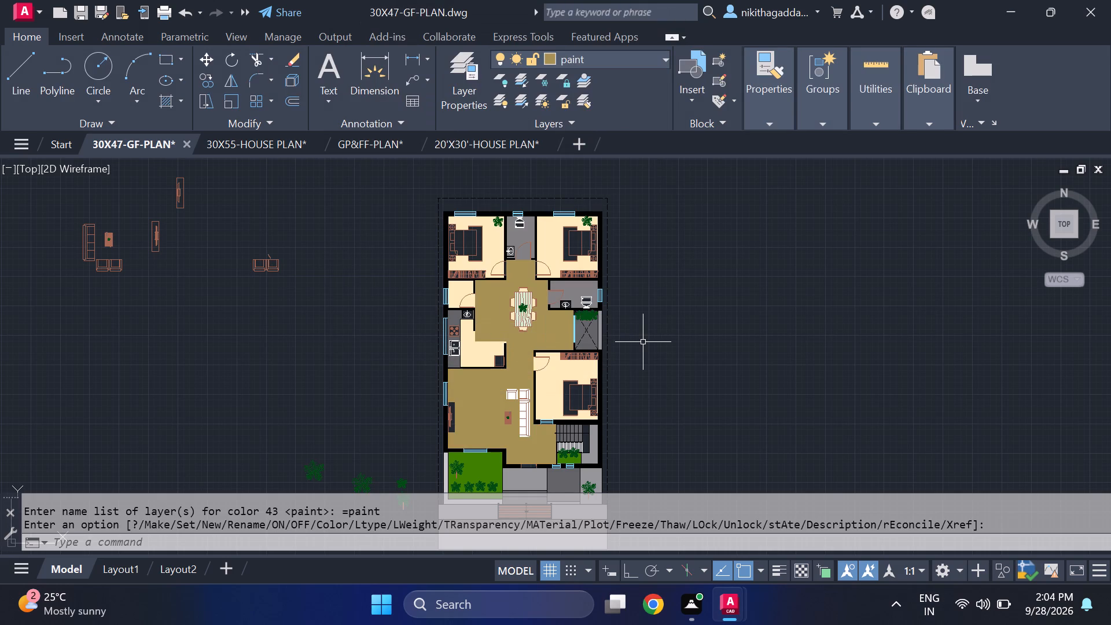
Set the paint layer's colour to index colour 31.
middle_click_drag(809, 325, 834, 233)
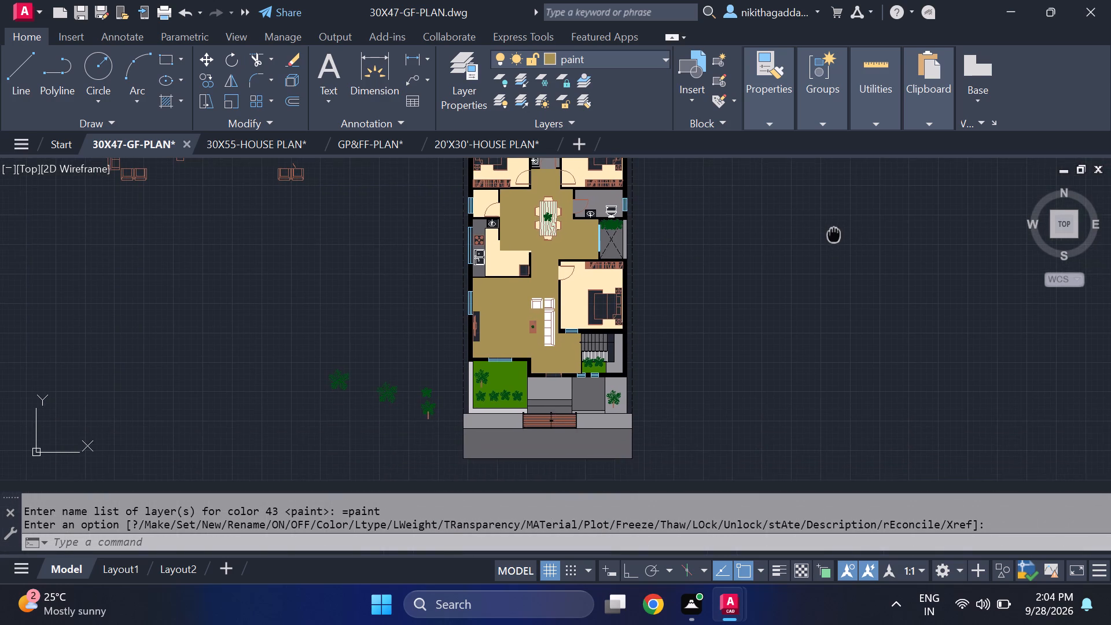
middle_click_drag(834, 233, 861, 327)
scroll(583, 427, "up", 1)
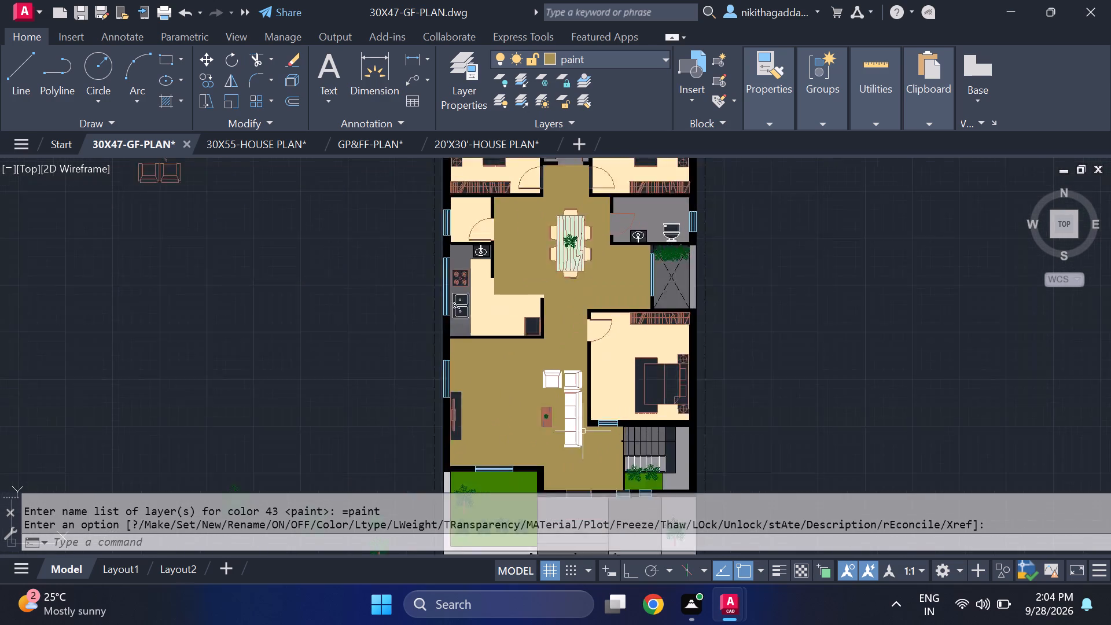
scroll(583, 431, "up", 1)
scroll(591, 428, "down", 2)
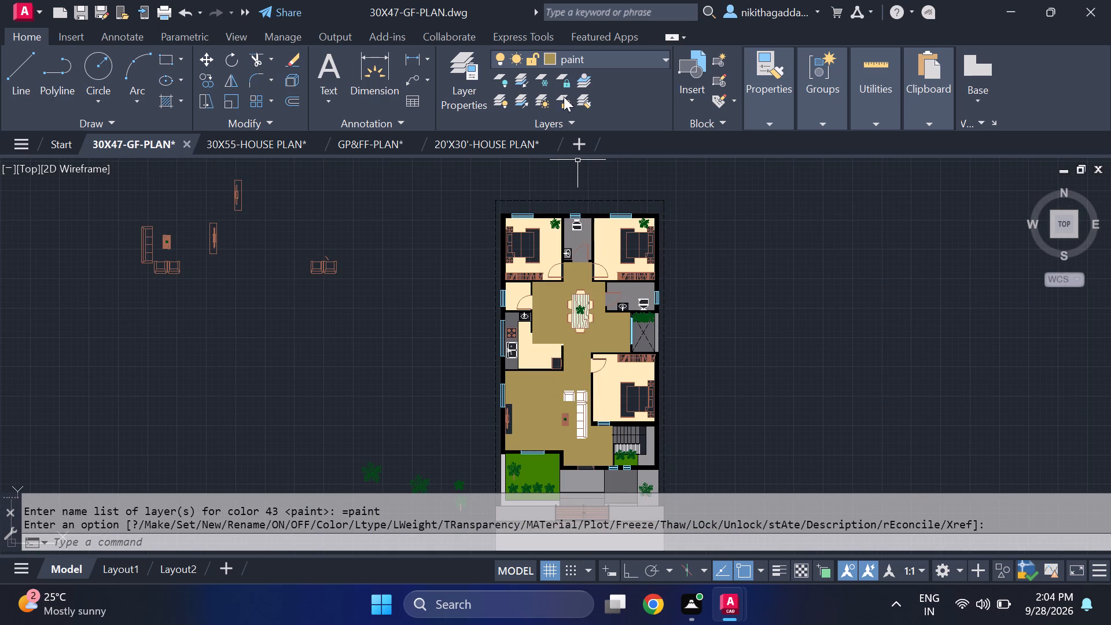
left_click(555, 62)
left_click(555, 202)
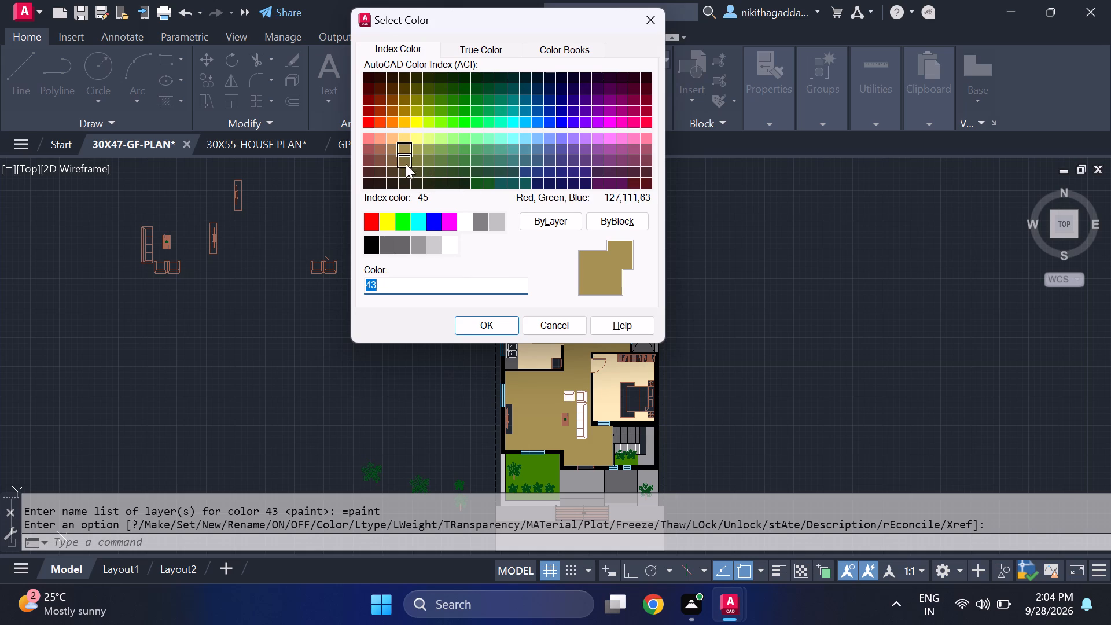
left_click(392, 134)
left_click(488, 323)
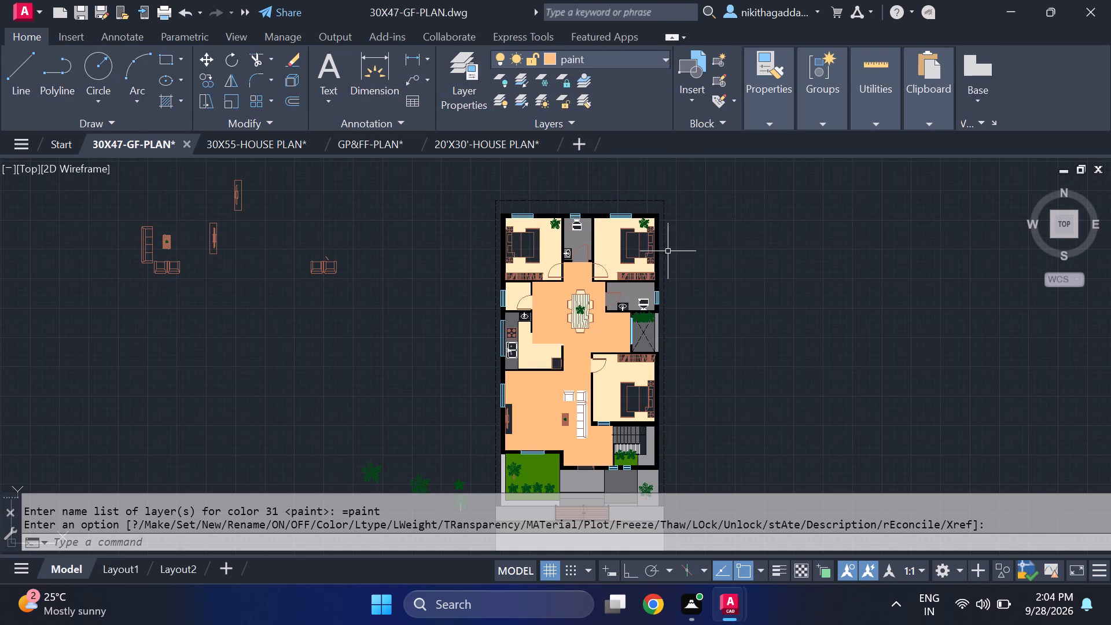
Erase the solid hatch covering the connected living and dining floor.
left_click(546, 326)
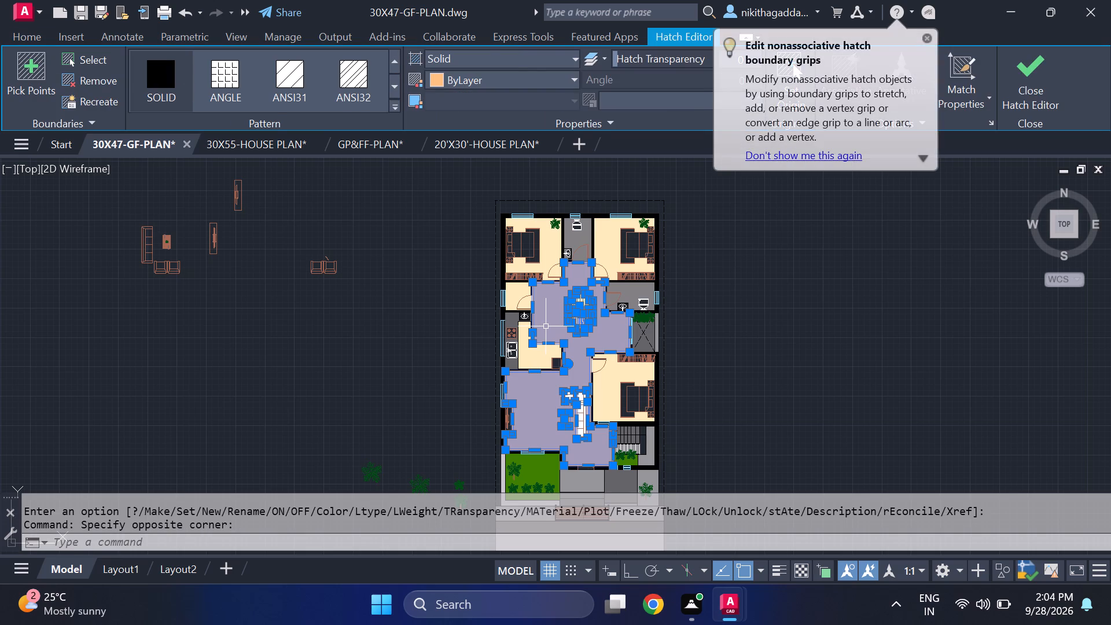
key("Delete")
Fill the connected living and dining floor and the main door opening with a solid hatch in cream 254,234,185.
middle_click_drag(540, 391, 547, 296)
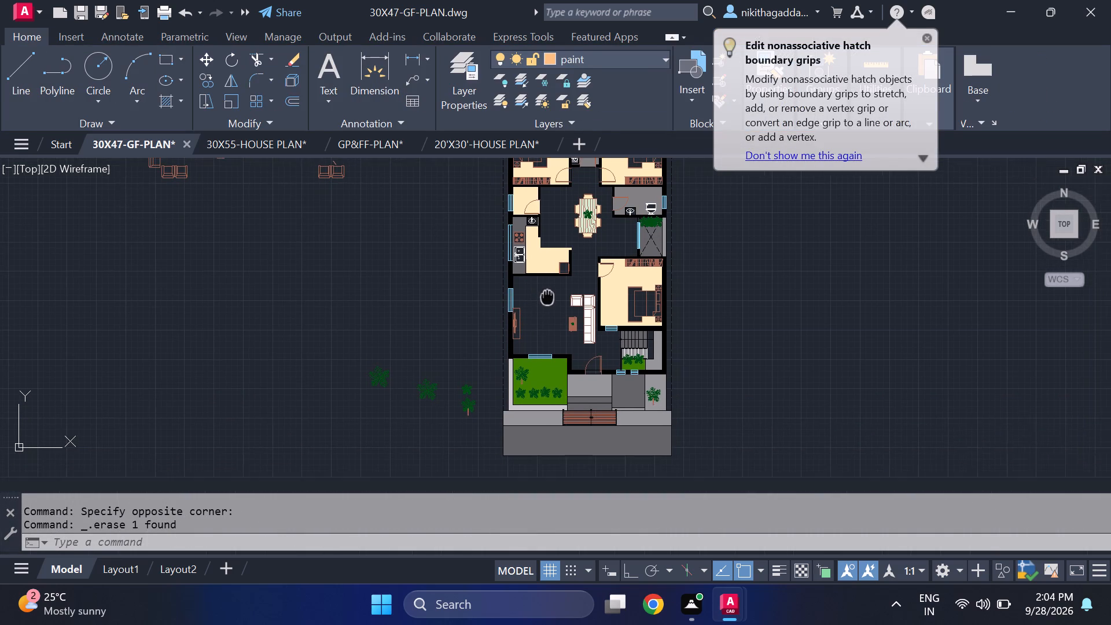
middle_click_drag(547, 296, 537, 336)
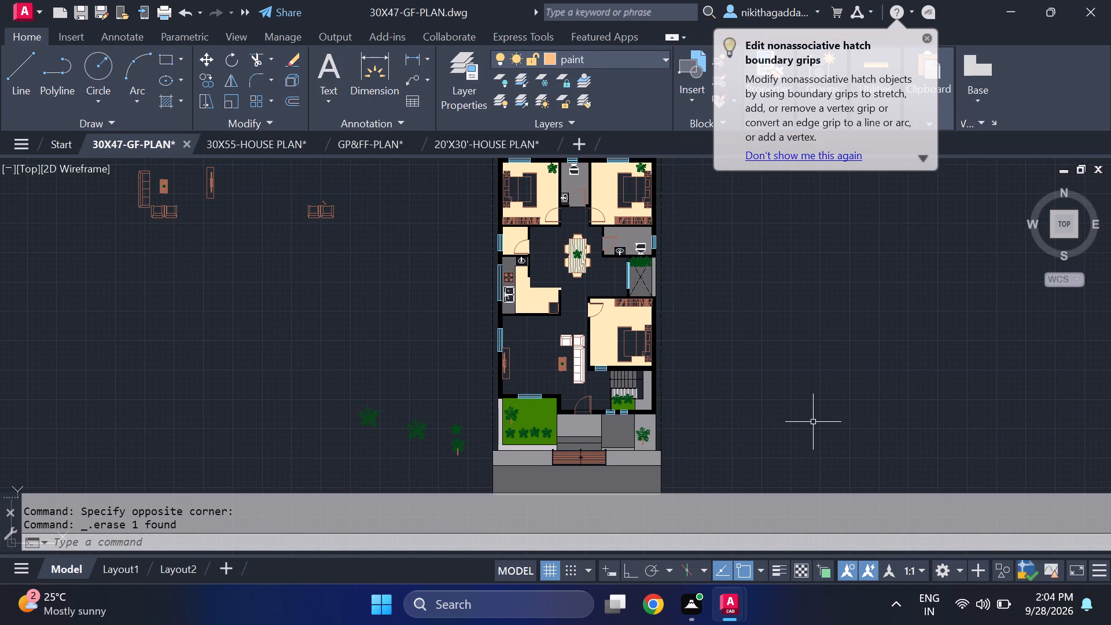
type("ha")
type("tcj")
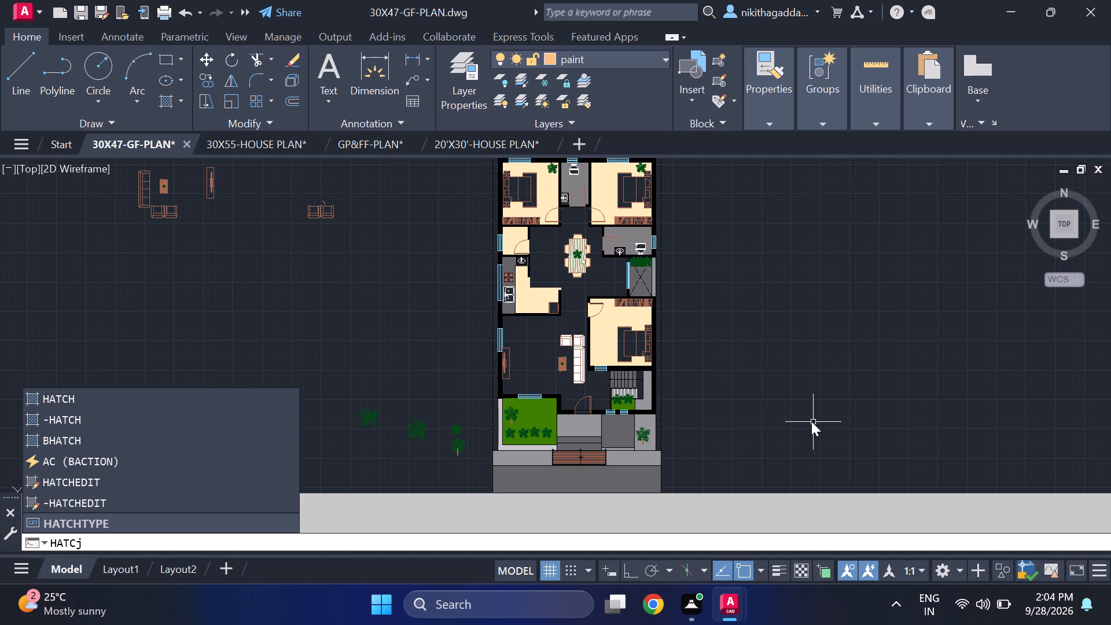
left_click(88, 394)
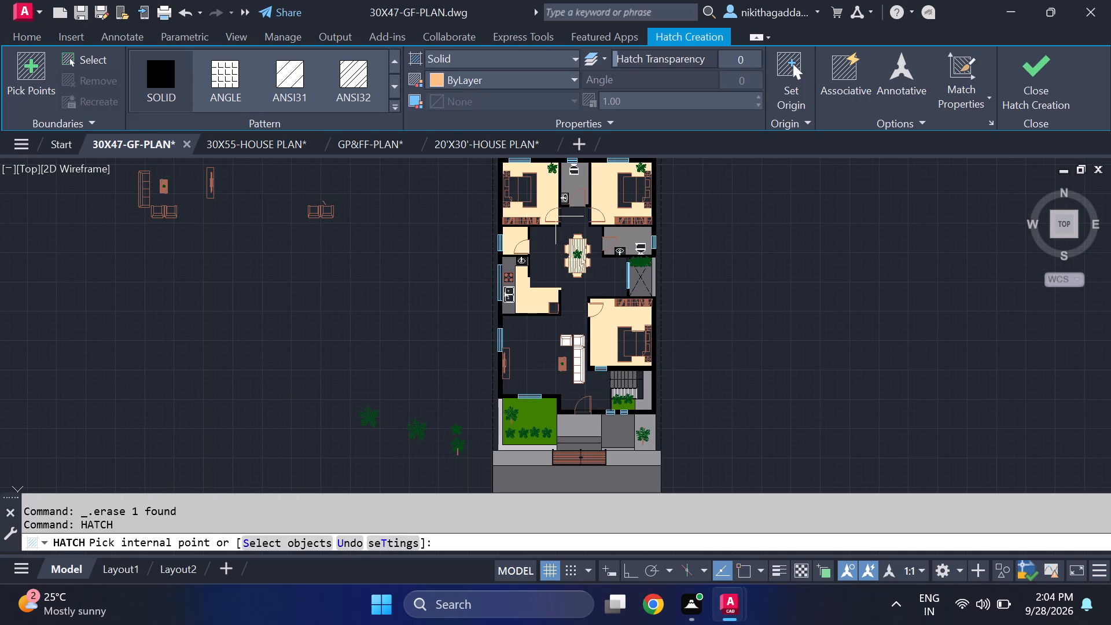
left_click(527, 79)
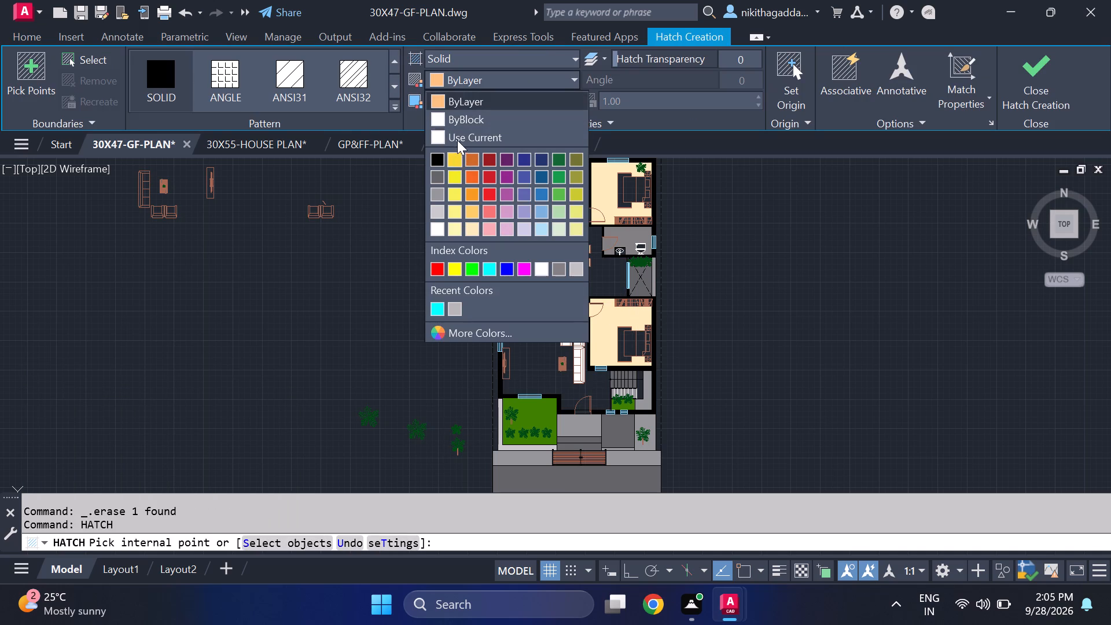
left_click(467, 217)
left_click(529, 76)
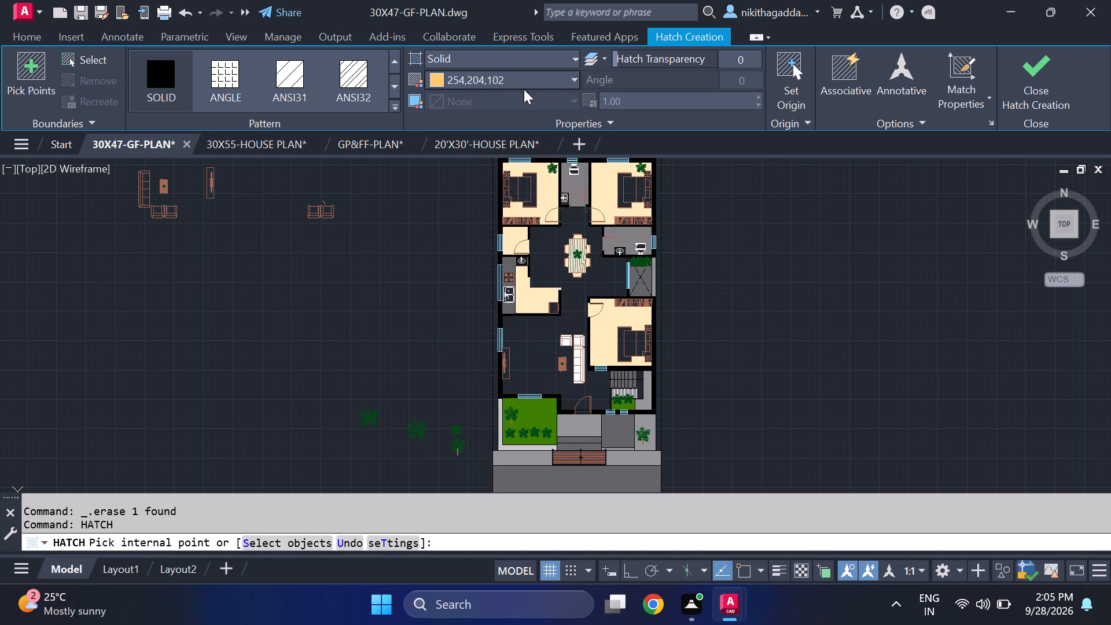
left_click(474, 227)
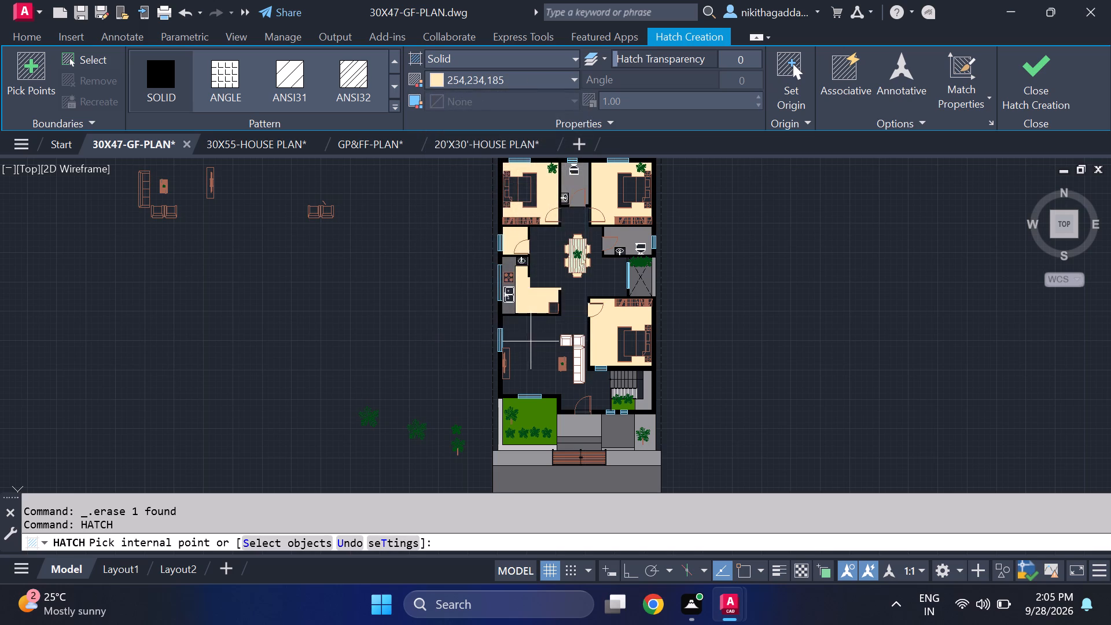
left_click(534, 343)
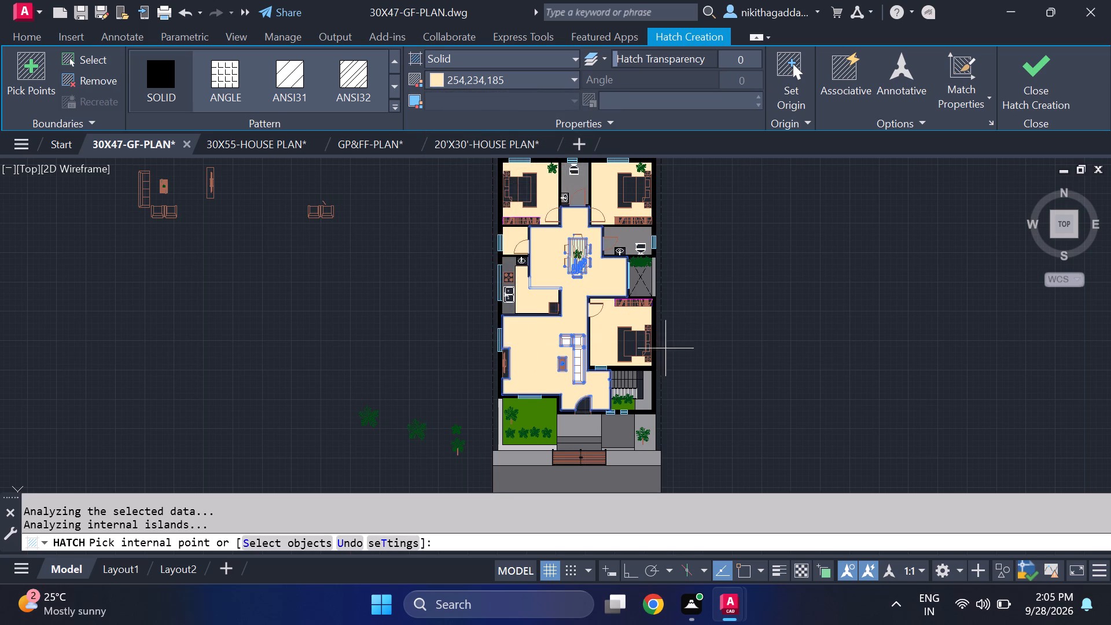
left_click(582, 406)
scroll(582, 406, "up", 3)
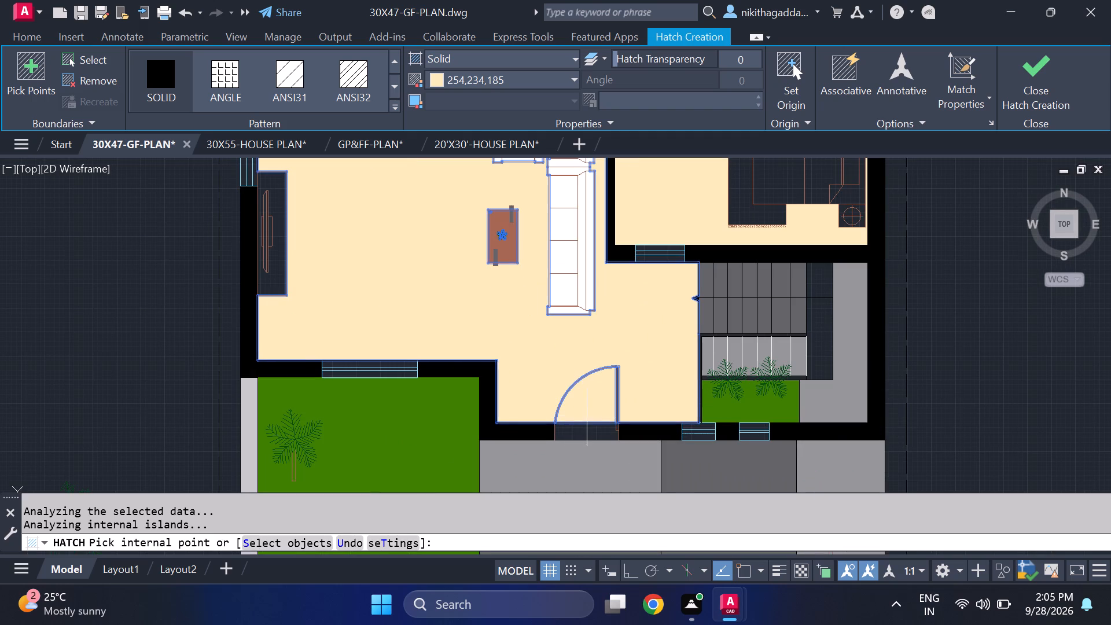
left_click(590, 429)
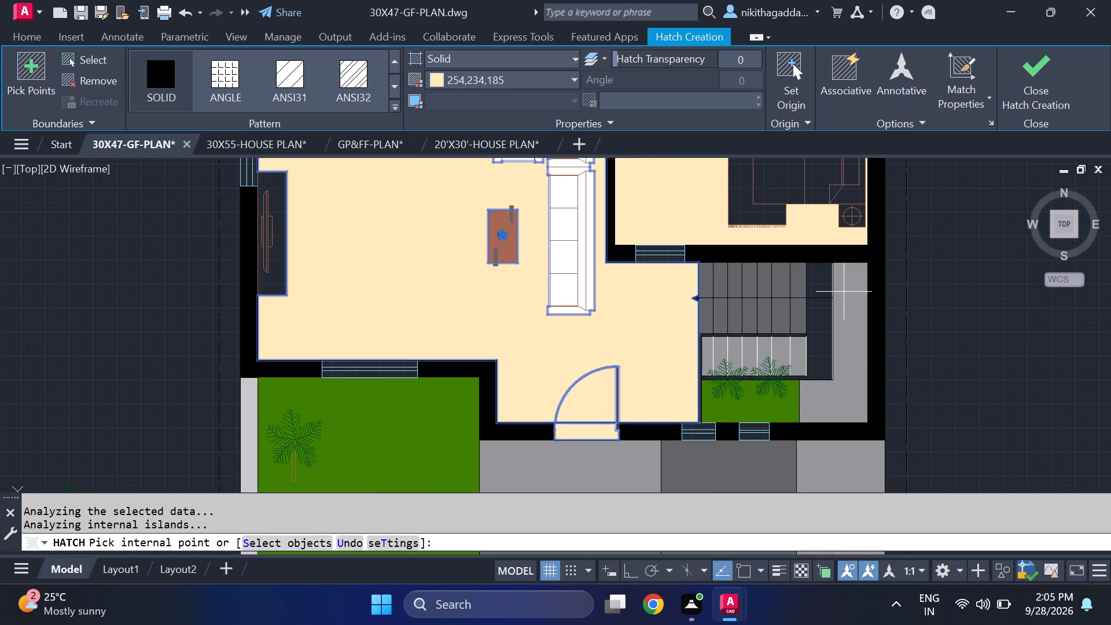
left_click(1046, 105)
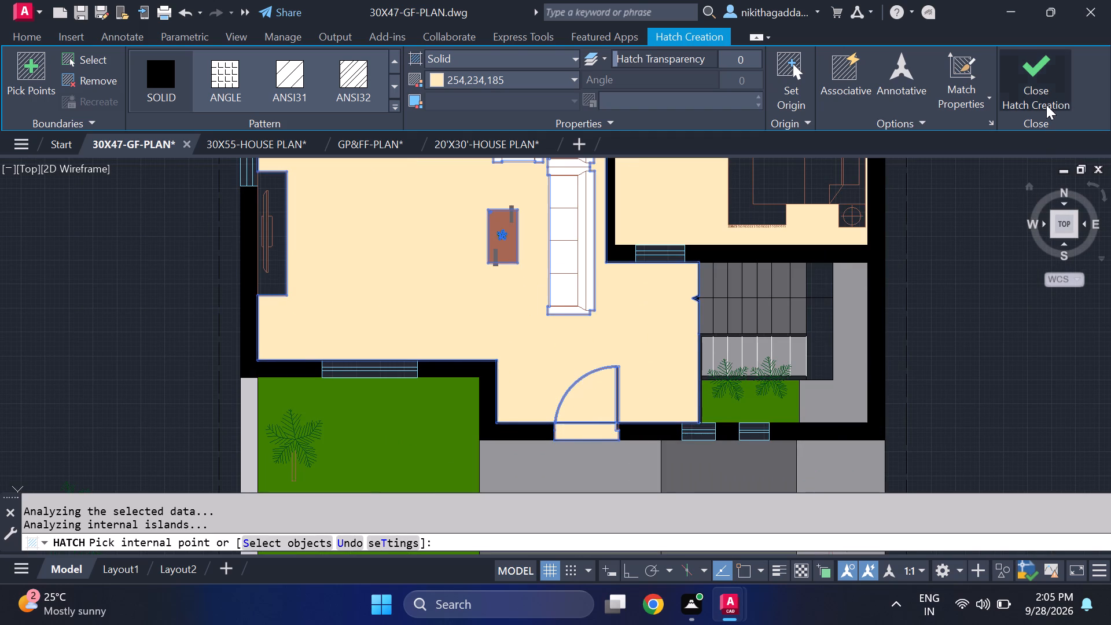
Examine the floor colouring across the whole plan, from the rear bedrooms to the front entrance.
scroll(696, 395, "down", 4)
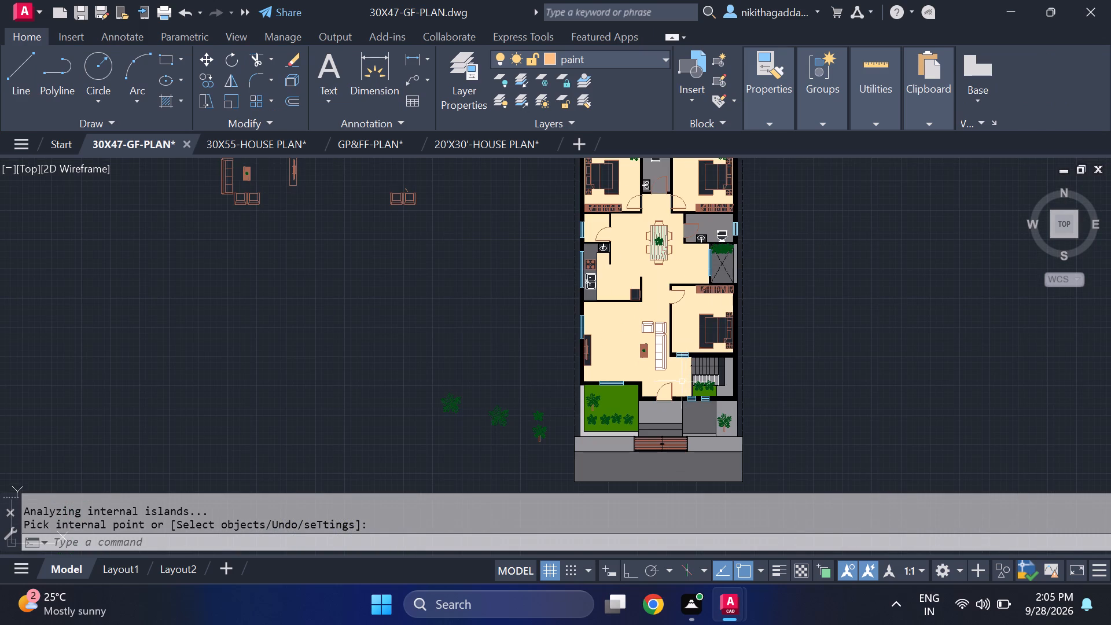
middle_click_drag(680, 382, 679, 443)
middle_click_drag(679, 443, 629, 432)
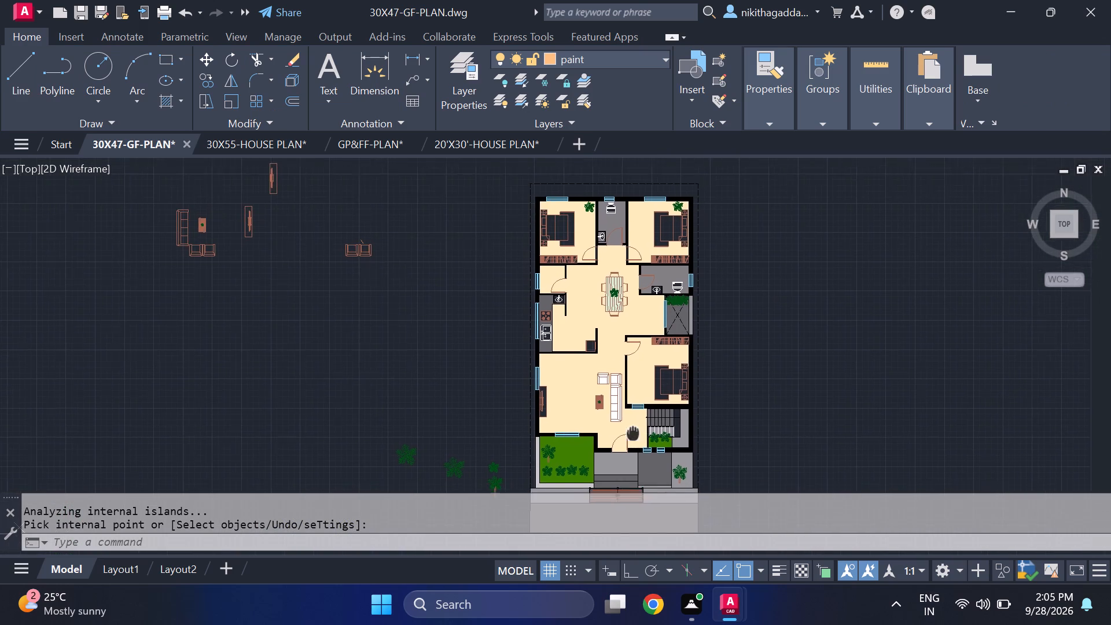
middle_click_drag(629, 432, 557, 417)
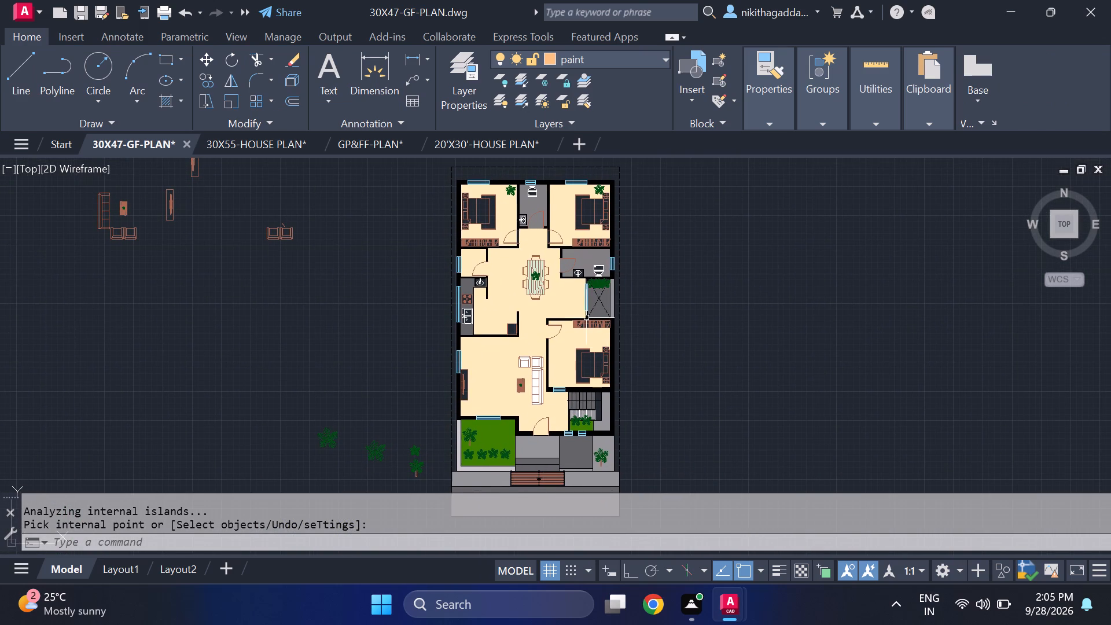
scroll(534, 307, "up", 1)
middle_click_drag(534, 307, 565, 415)
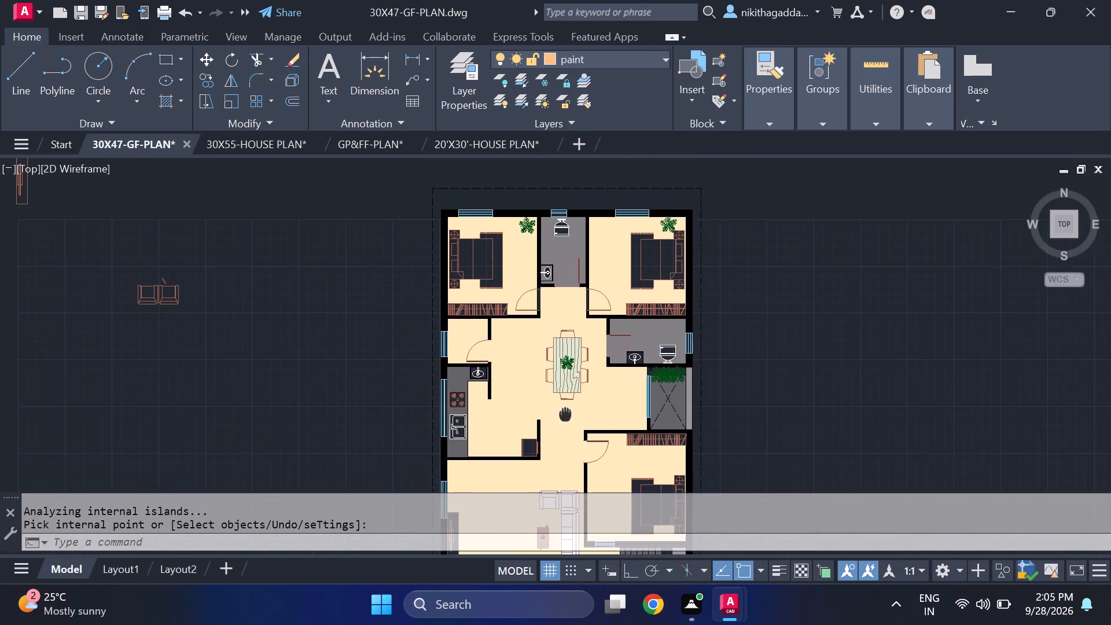
middle_click_drag(565, 415, 525, 233)
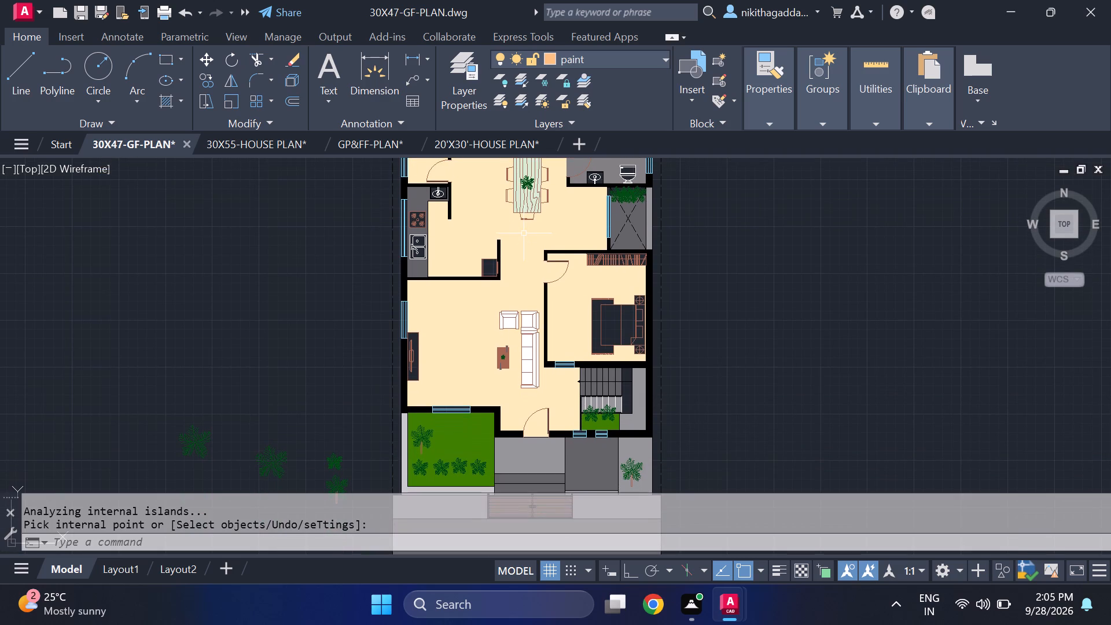
Erase the cream 254,234,185 hatch on the chairs around the dining table.
middle_click_drag(524, 220, 532, 340)
scroll(523, 280, "up", 3)
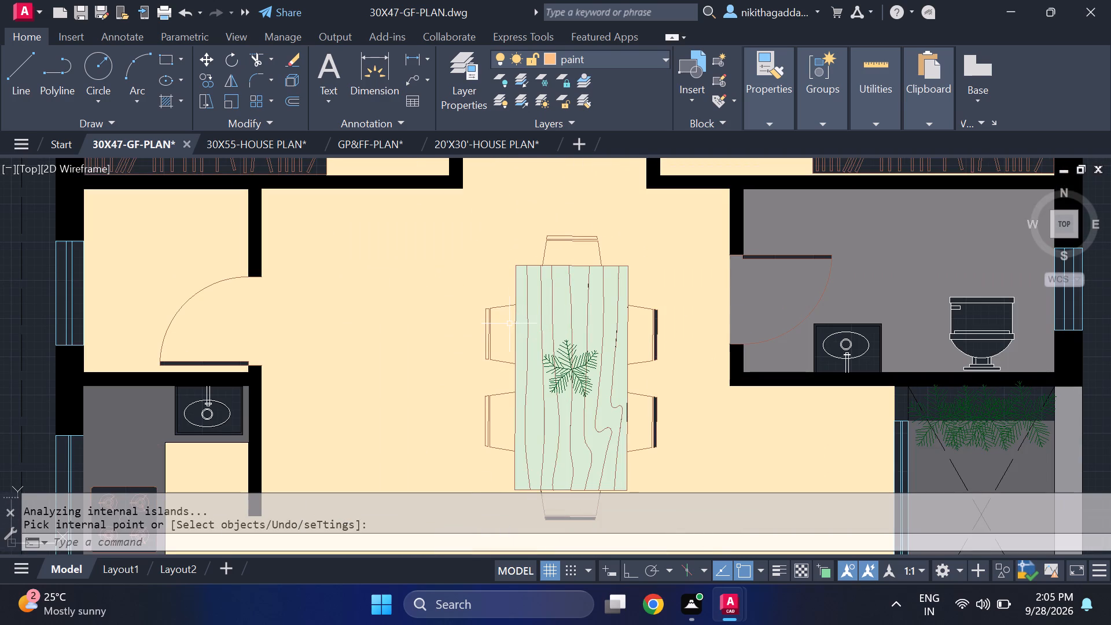
left_click(506, 332)
key("Delete")
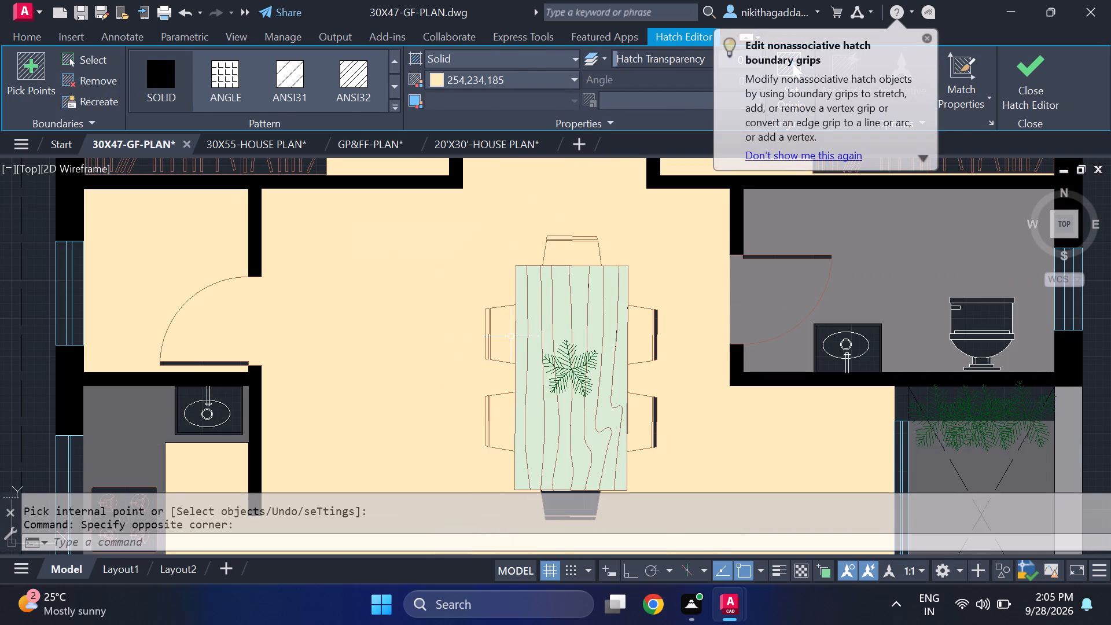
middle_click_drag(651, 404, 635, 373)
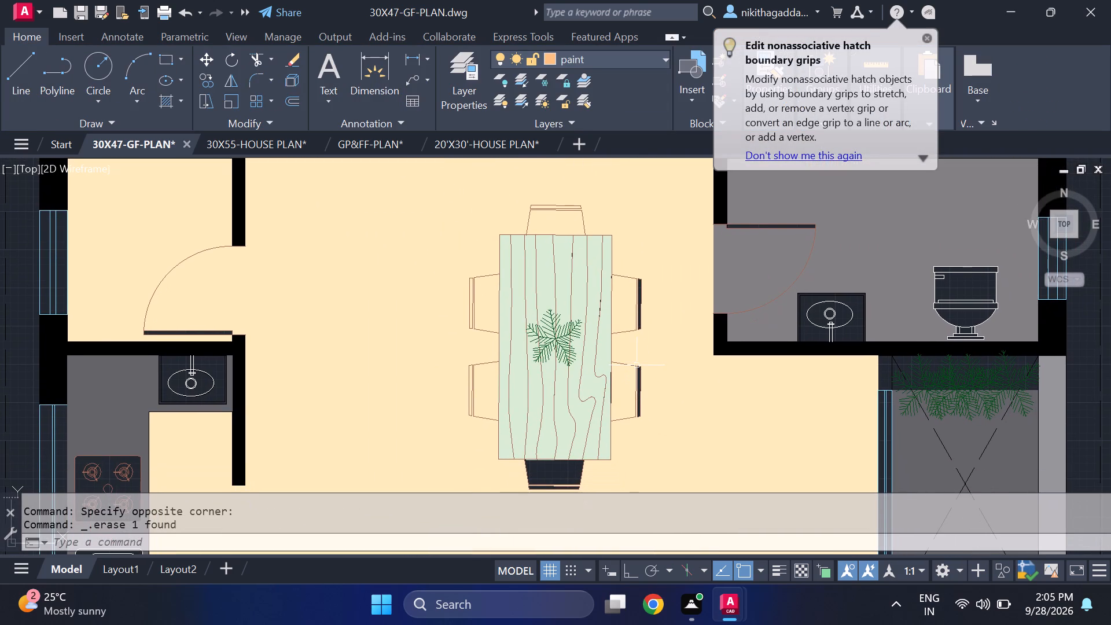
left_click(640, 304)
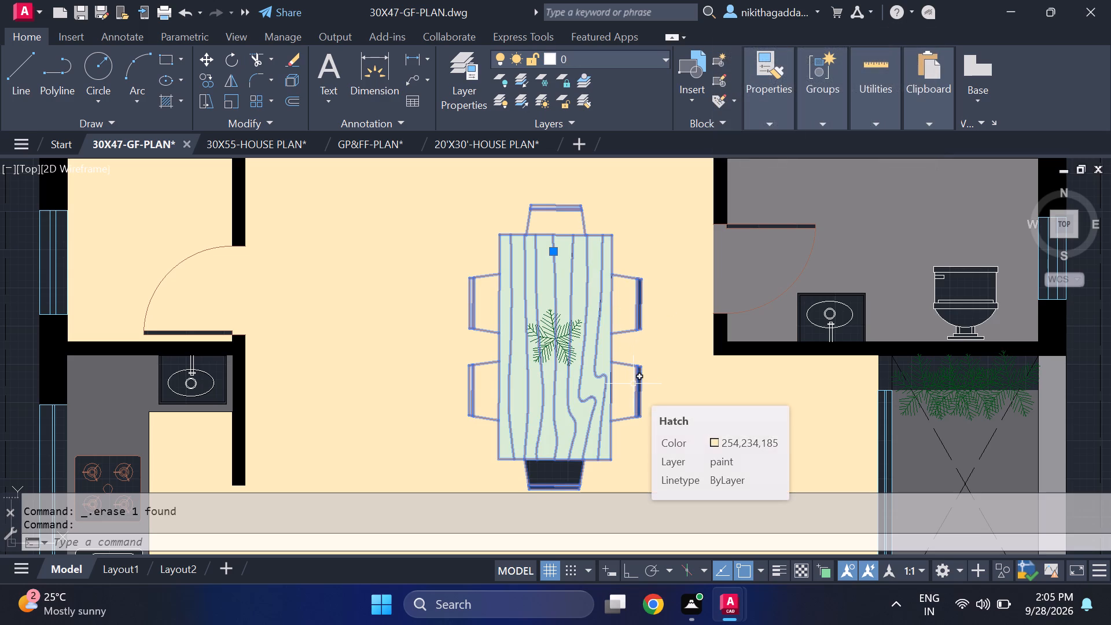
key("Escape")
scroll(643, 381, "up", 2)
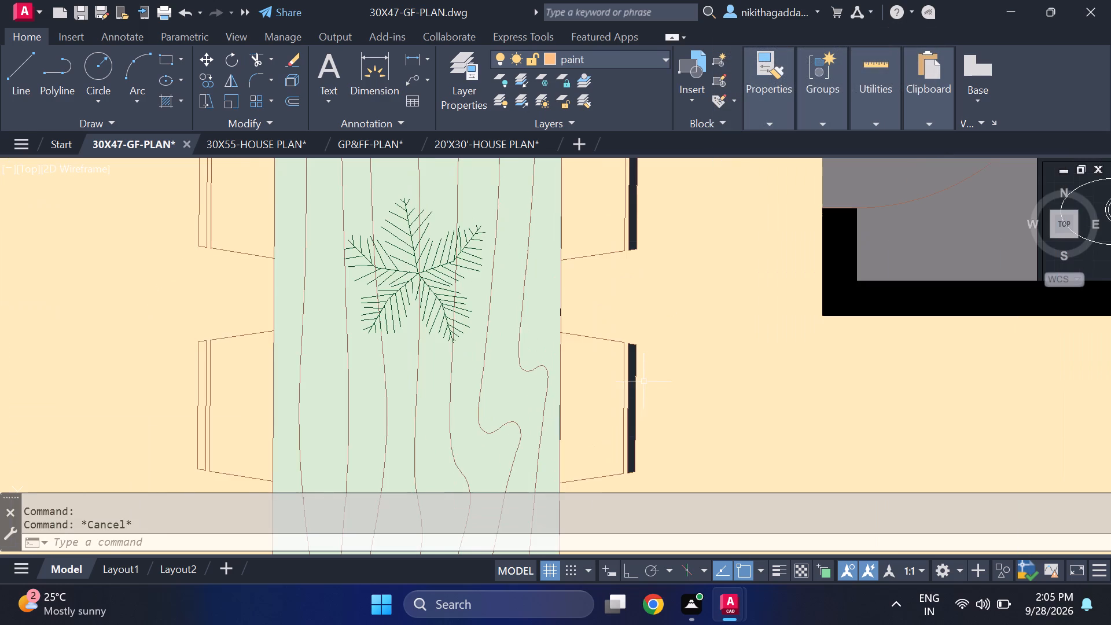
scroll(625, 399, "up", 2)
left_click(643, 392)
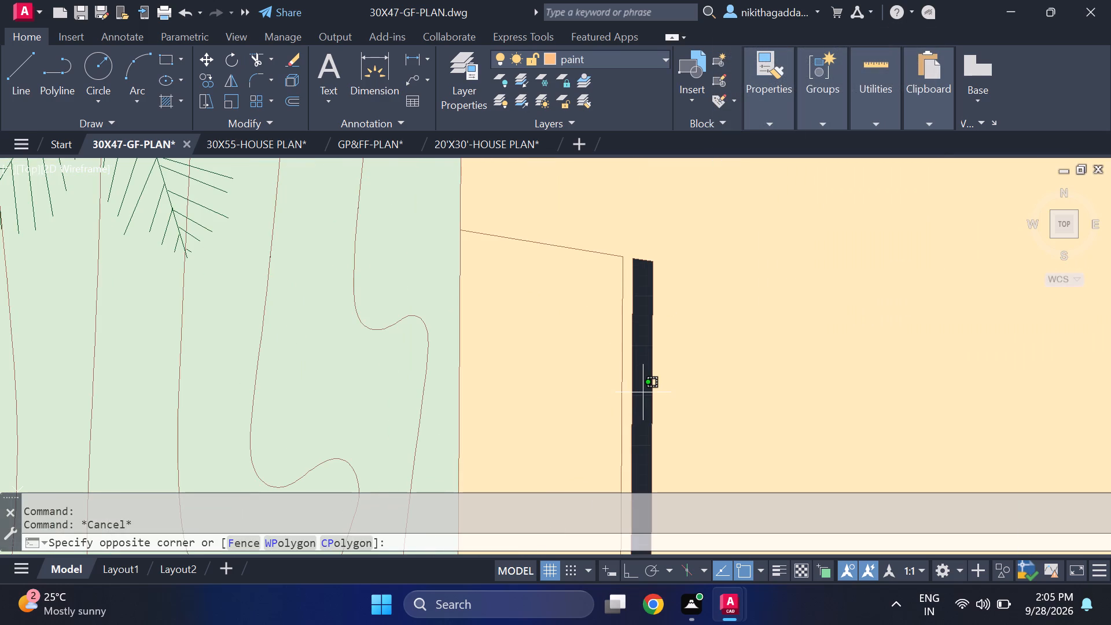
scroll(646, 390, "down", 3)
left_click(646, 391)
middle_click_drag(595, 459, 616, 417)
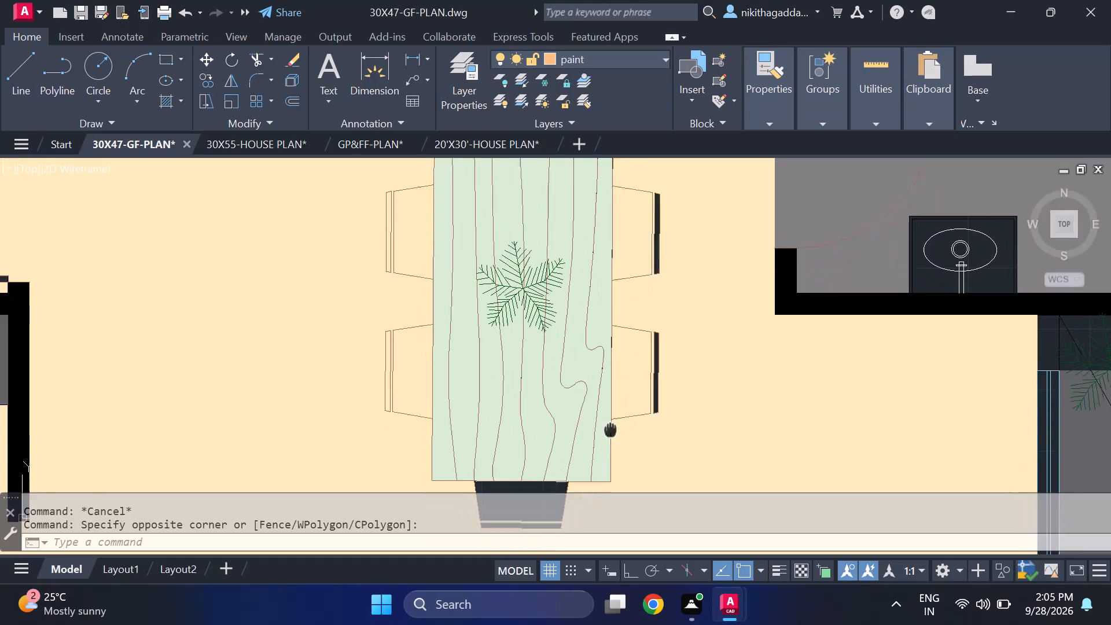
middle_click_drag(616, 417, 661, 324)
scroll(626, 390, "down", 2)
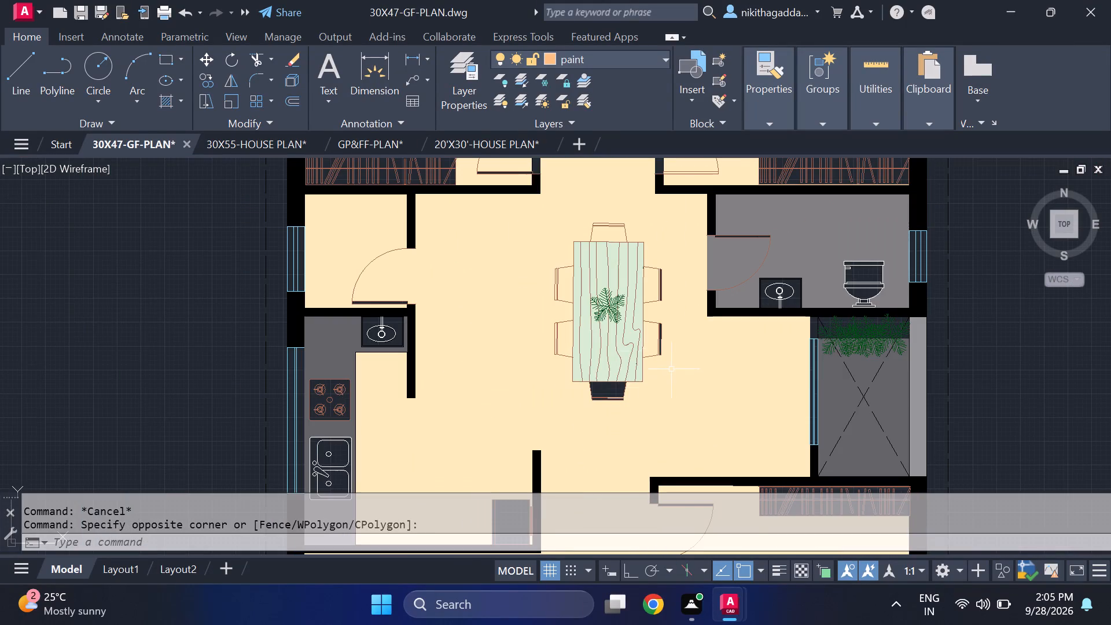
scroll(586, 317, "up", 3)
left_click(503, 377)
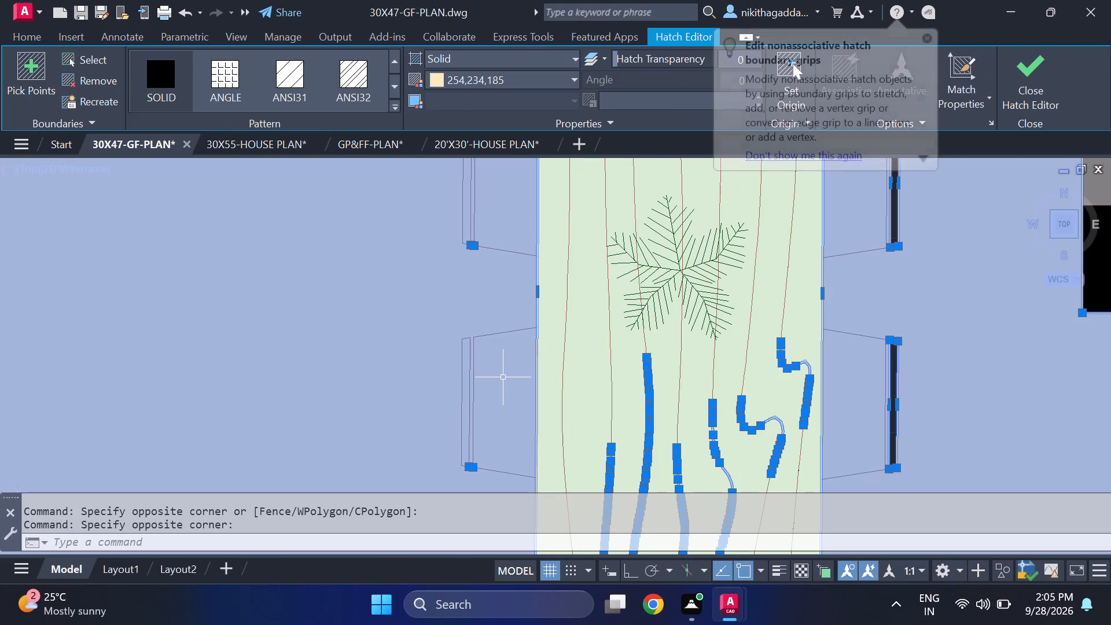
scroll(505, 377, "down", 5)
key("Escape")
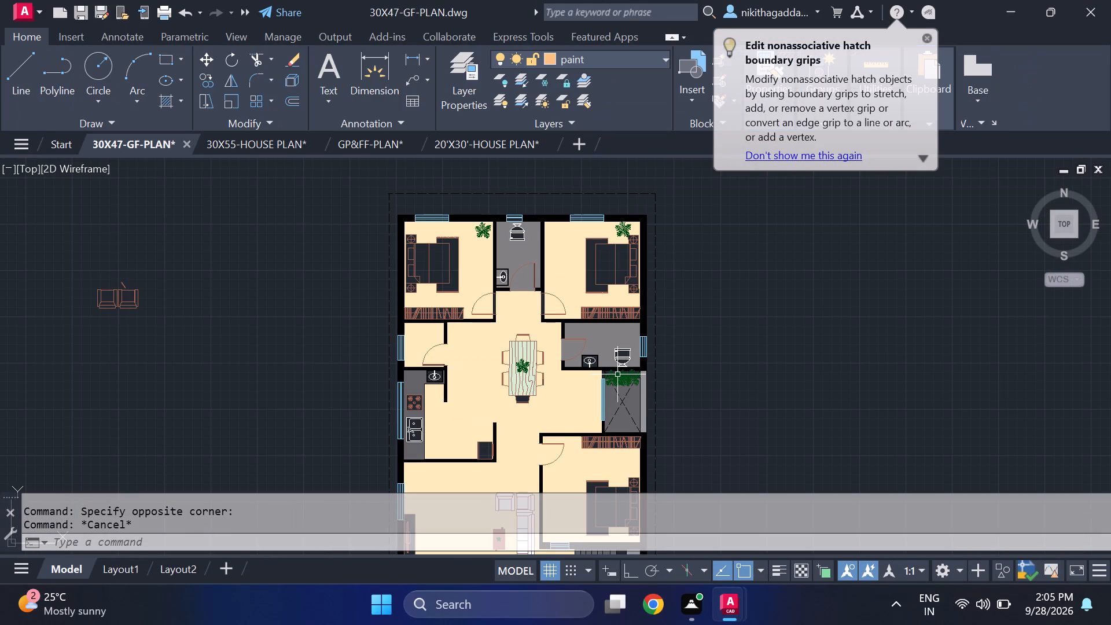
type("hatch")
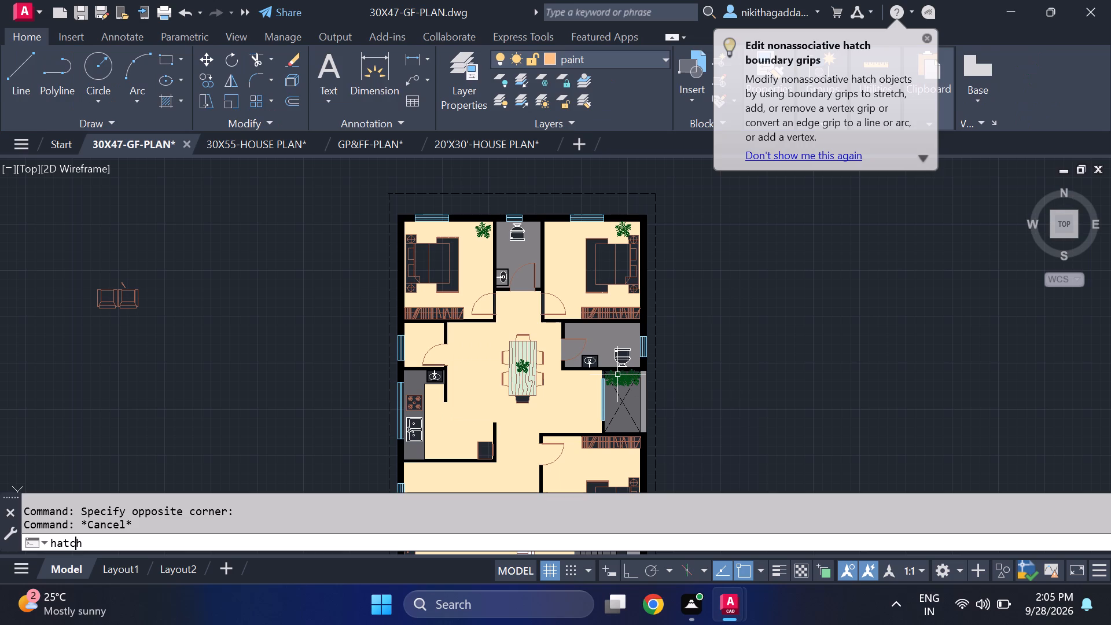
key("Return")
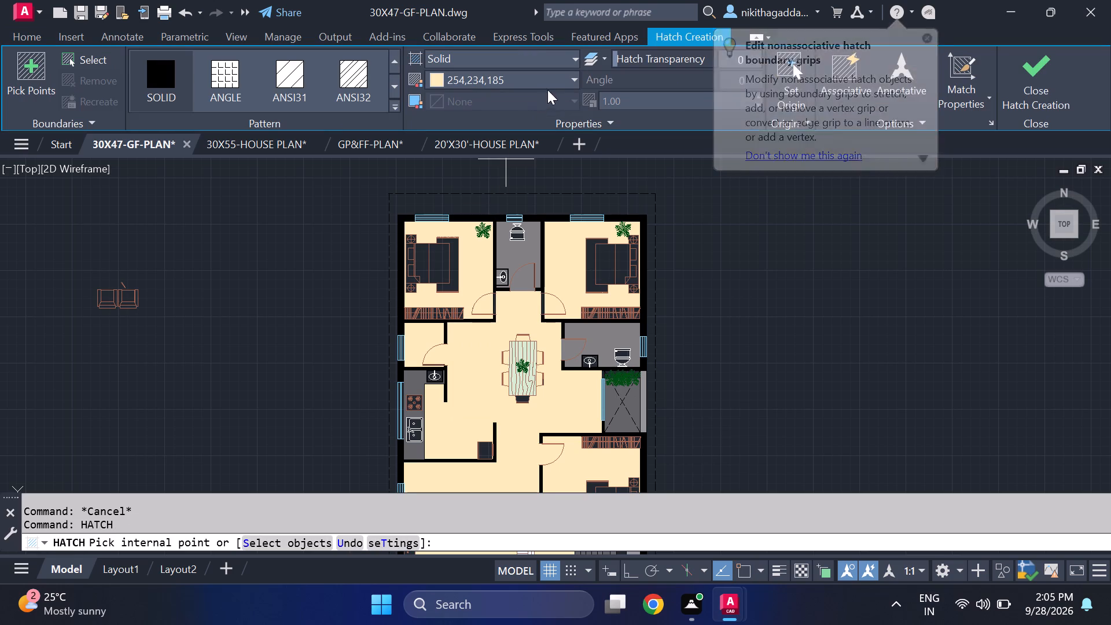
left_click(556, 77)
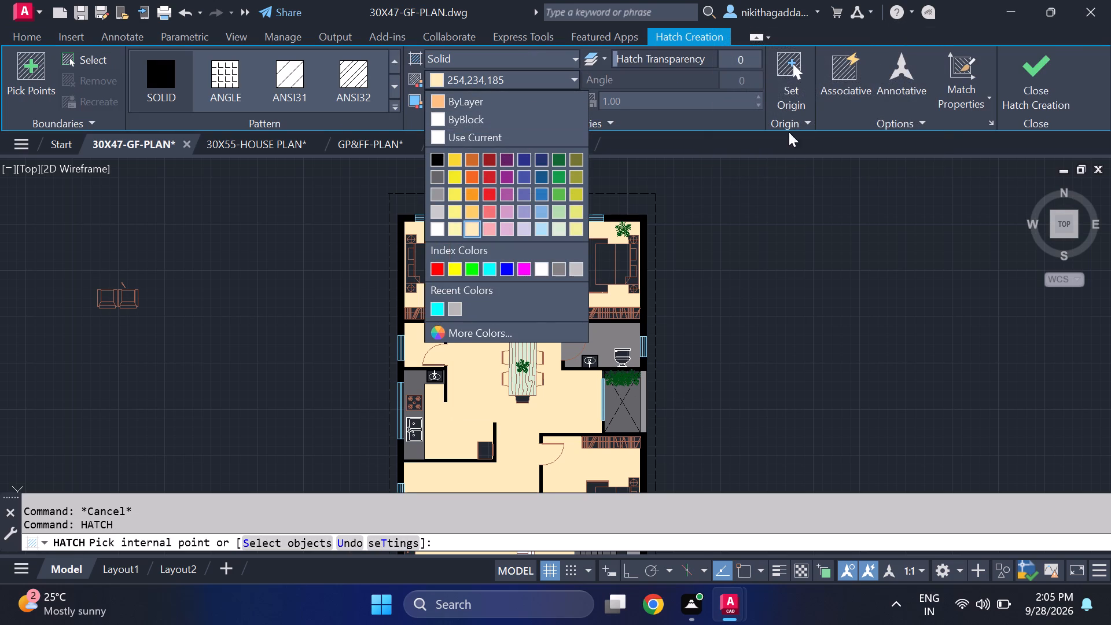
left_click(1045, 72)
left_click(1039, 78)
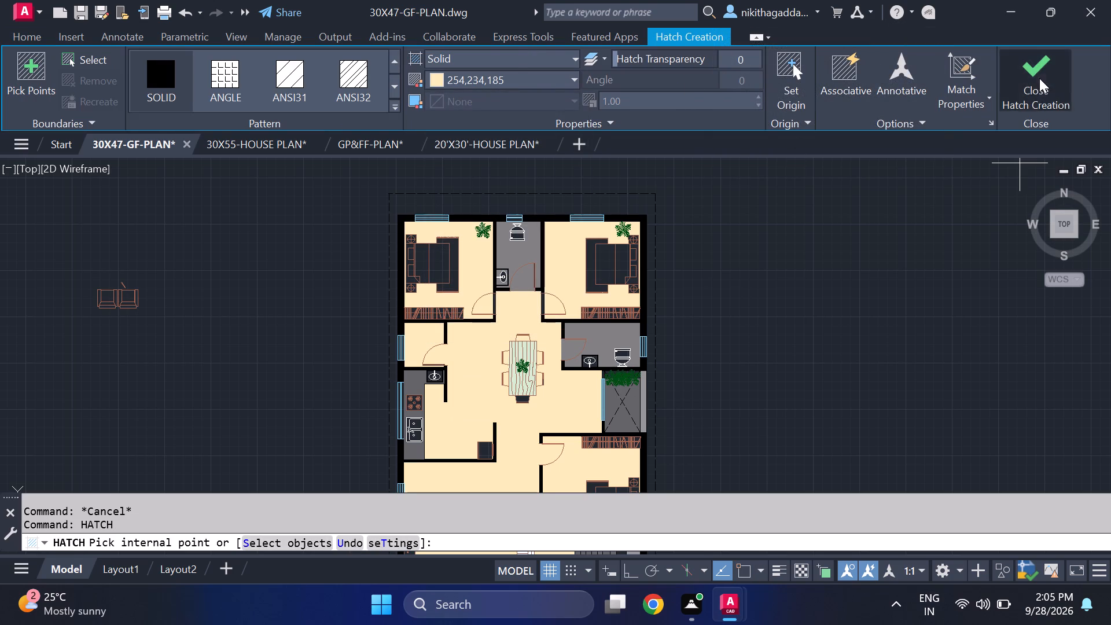
Fill the seats of all six dining chairs with a solid hatch on the furniture layer, coloured ByLayer.
left_click(659, 61)
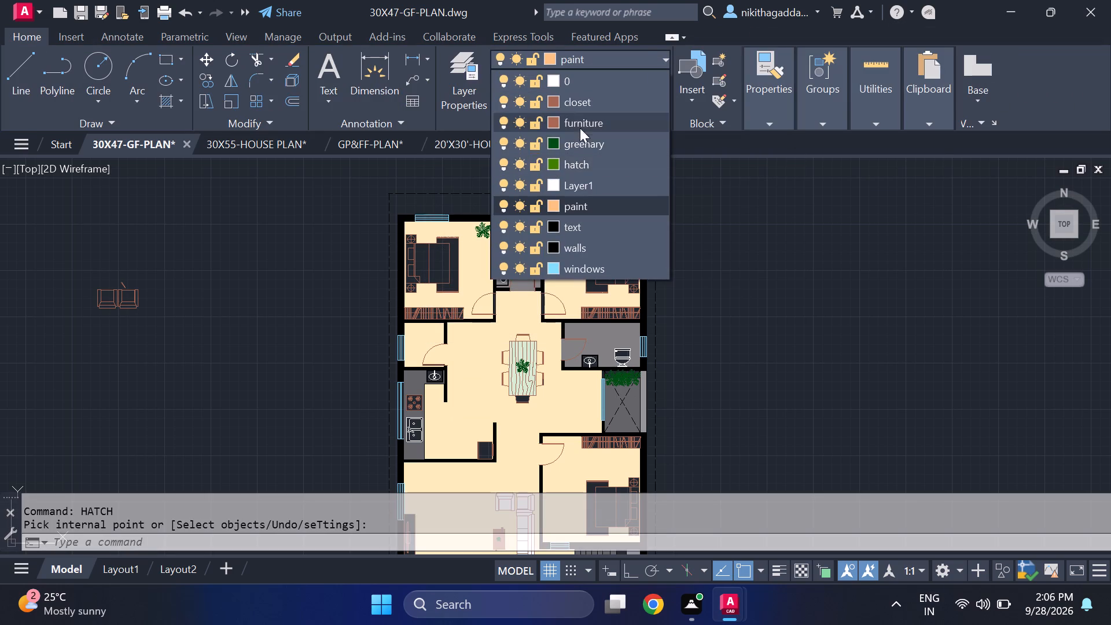
left_click(582, 124)
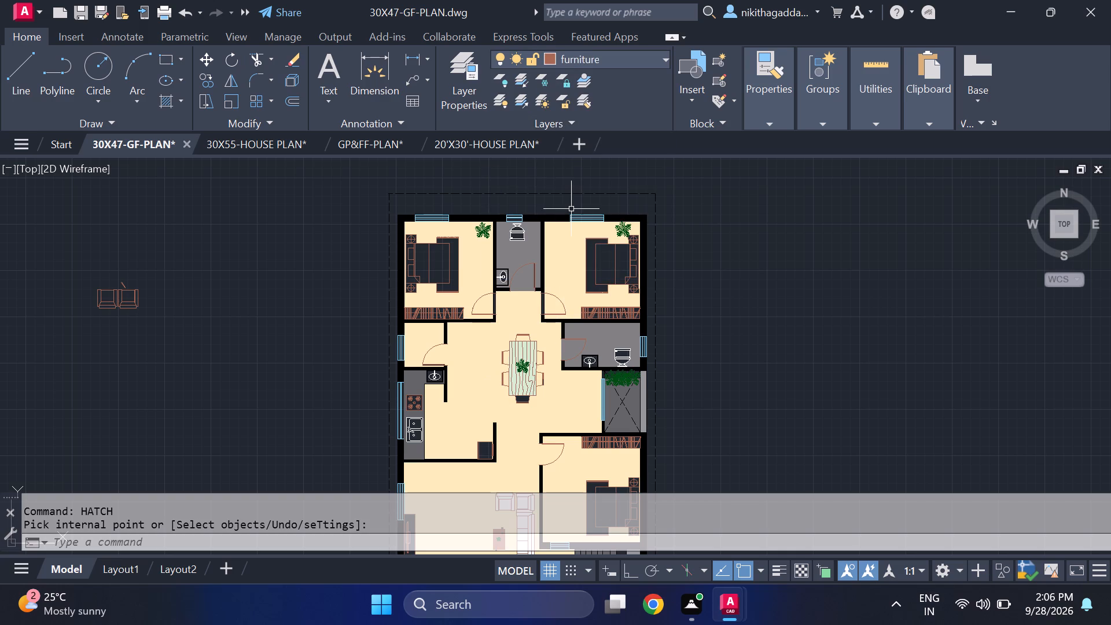
type("hatch")
key("Return")
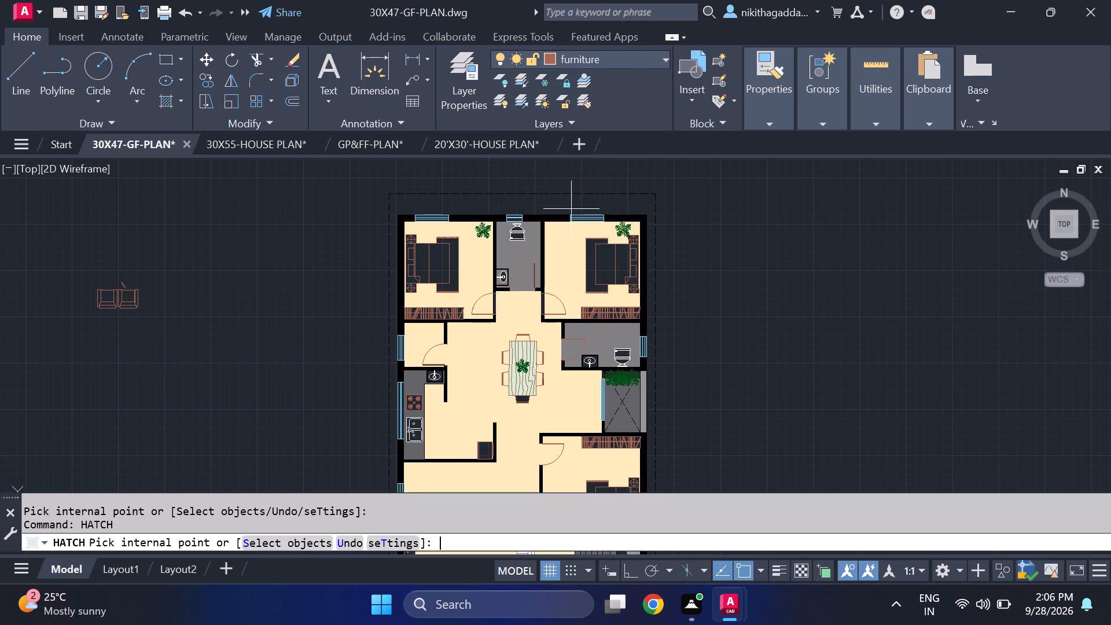
left_click(550, 78)
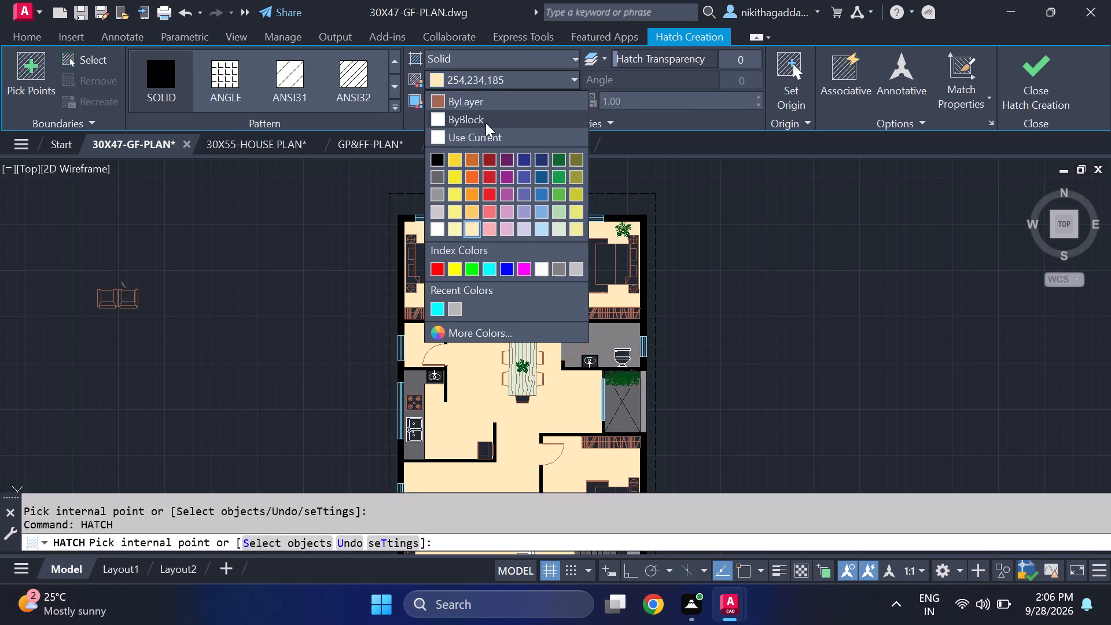
left_click(488, 102)
scroll(507, 365, "up", 2)
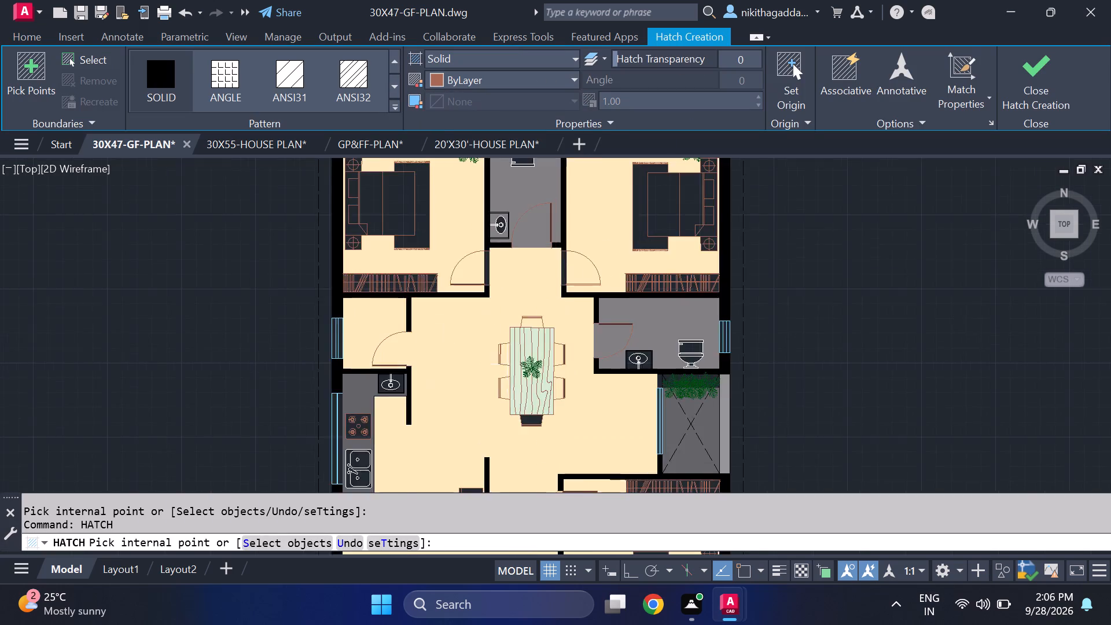
left_click(505, 349)
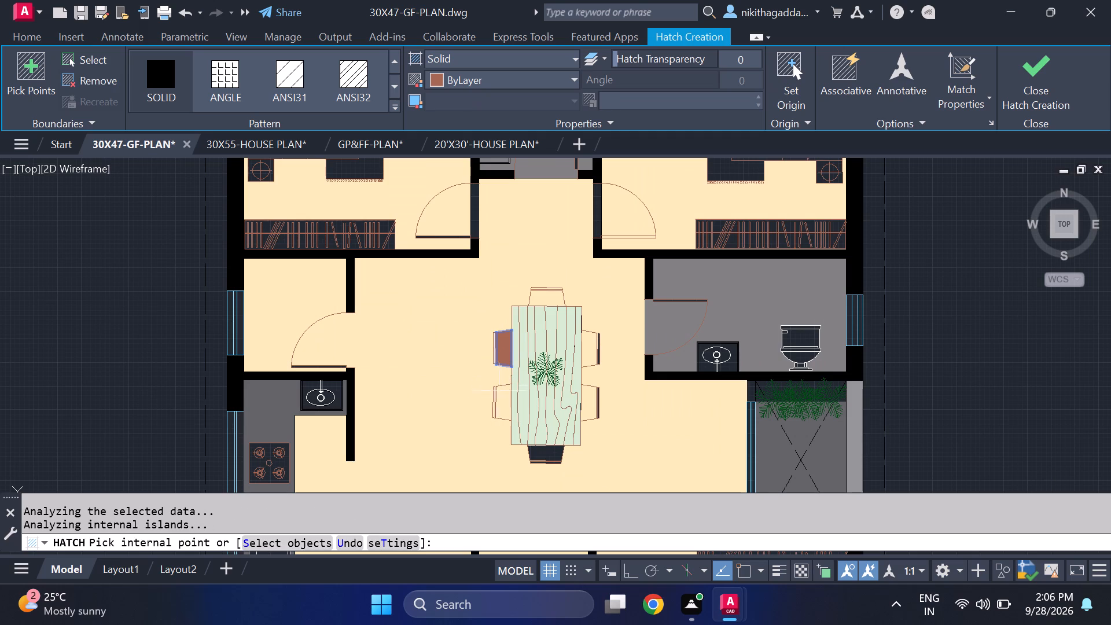
left_click(503, 403)
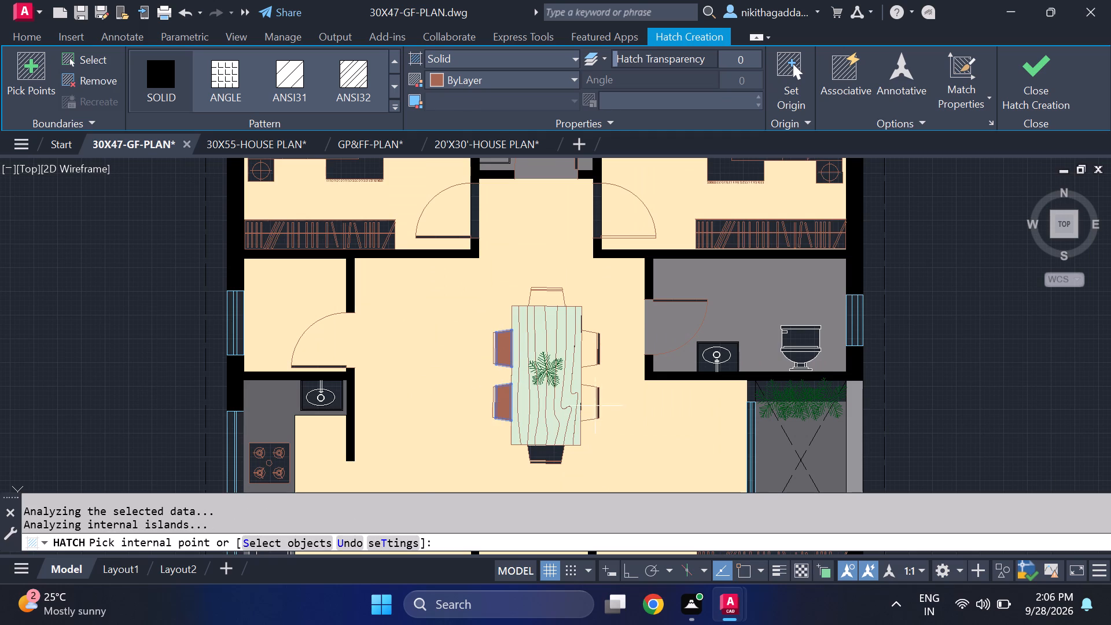
left_click(593, 404)
left_click(593, 341)
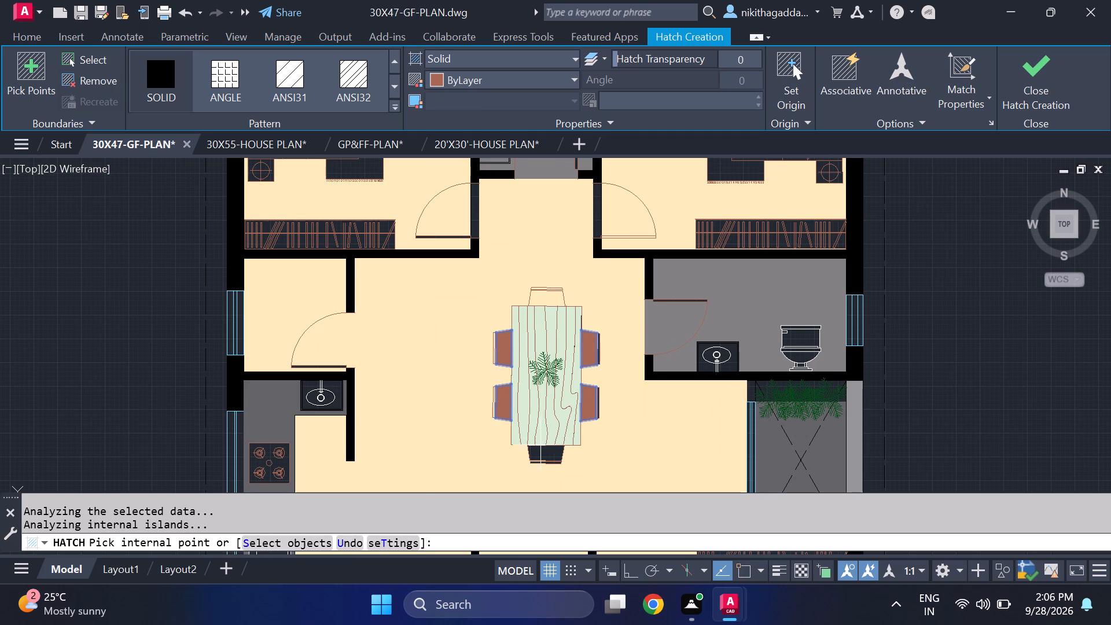
left_click(543, 447)
left_click(546, 299)
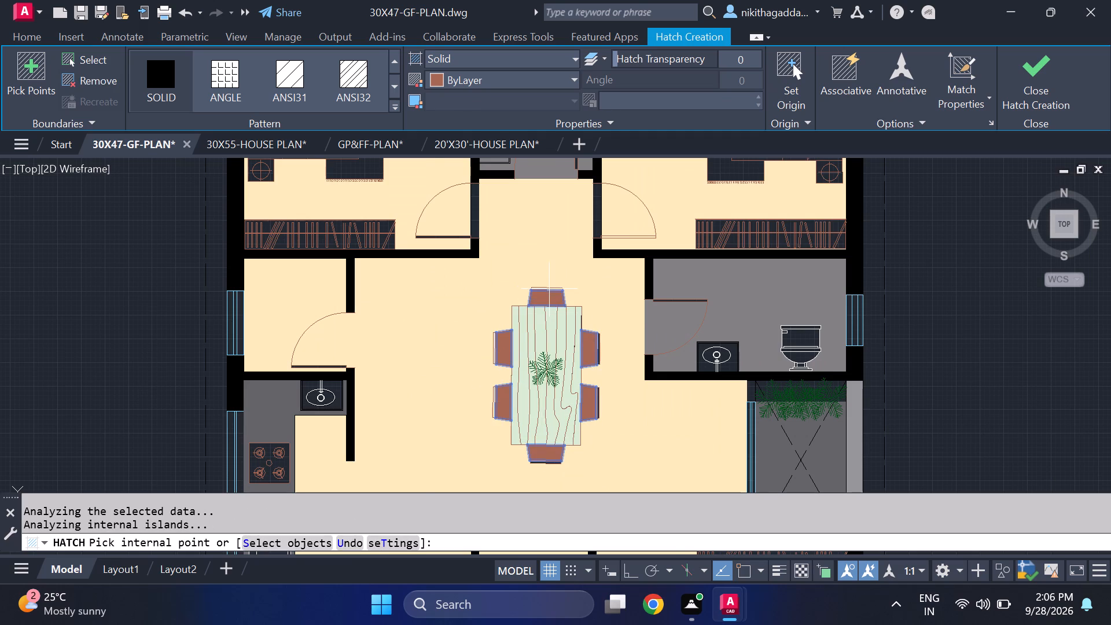
Add the narrow backrests of all six dining chairs to the same solid ByLayer hatch and finish it.
scroll(549, 289, "up", 3)
left_click(552, 285)
middle_click_drag(426, 407, 579, 240)
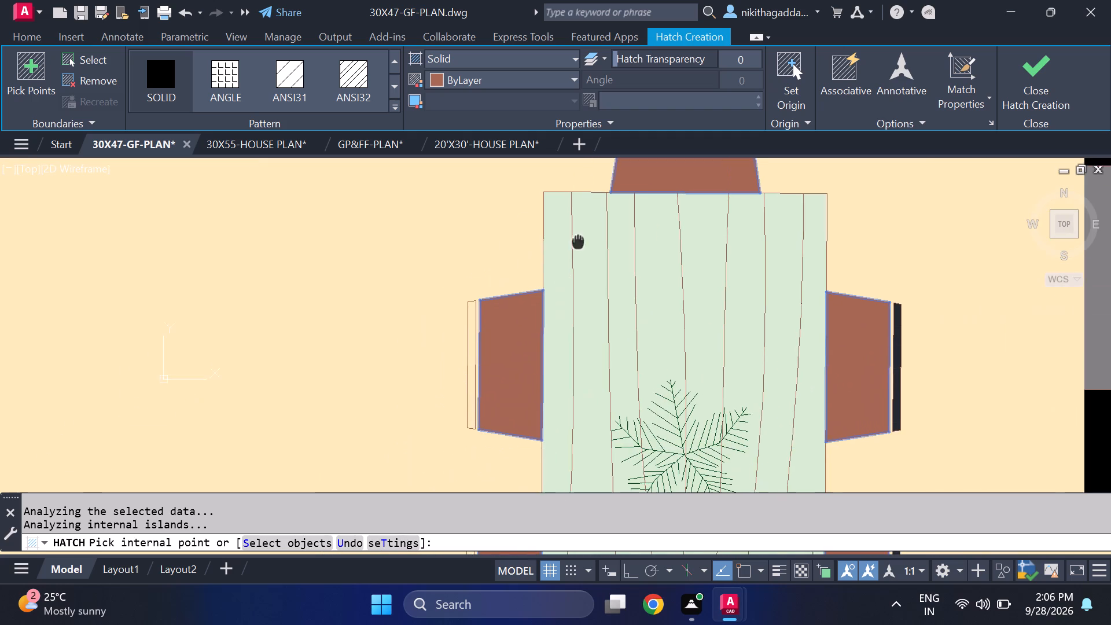
left_click(474, 352)
scroll(518, 380, "down", 4)
scroll(534, 440, "up", 3)
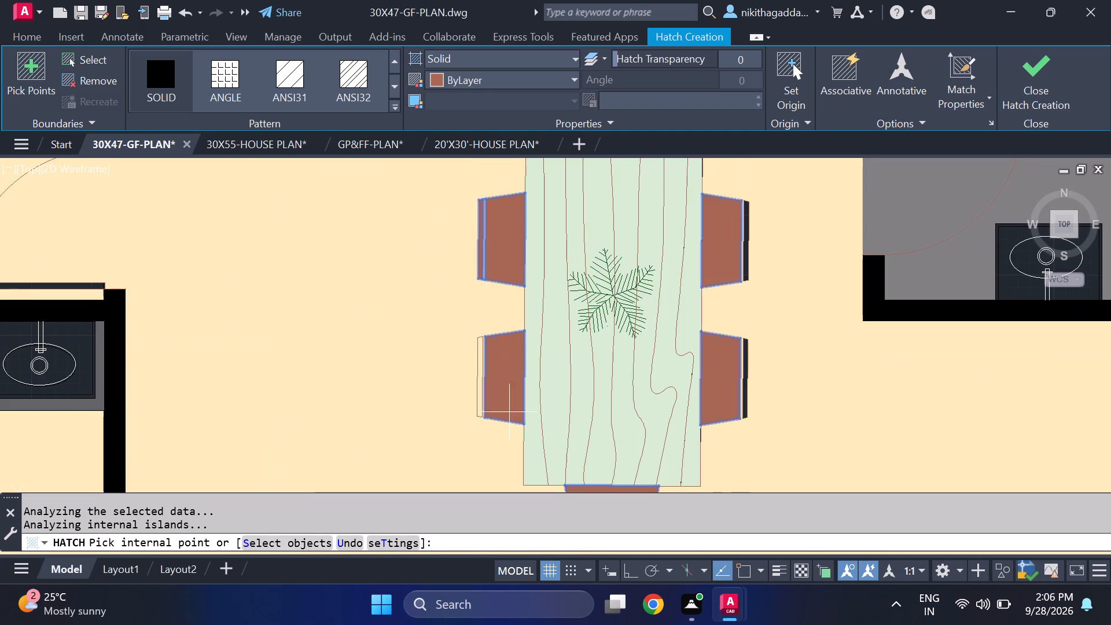
left_click(481, 371)
middle_click_drag(563, 425, 528, 315)
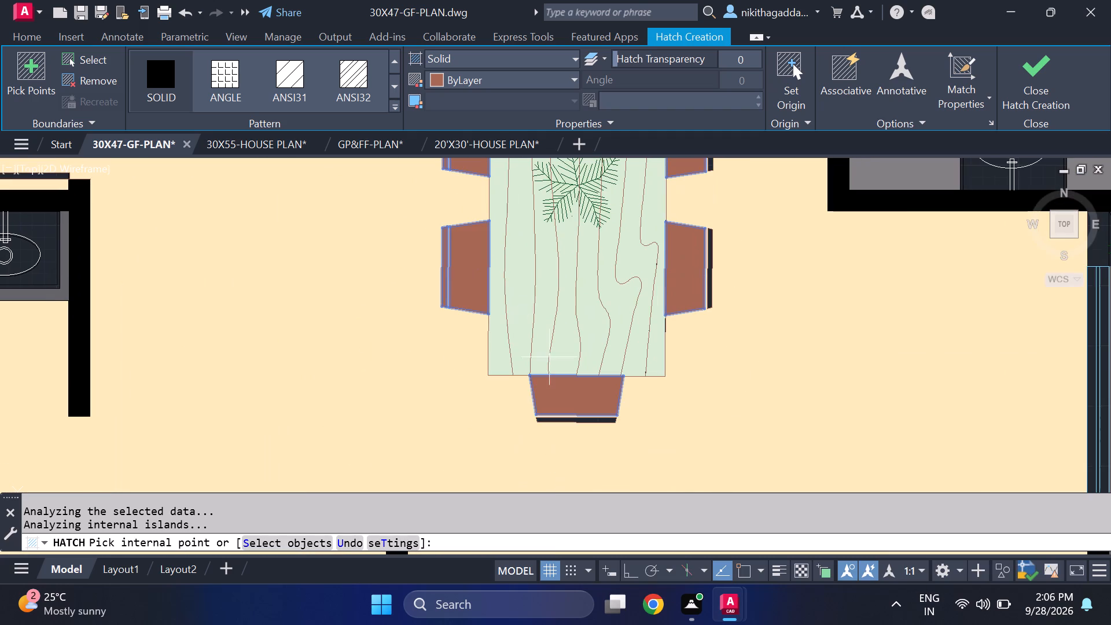
left_click(568, 421)
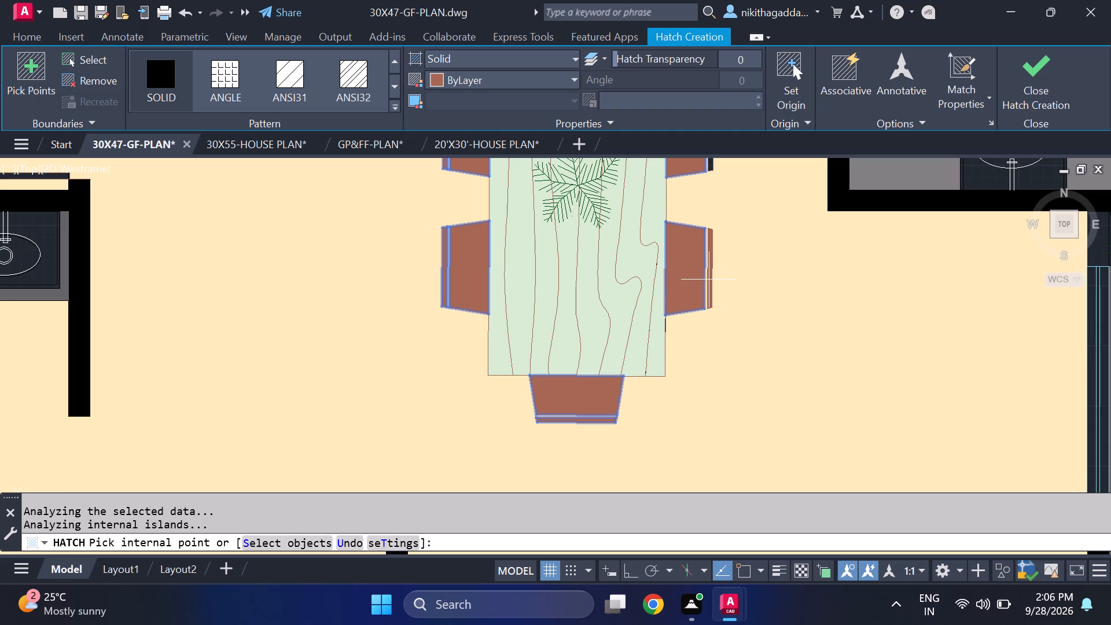
left_click(709, 280)
middle_click_drag(617, 289, 601, 442)
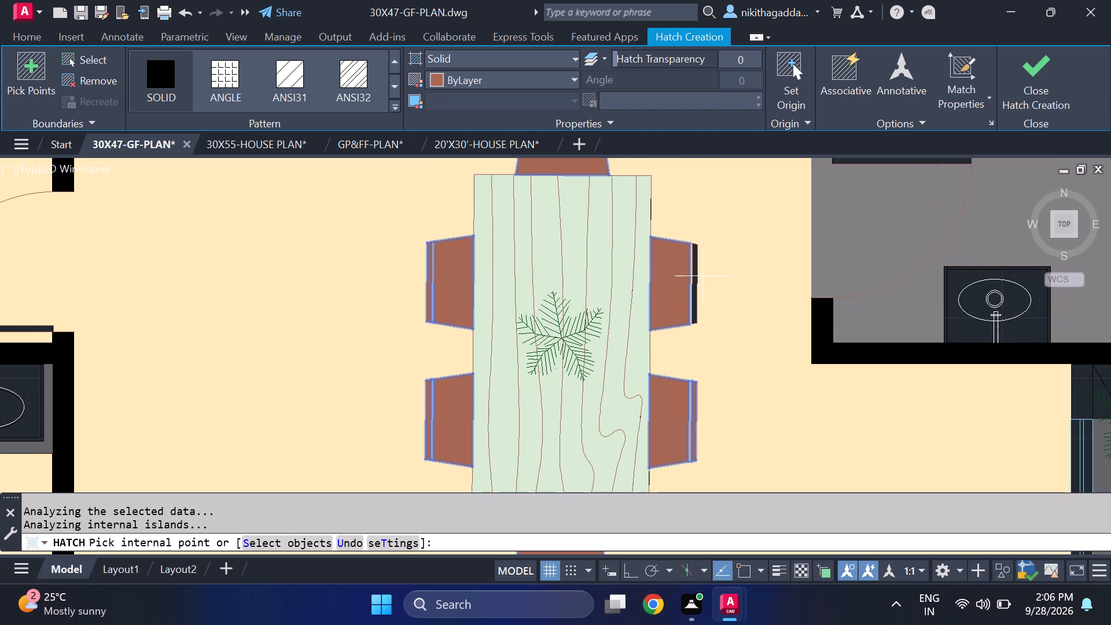
left_click(698, 270)
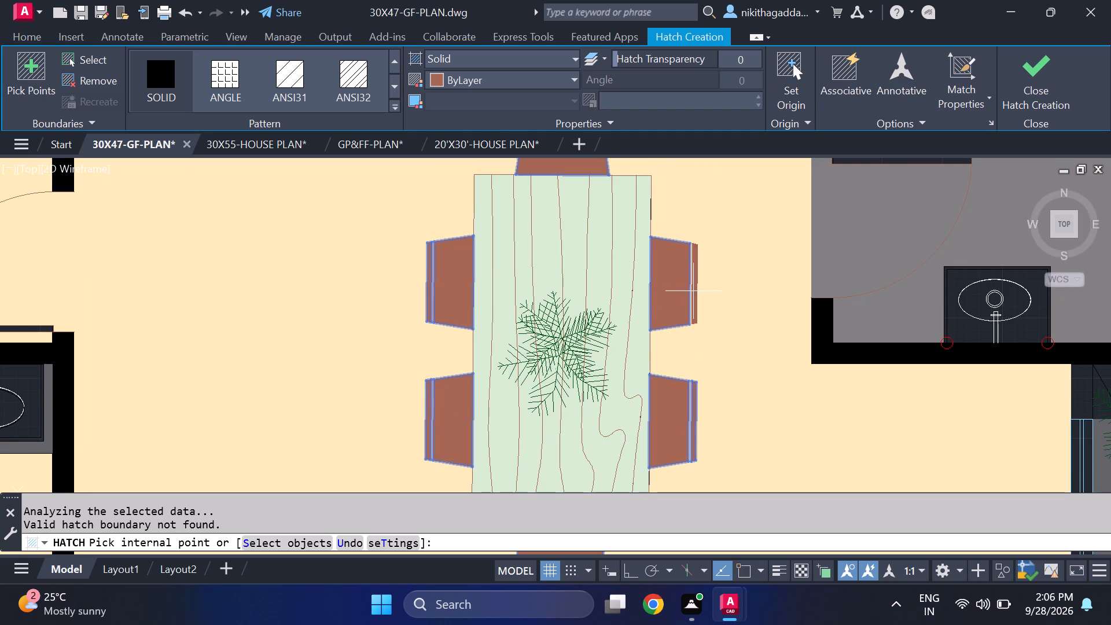
left_click(693, 291)
left_click(1033, 100)
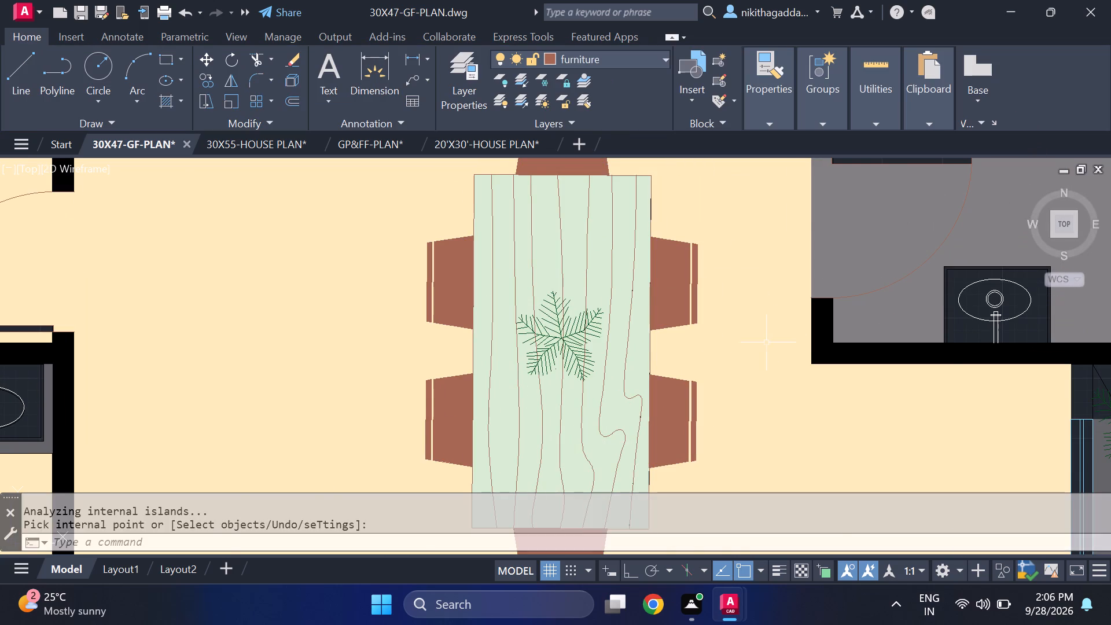
Examine the colouring of the whole plan from the dining area down to the front road strip.
scroll(757, 351, "down", 5)
scroll(769, 364, "up", 2)
middle_click_drag(768, 439, 752, 418)
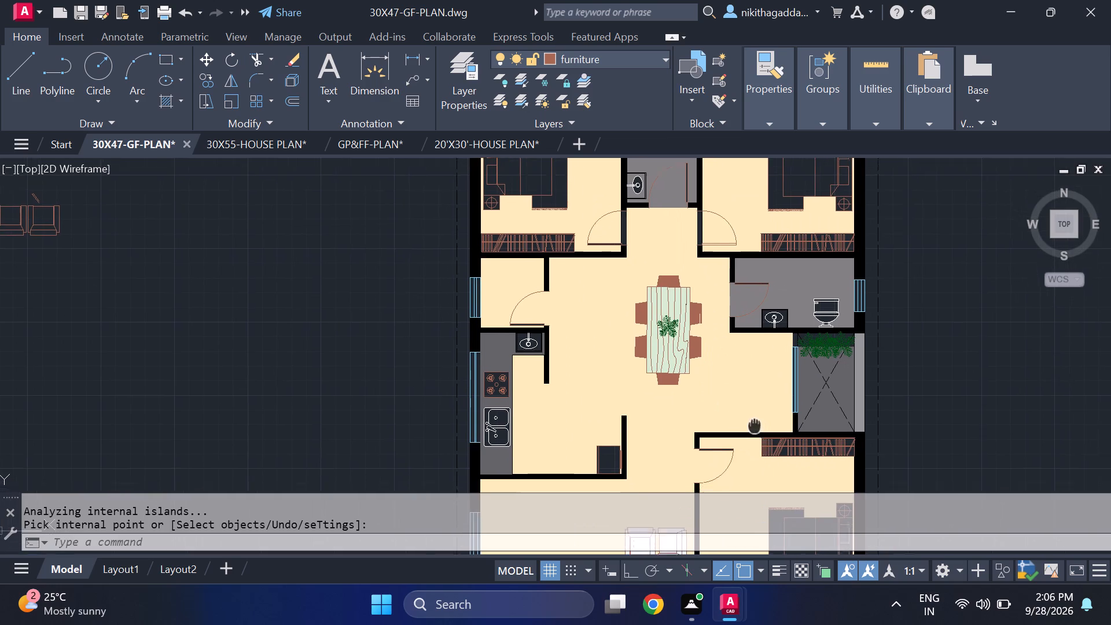
middle_click_drag(752, 418, 705, 302)
scroll(693, 340, "down", 2)
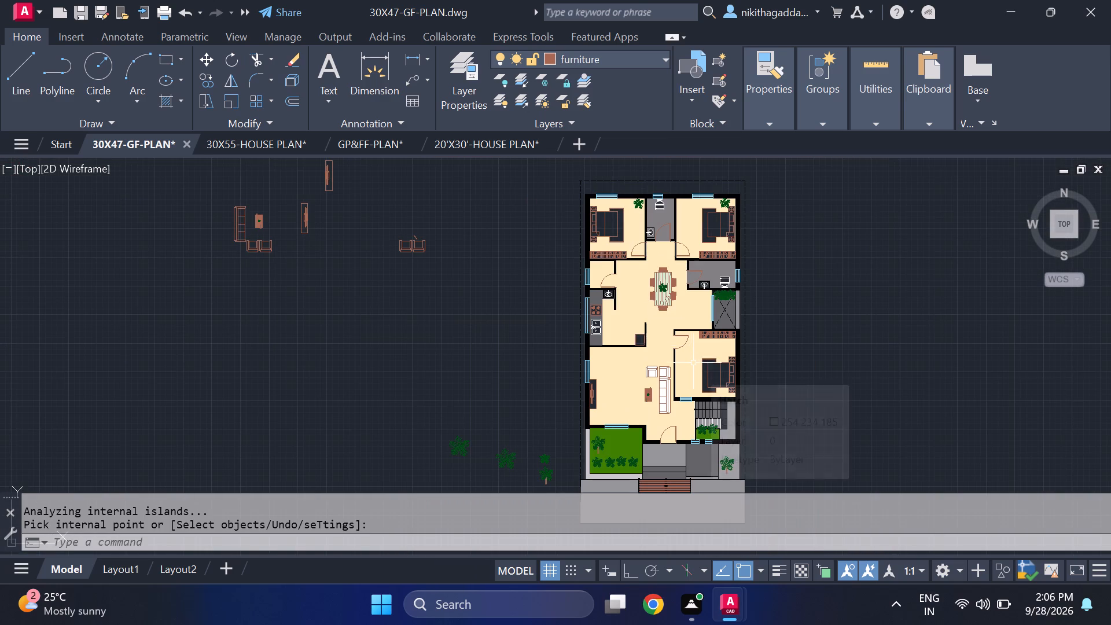
scroll(694, 353, "up", 1)
middle_click_drag(699, 357, 600, 289)
scroll(609, 307, "down", 1)
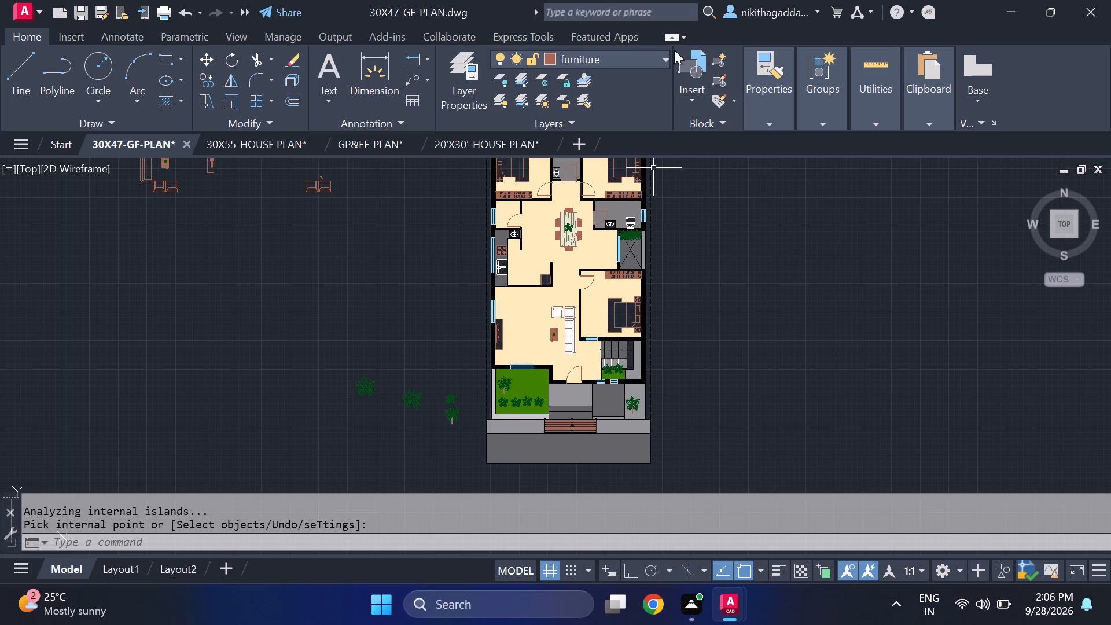
Make layer 0 current, choose a dashed linetype, and draw a horizontal line across the full length of the front road strip.
left_click(649, 54)
left_click(601, 82)
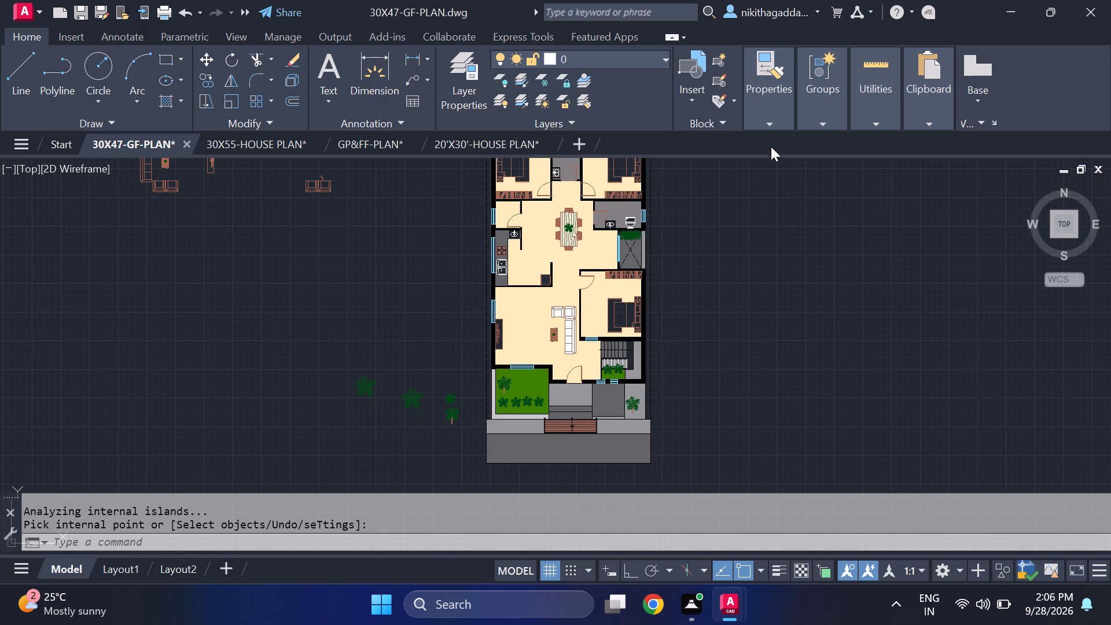
key("l")
key("Return")
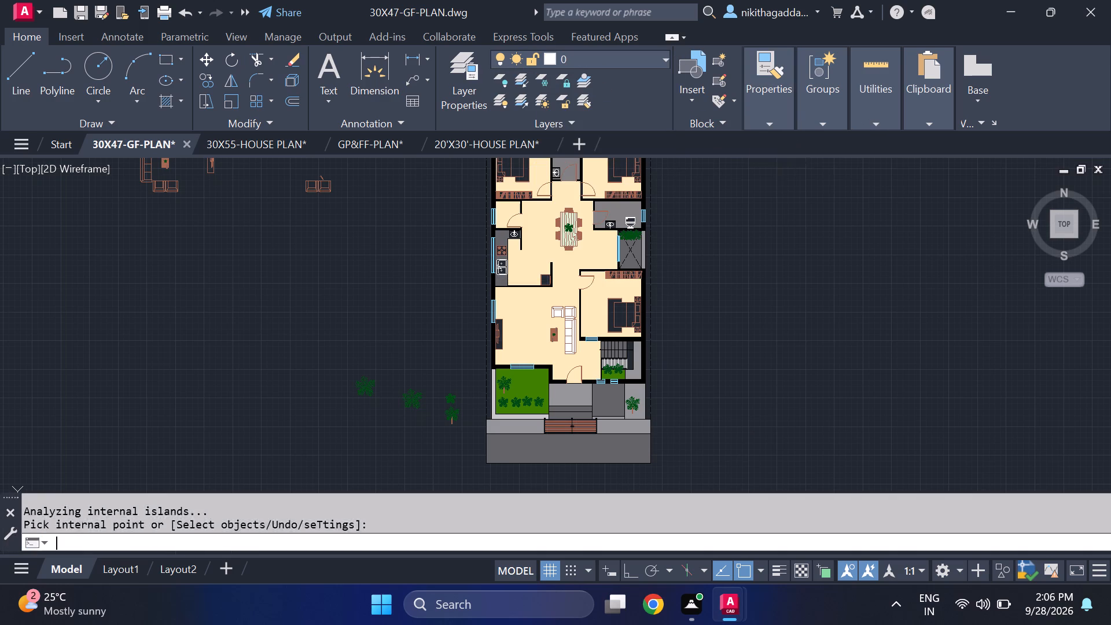
left_click(776, 109)
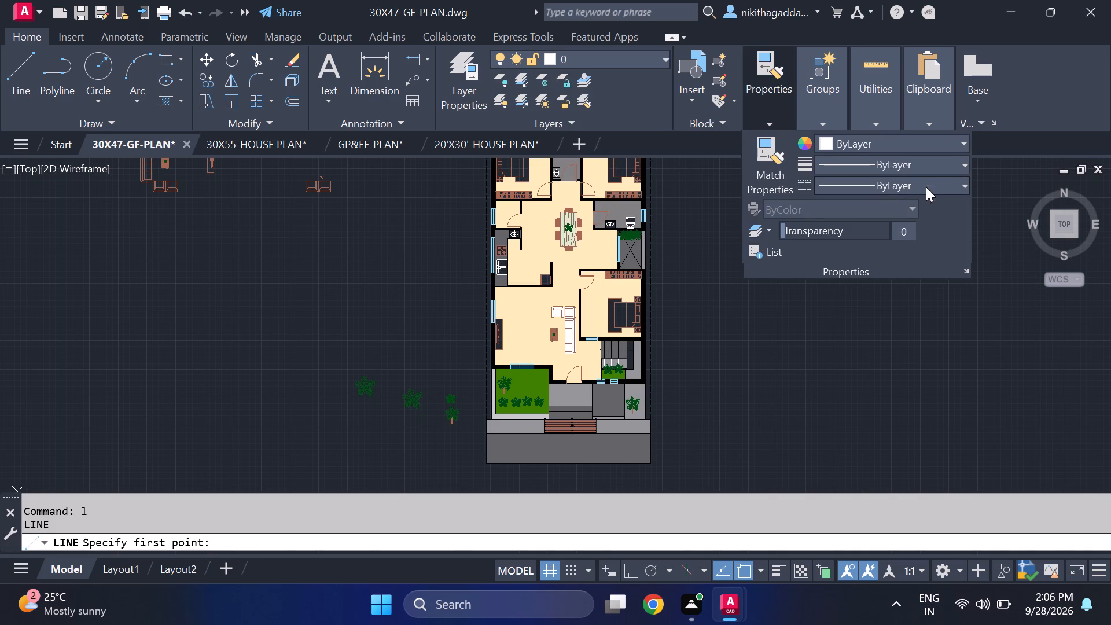
left_click(937, 183)
left_click(903, 242)
scroll(473, 458, "up", 2)
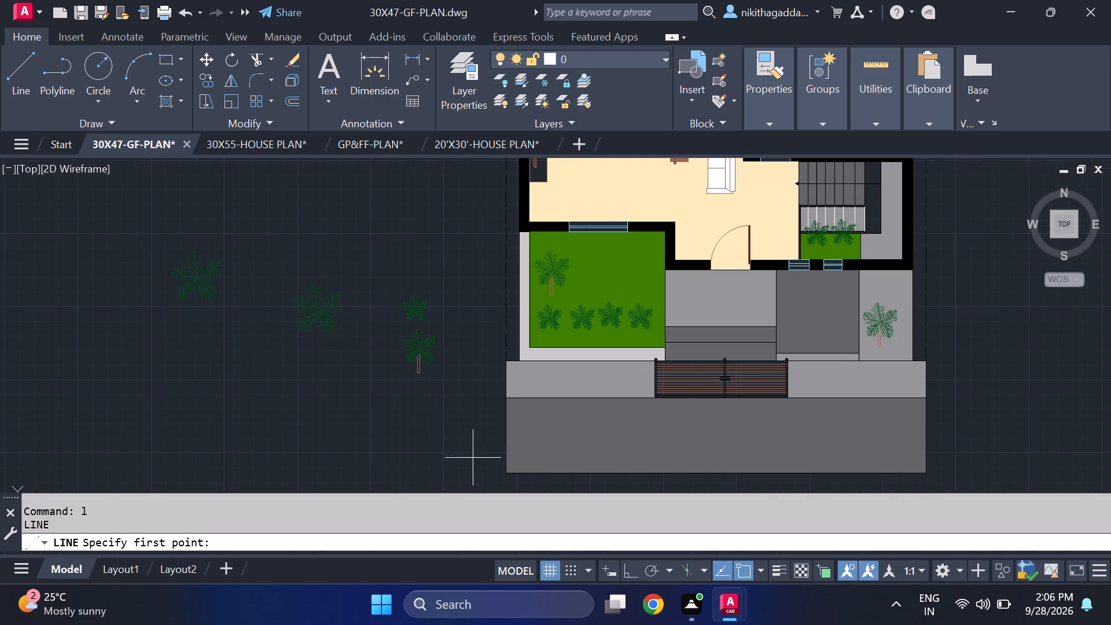
left_click(509, 438)
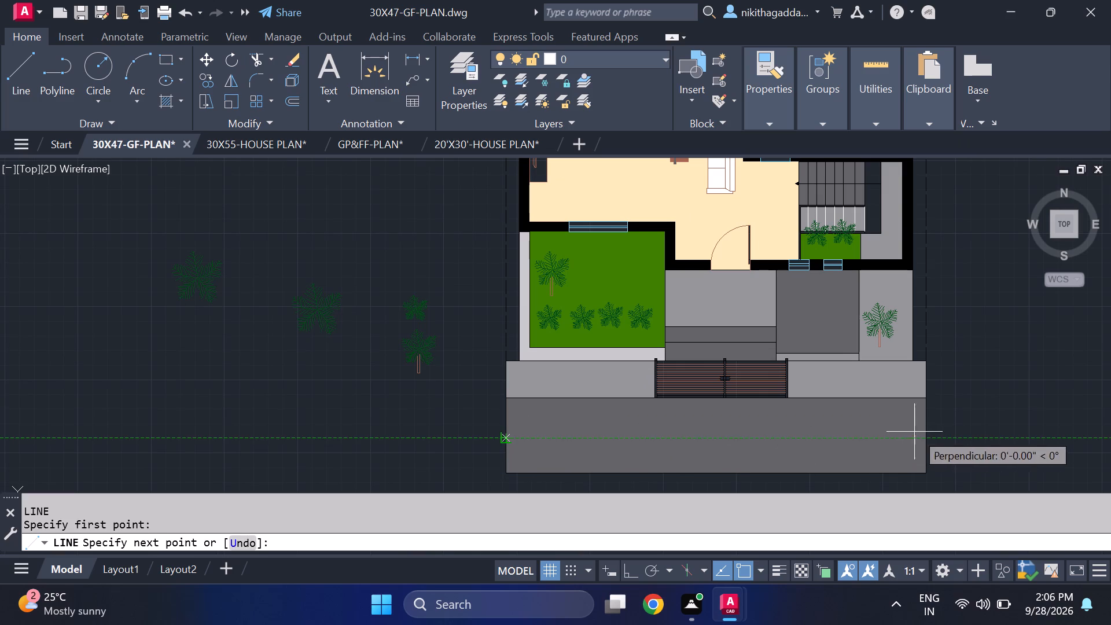
left_click(924, 438)
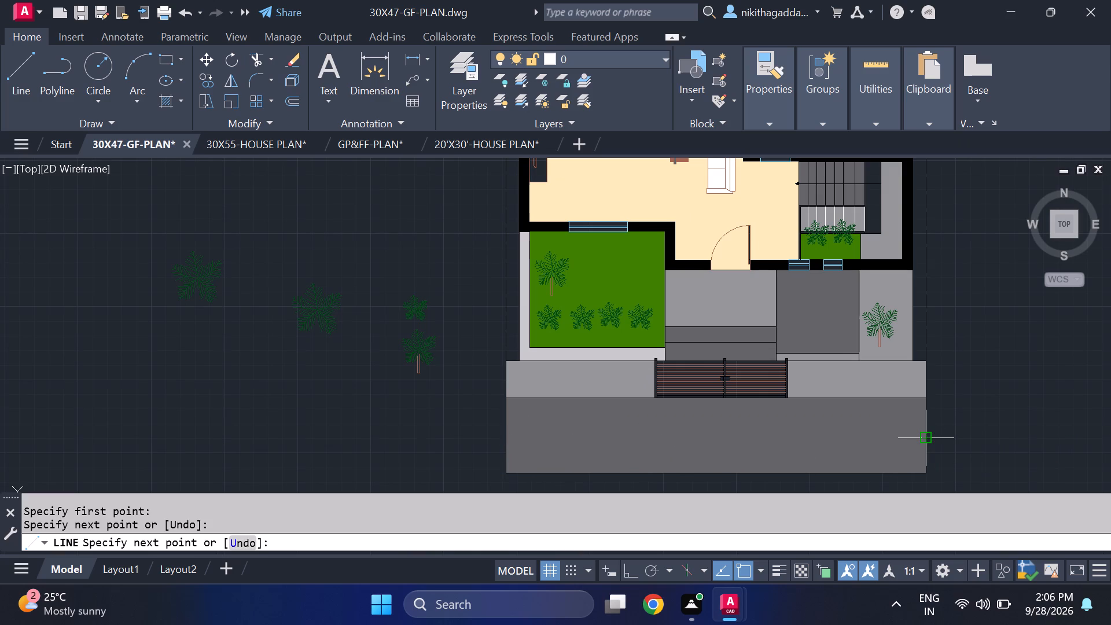
key("Escape")
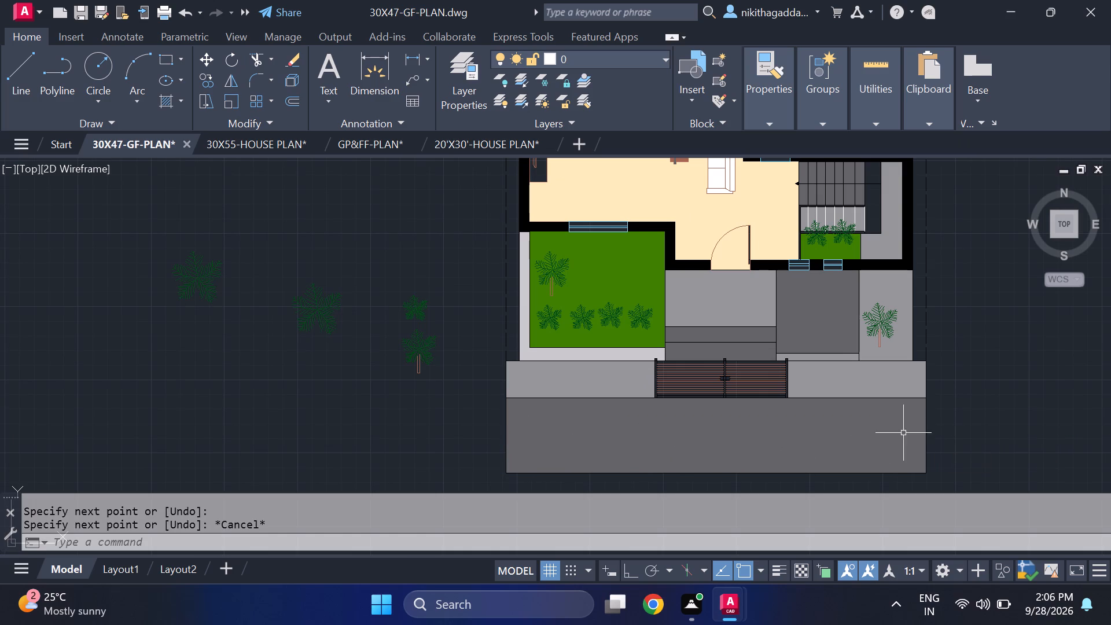
Draw a separate horizontal dashed line in the empty space beside the road strip, with Ortho turned on.
key("l")
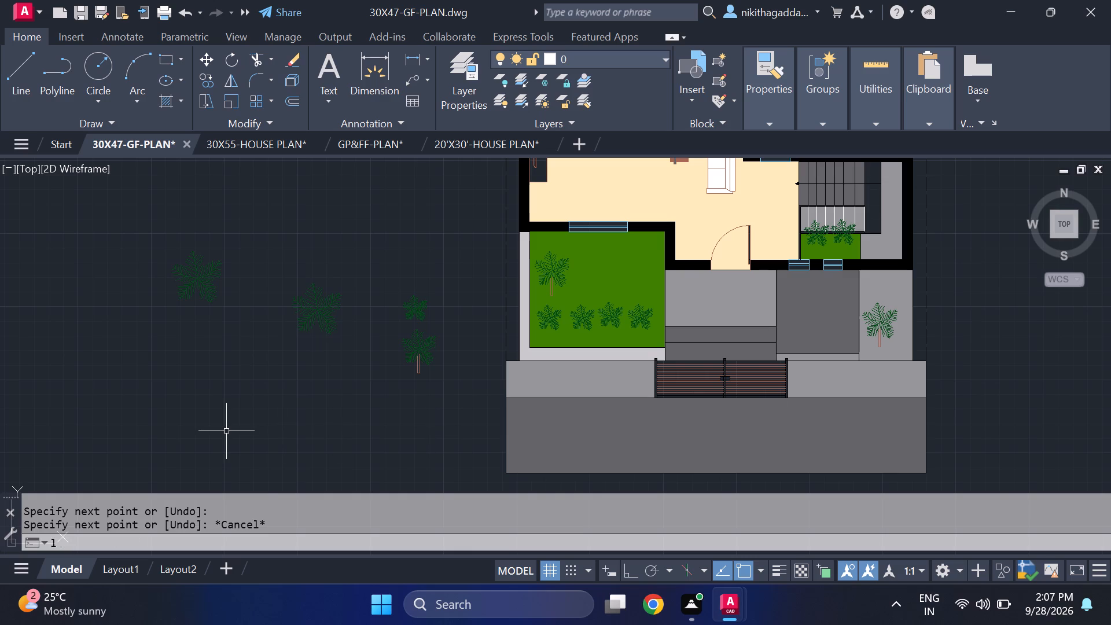
key("Return")
left_click(165, 427)
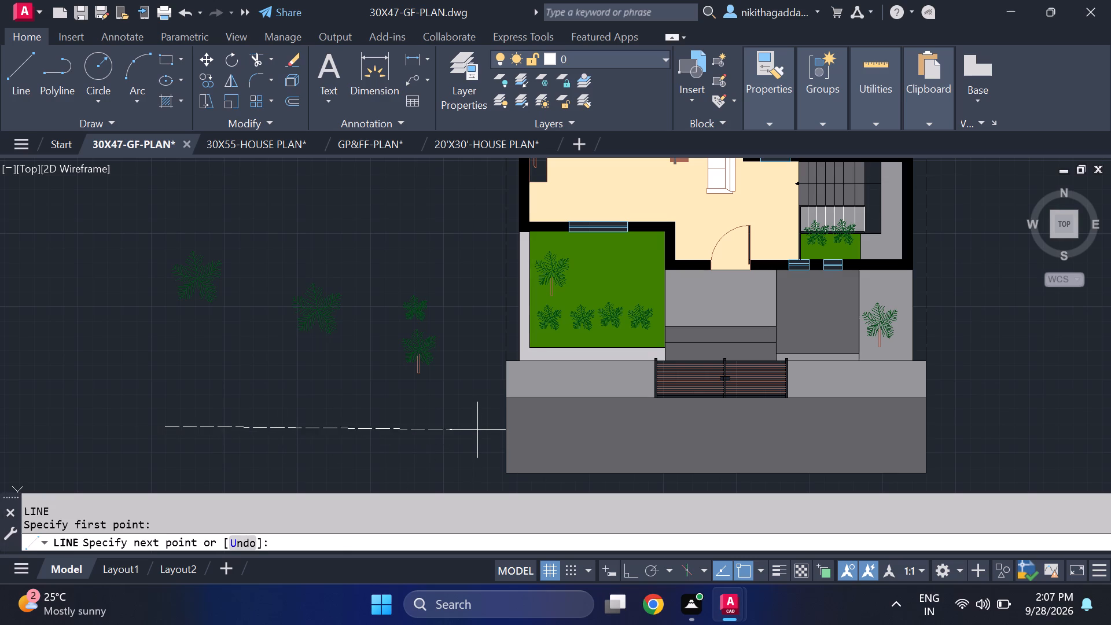
key("F8")
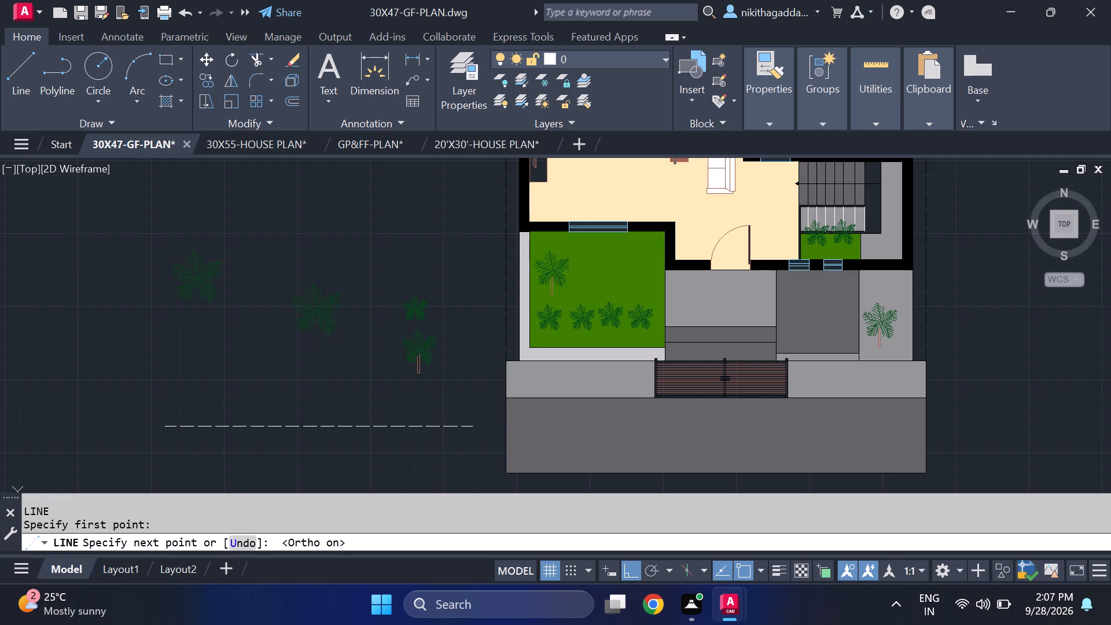
left_click(471, 423)
key("Escape")
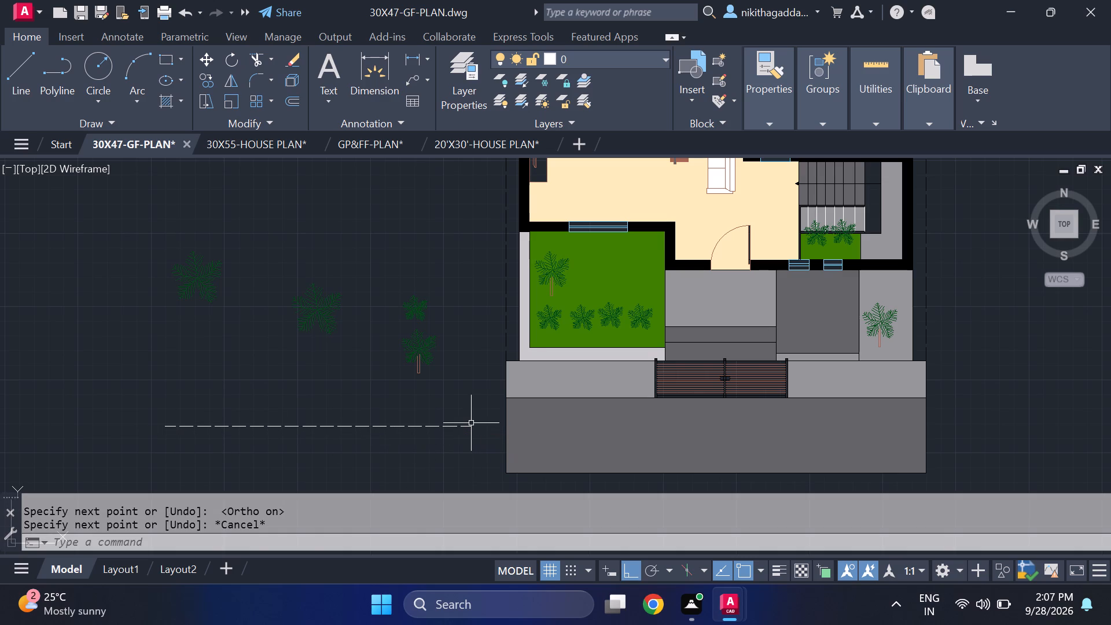
Move the separate dashed line horizontally onto the front road strip.
left_click(471, 423)
left_click(287, 457)
key("m")
key("Return")
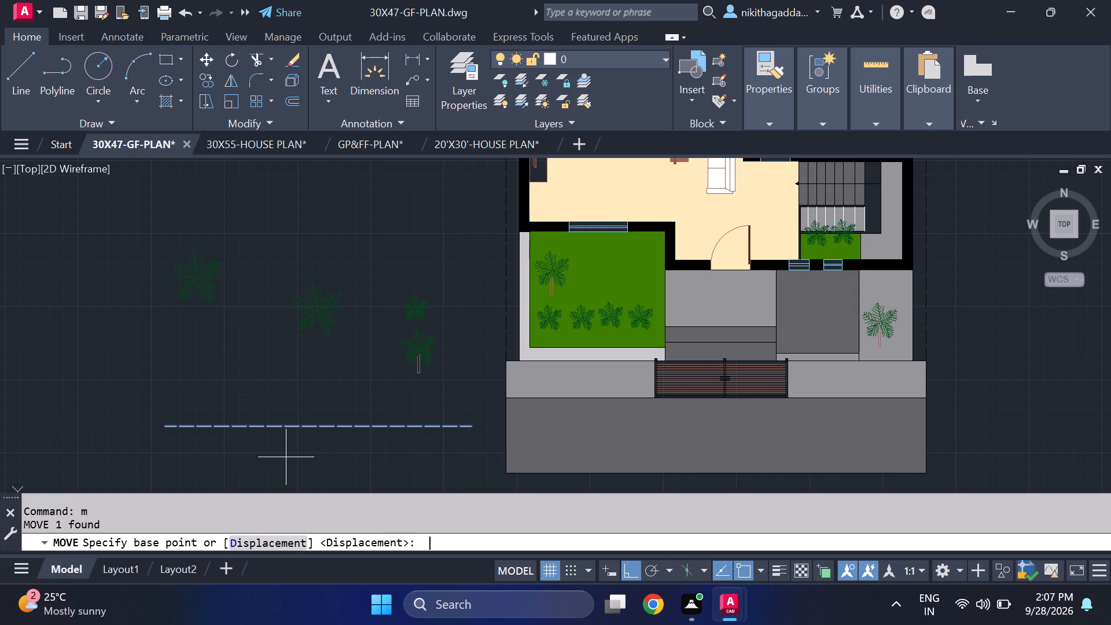
left_click(319, 422)
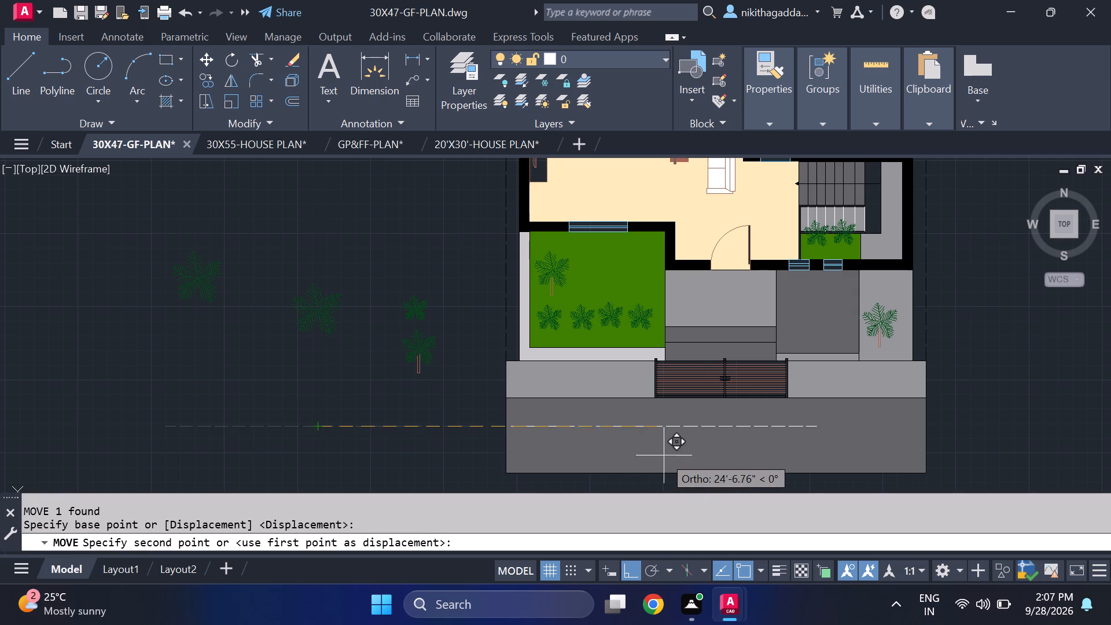
left_click(695, 455)
scroll(688, 435, "up", 1)
left_click(688, 432)
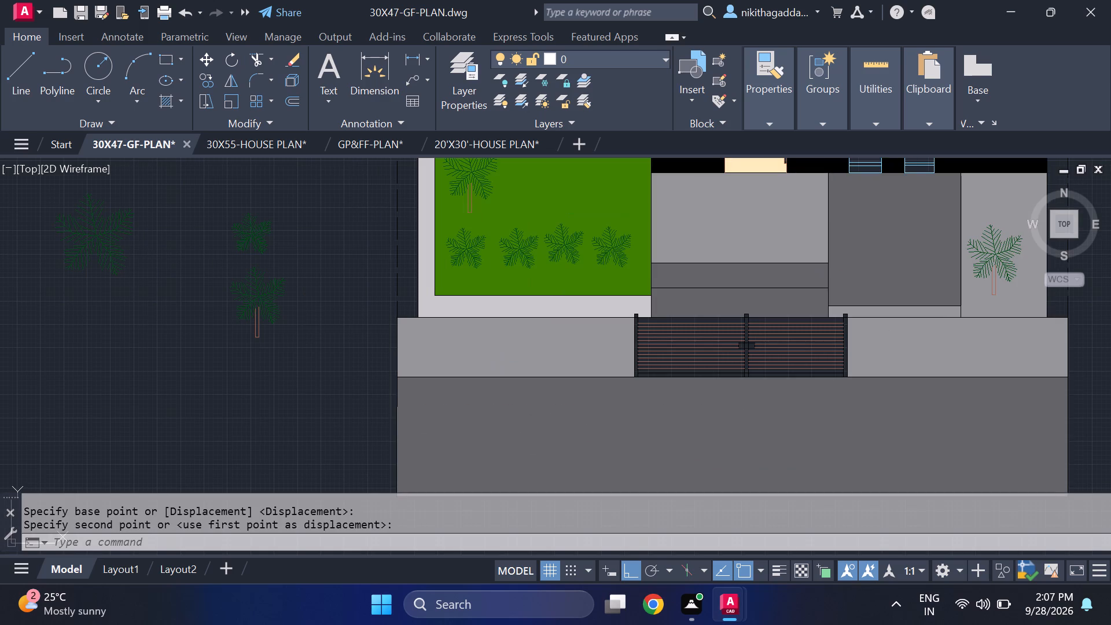
key("Escape")
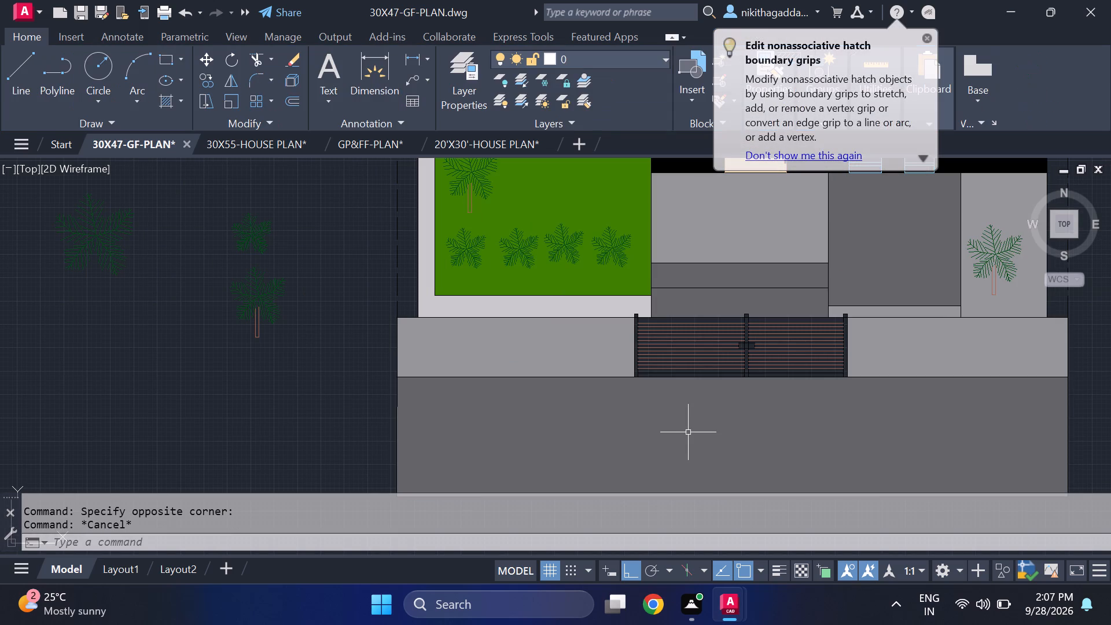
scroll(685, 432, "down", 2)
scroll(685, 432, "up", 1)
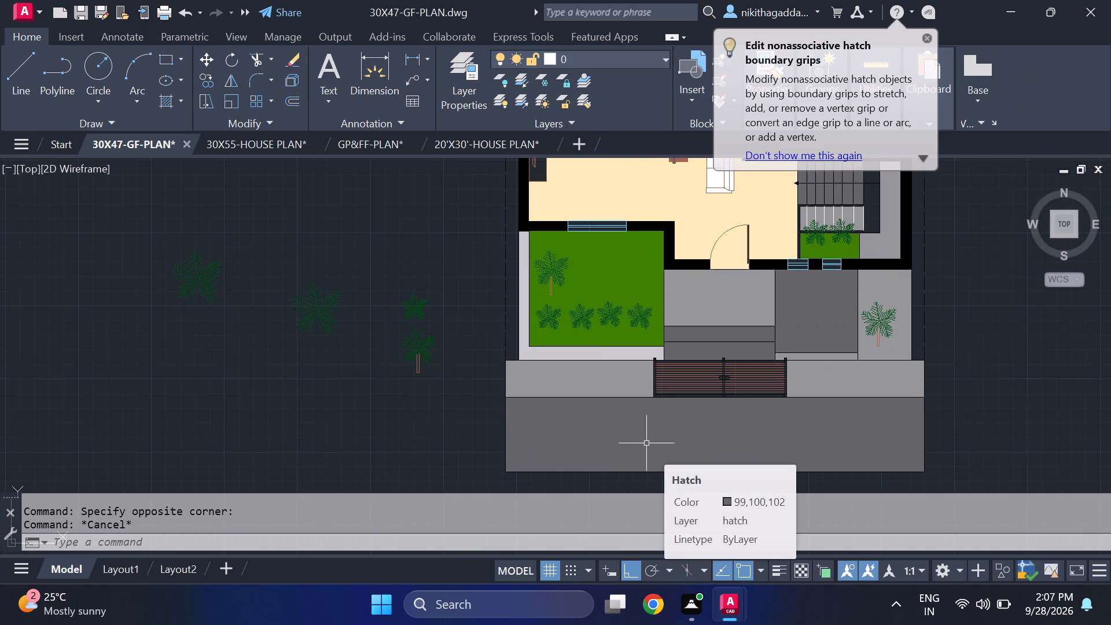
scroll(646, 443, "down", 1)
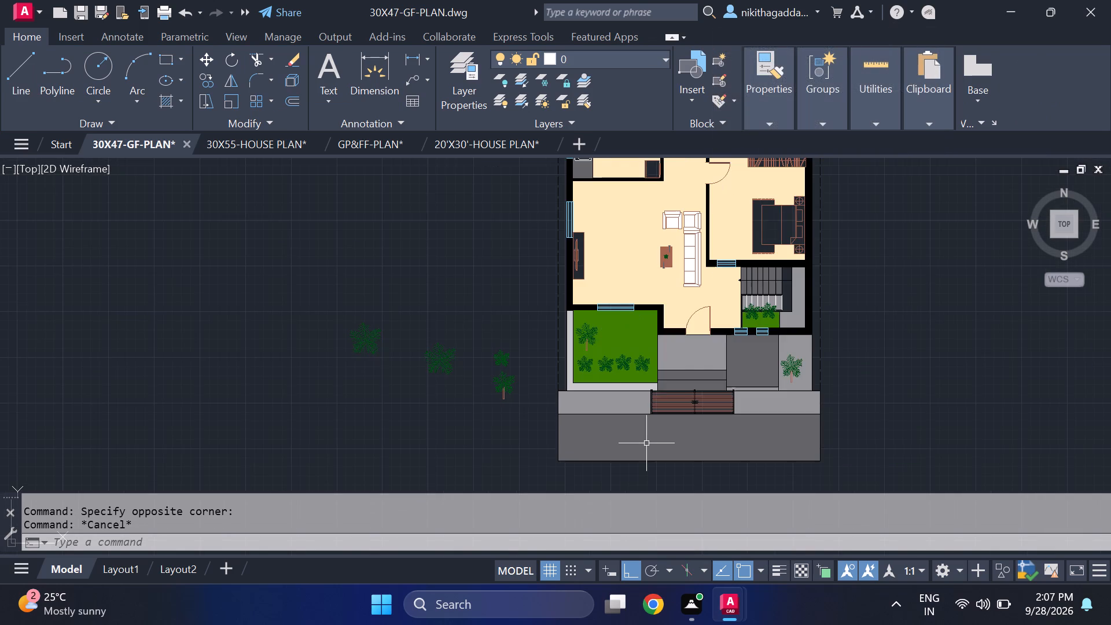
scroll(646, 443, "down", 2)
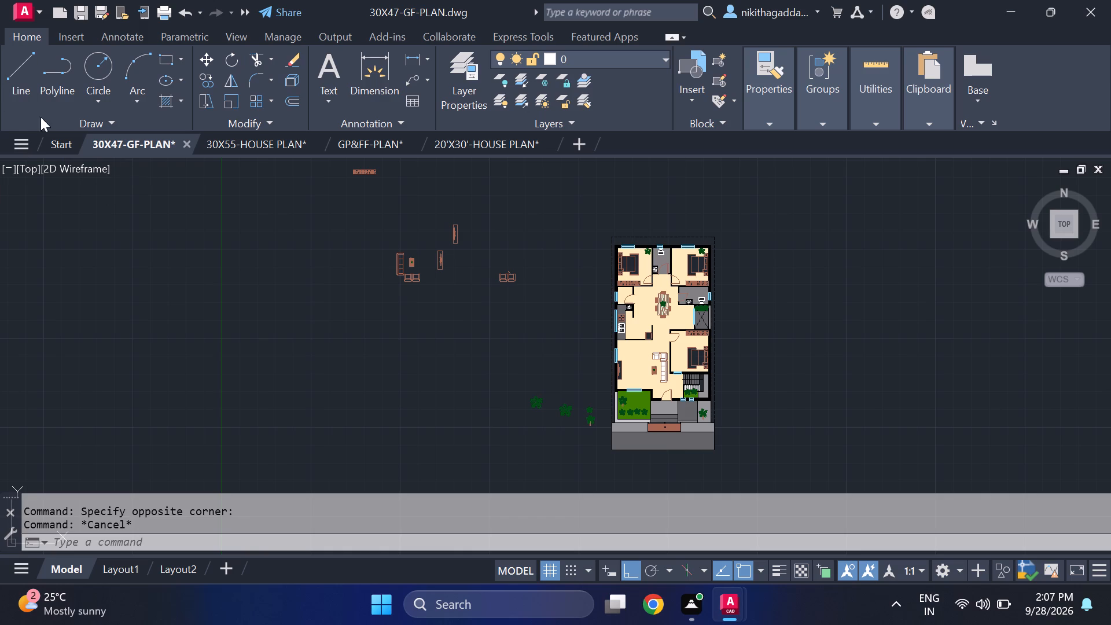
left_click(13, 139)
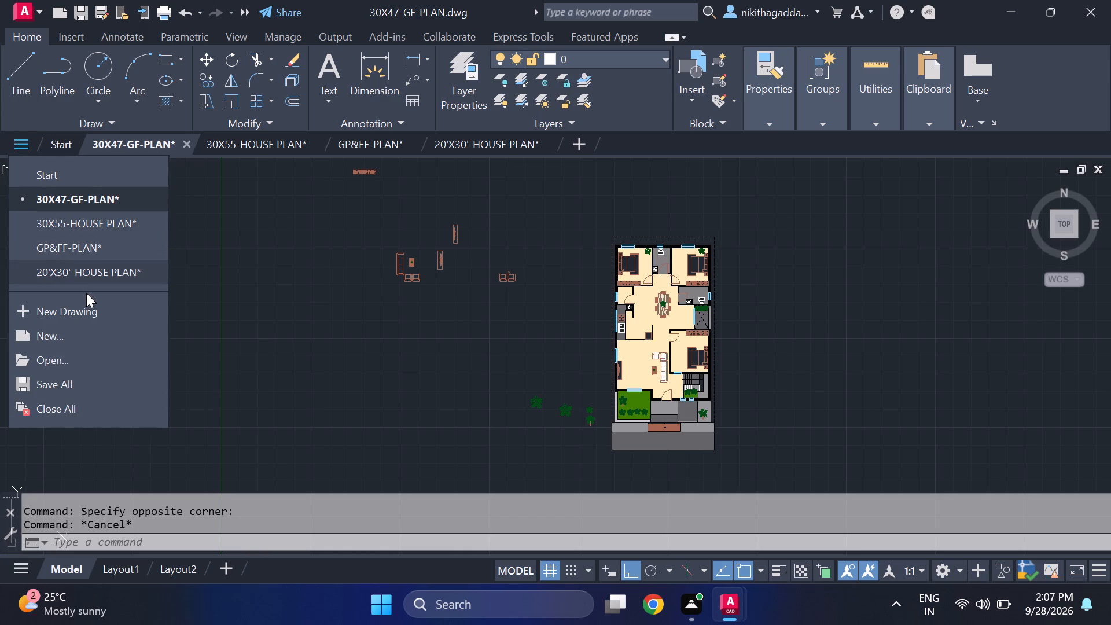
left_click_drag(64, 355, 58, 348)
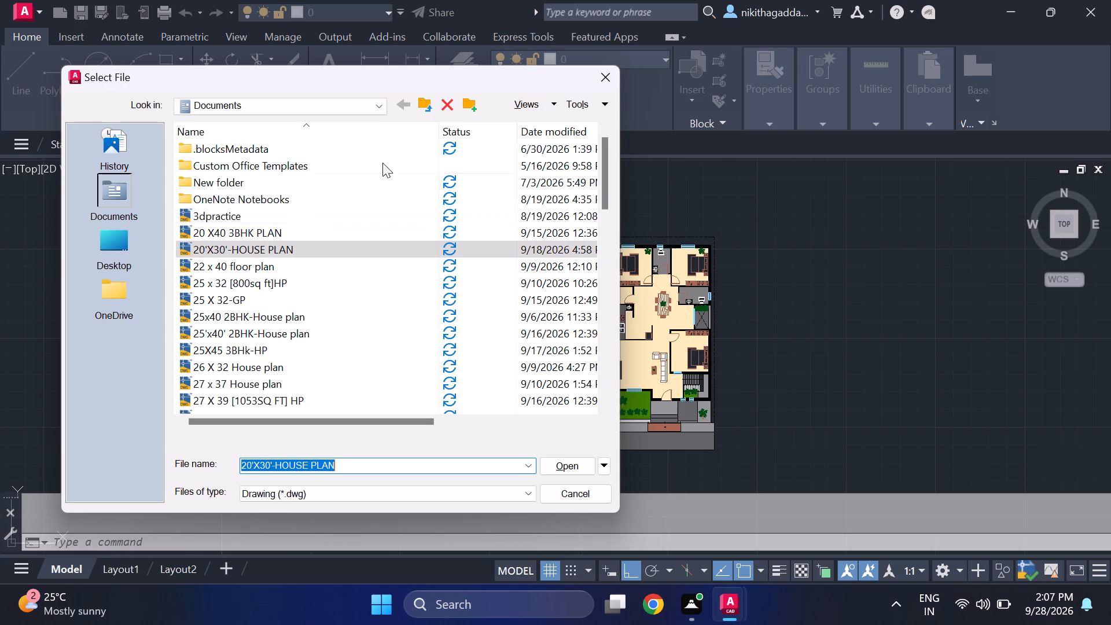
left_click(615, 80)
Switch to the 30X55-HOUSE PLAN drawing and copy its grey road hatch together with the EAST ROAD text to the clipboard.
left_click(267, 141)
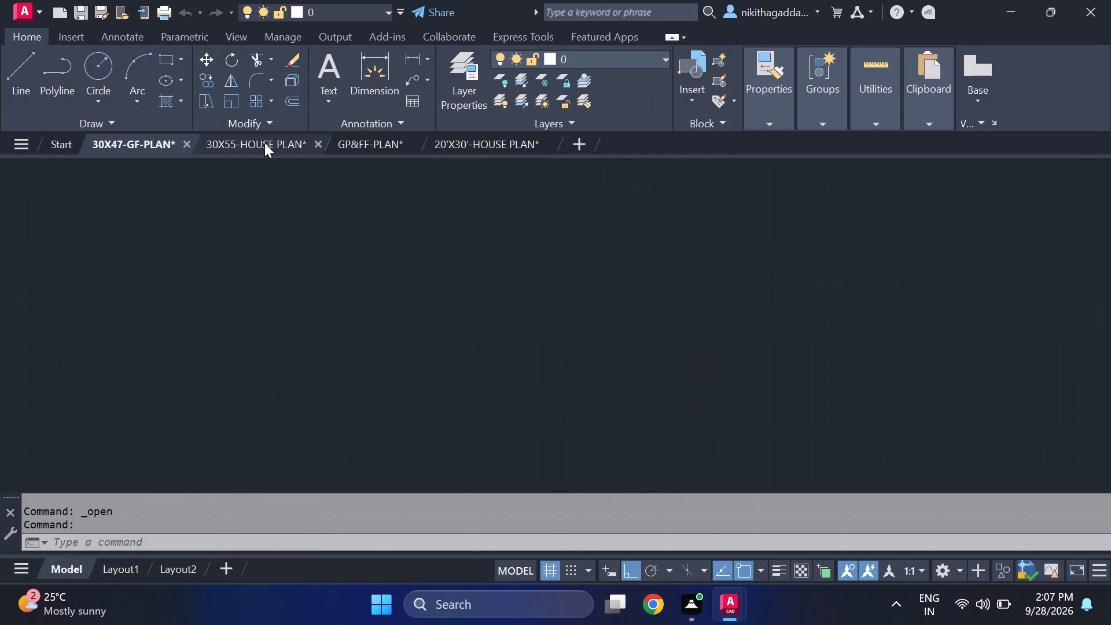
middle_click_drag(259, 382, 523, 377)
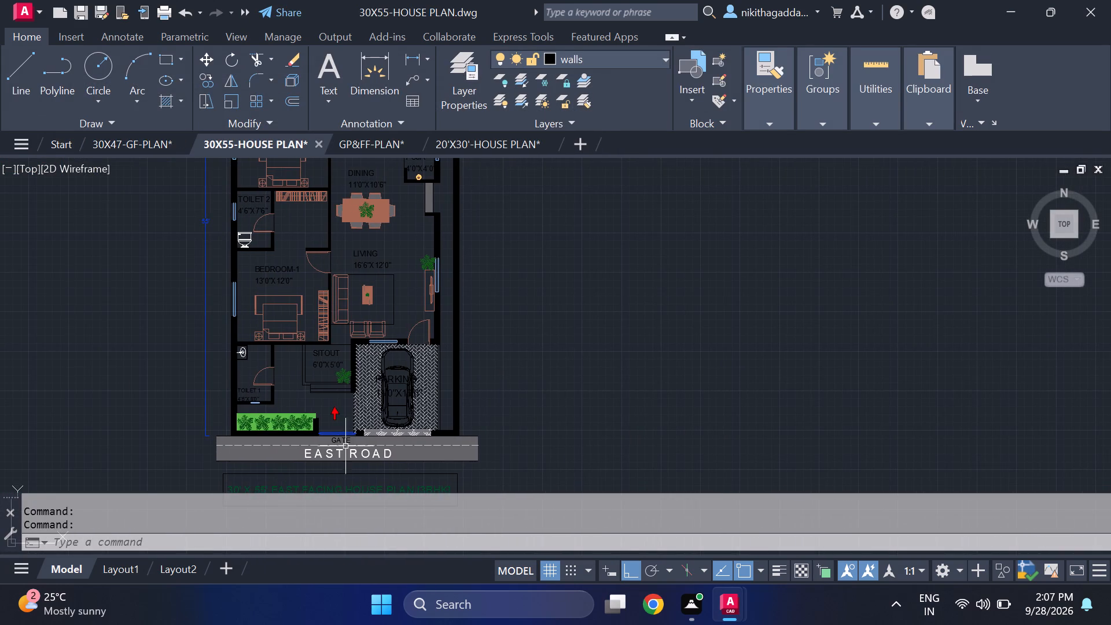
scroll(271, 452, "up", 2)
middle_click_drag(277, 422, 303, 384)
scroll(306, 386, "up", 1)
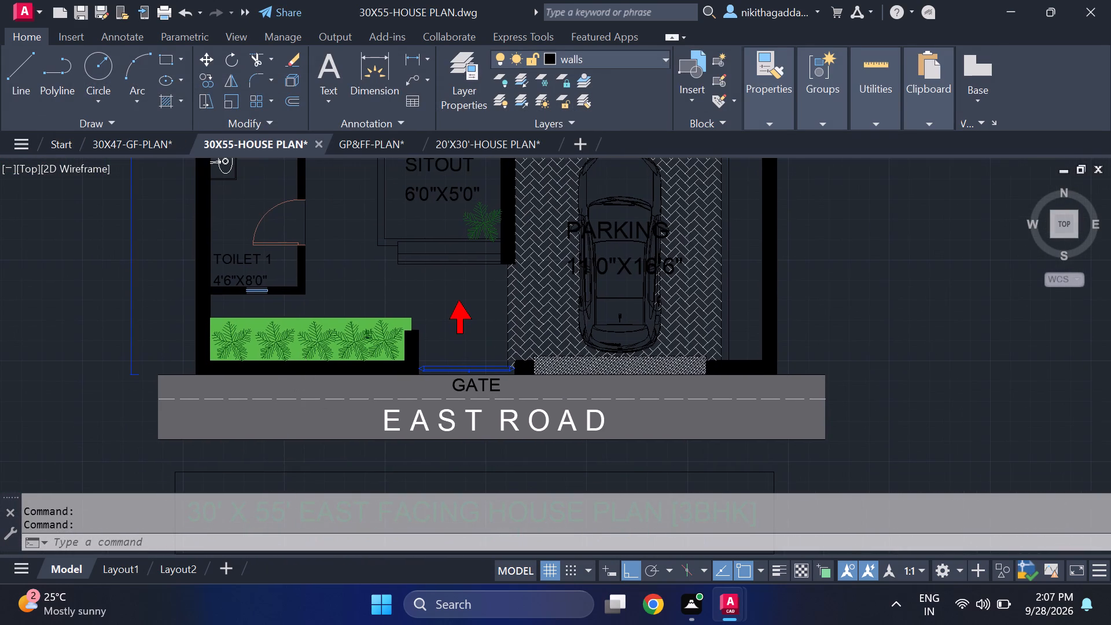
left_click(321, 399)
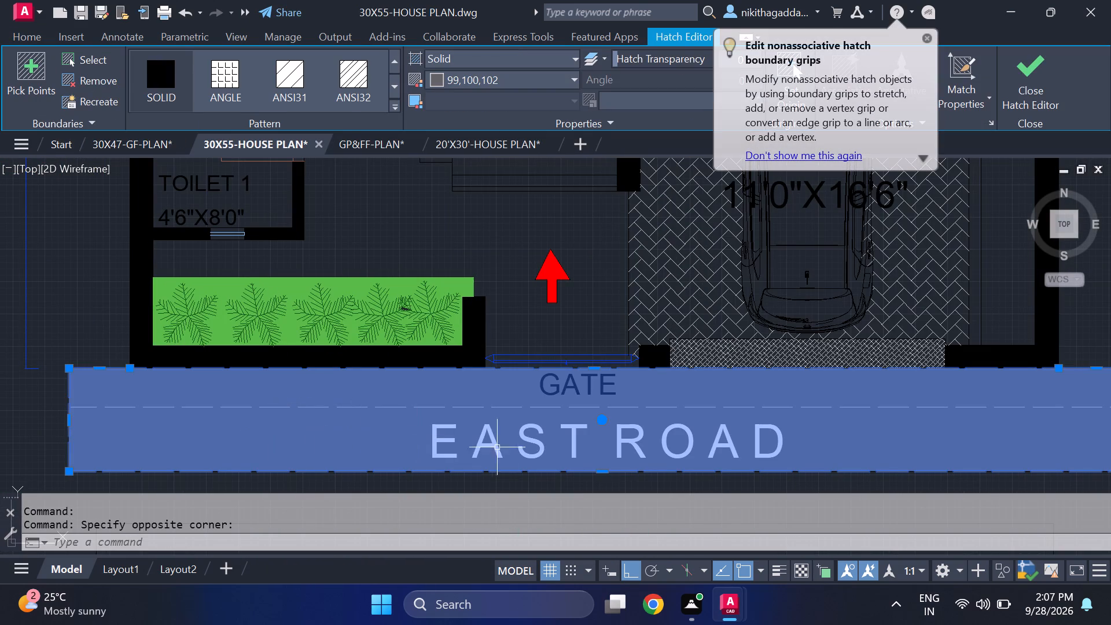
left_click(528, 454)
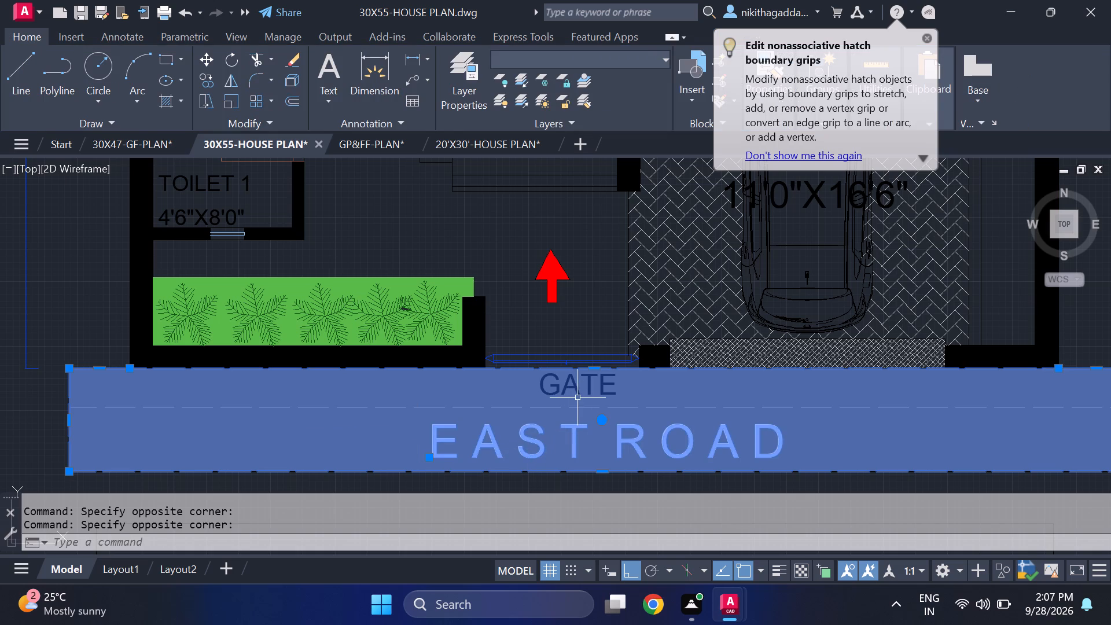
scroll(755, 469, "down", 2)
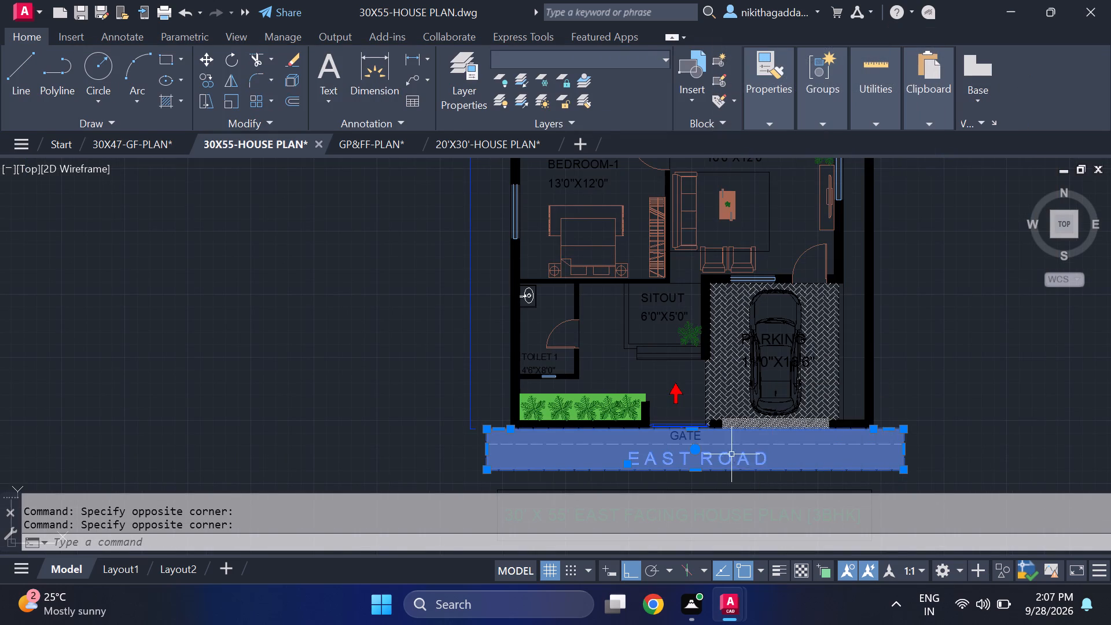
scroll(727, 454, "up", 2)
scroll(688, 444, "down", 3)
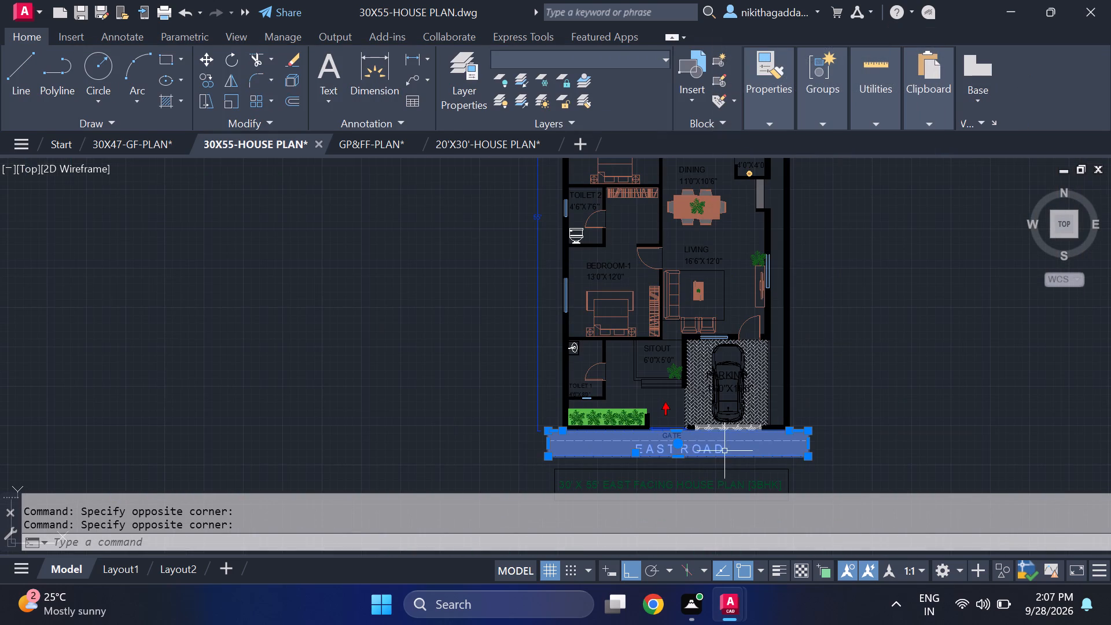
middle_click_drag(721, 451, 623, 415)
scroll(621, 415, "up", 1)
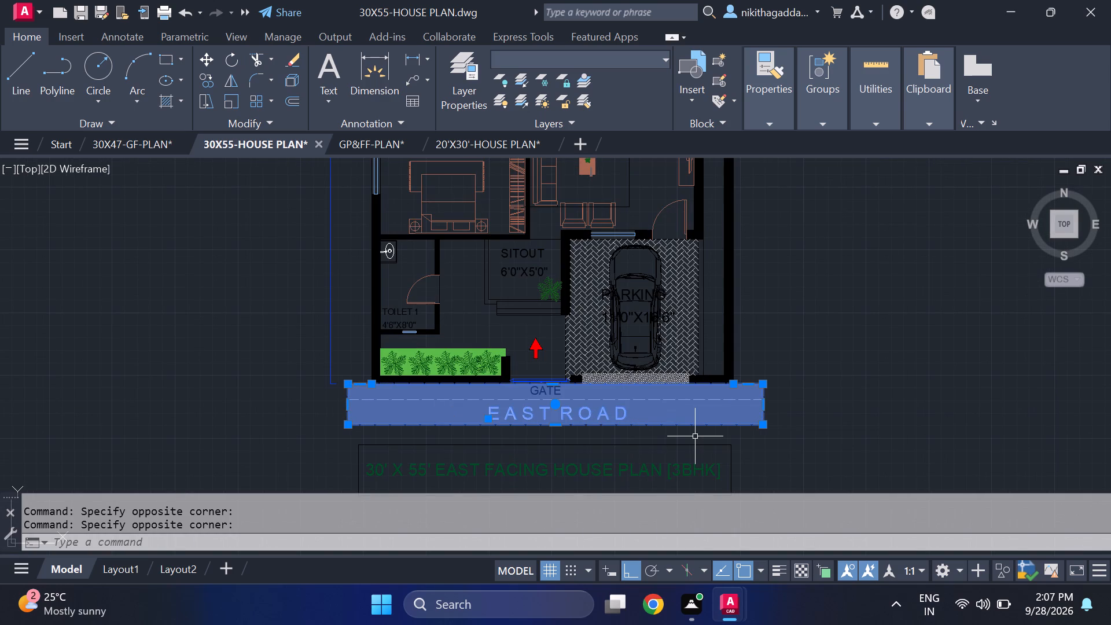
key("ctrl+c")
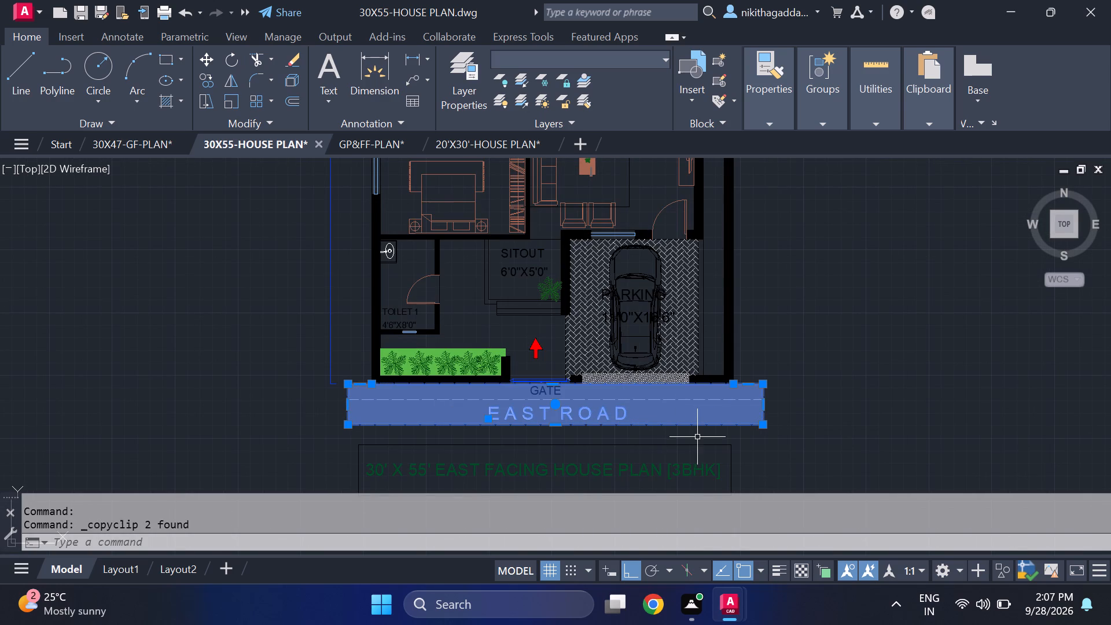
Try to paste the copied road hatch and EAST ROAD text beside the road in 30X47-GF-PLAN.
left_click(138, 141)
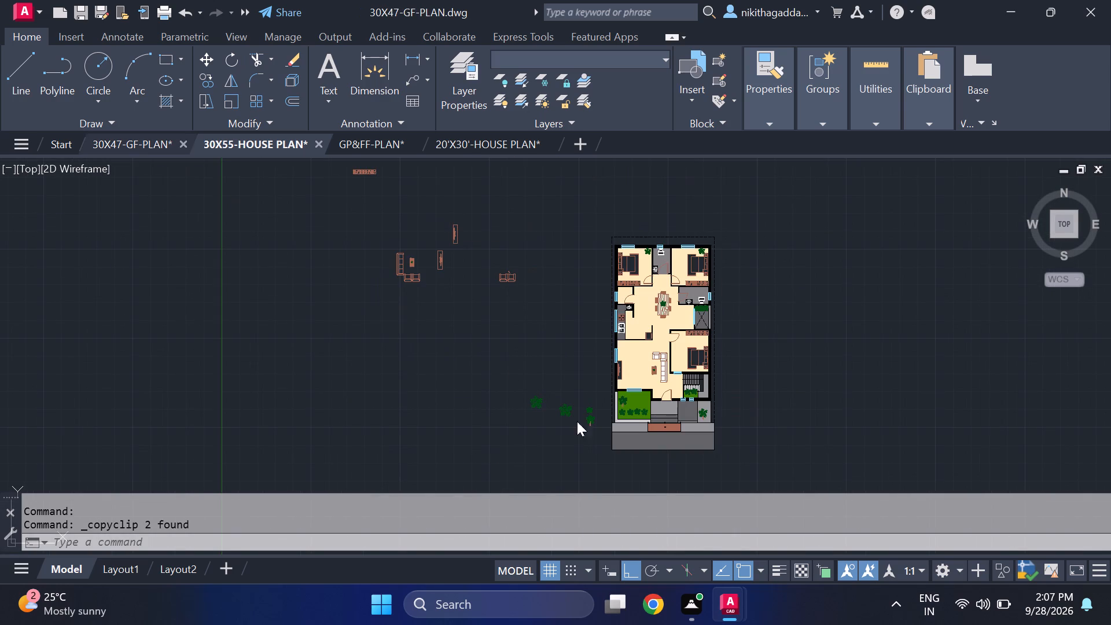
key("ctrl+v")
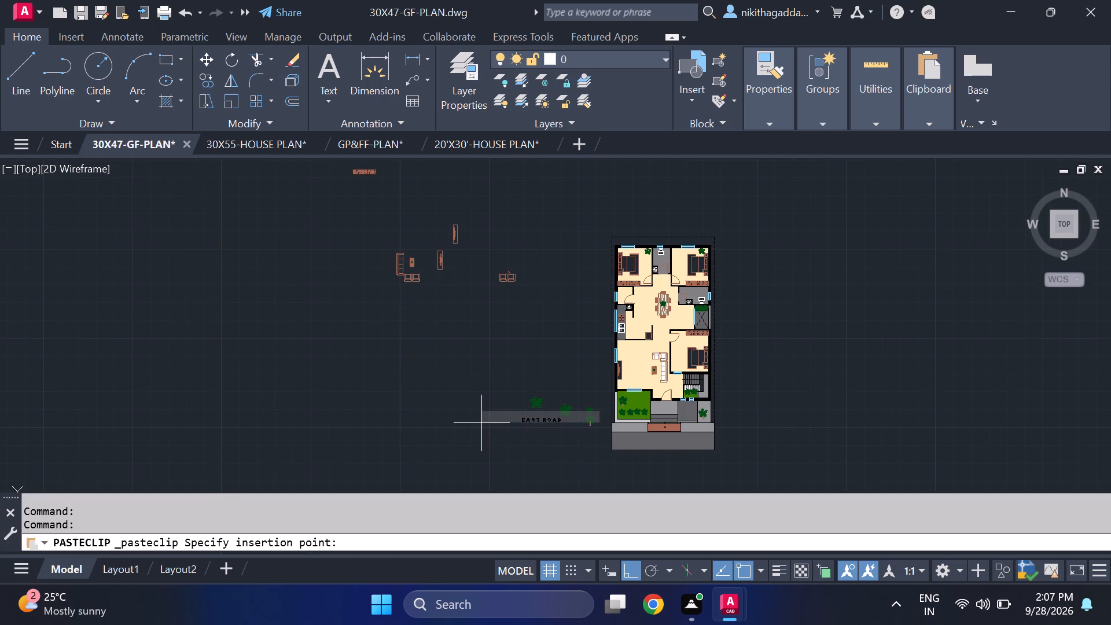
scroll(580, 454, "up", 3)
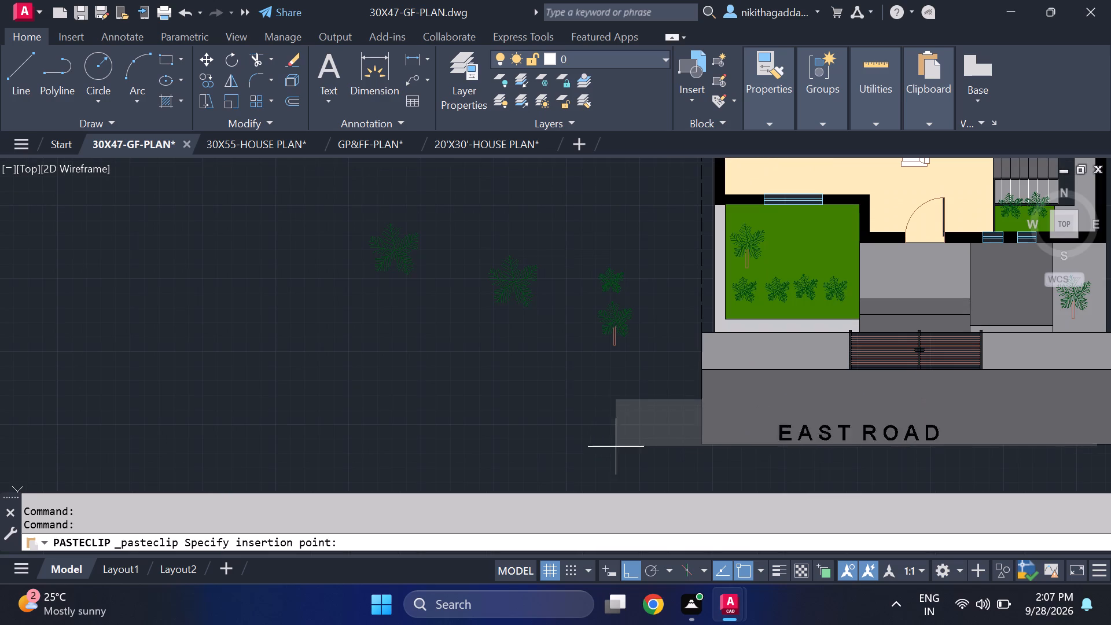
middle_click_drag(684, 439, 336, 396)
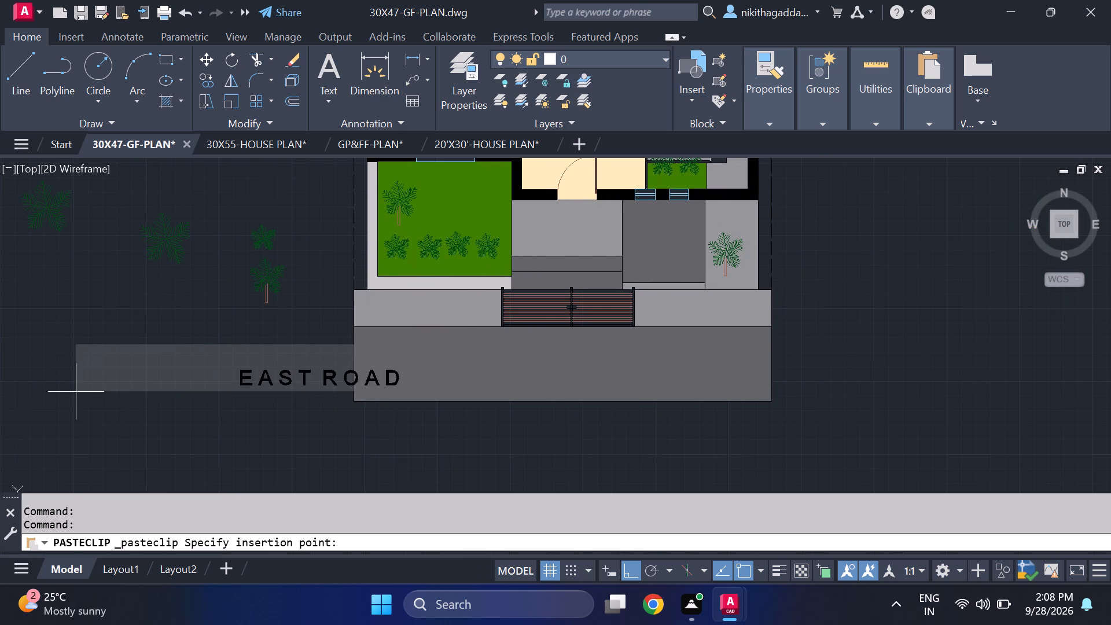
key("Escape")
In the 30X55-HOUSE PLAN drawing, copy the grey road hatch, dashed centre line and EAST ROAD text to the clipboard.
left_click(219, 135)
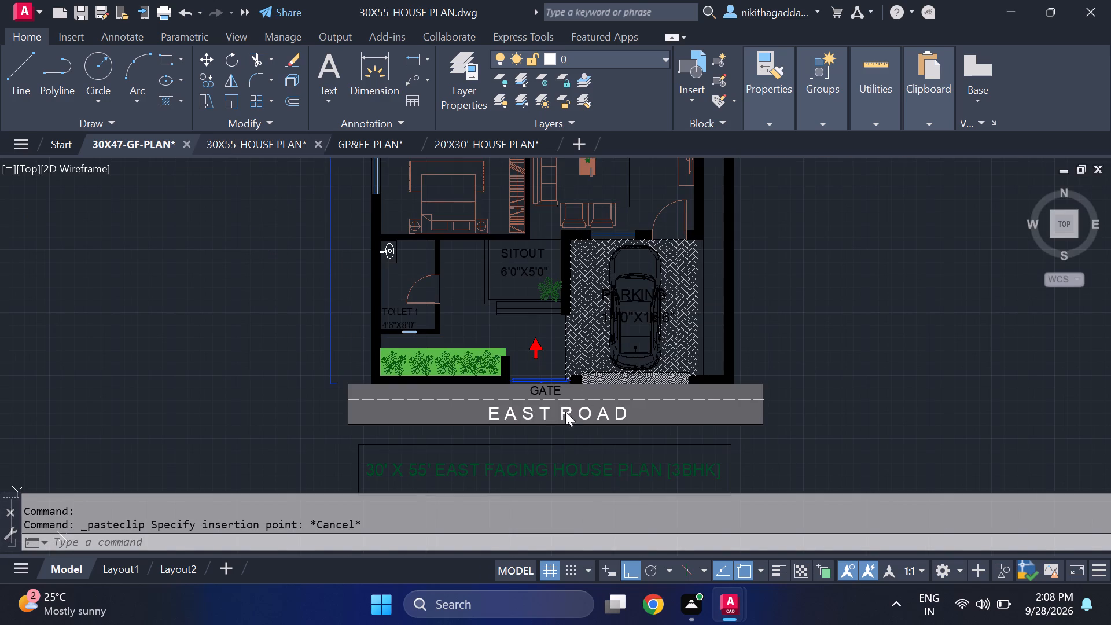
scroll(550, 407, "up", 5)
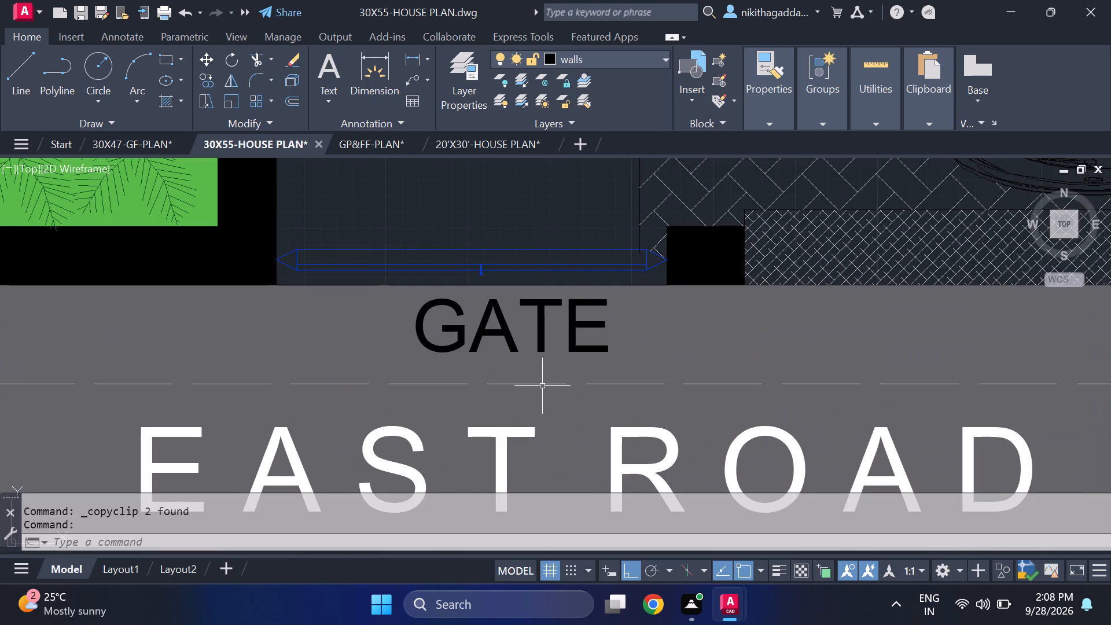
left_click(543, 385)
left_click(591, 408)
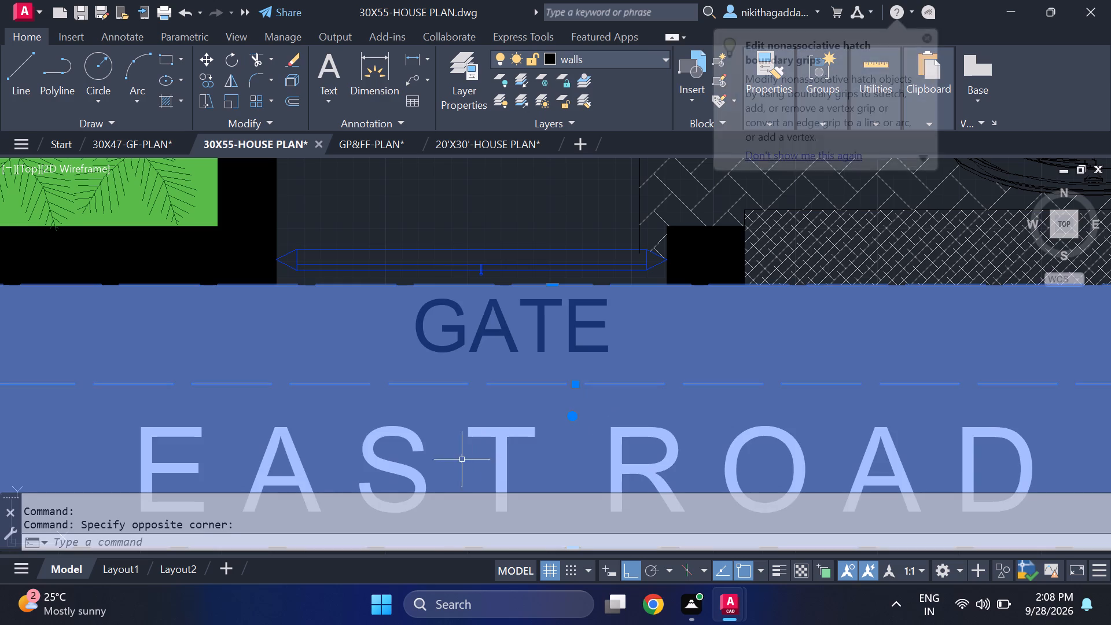
scroll(578, 351, "down", 1)
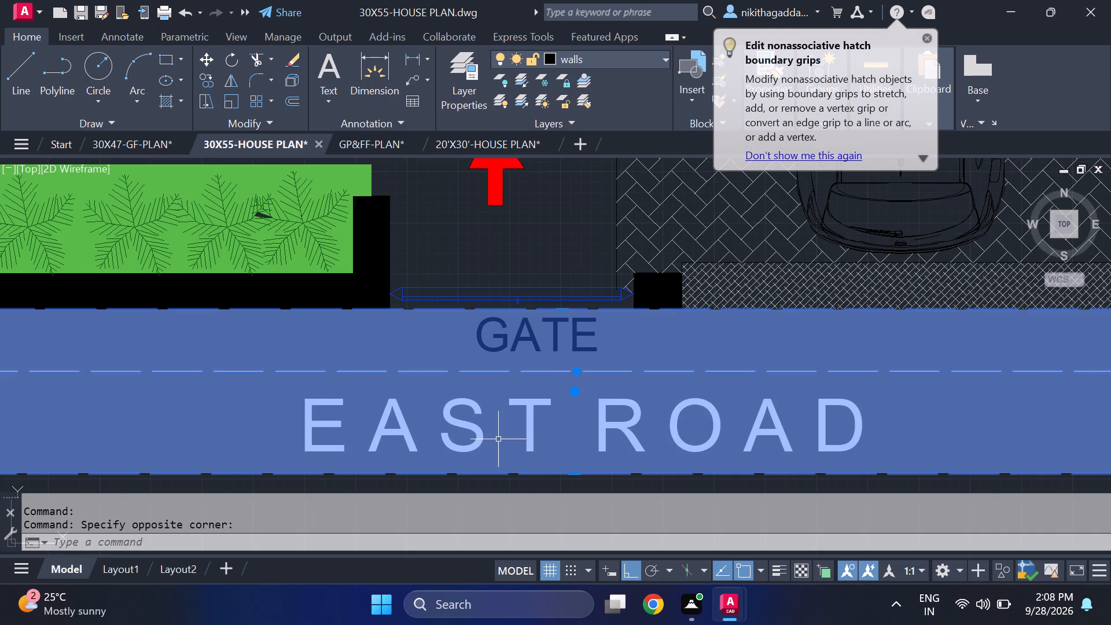
left_click(472, 427)
left_click(474, 427)
left_click(474, 427)
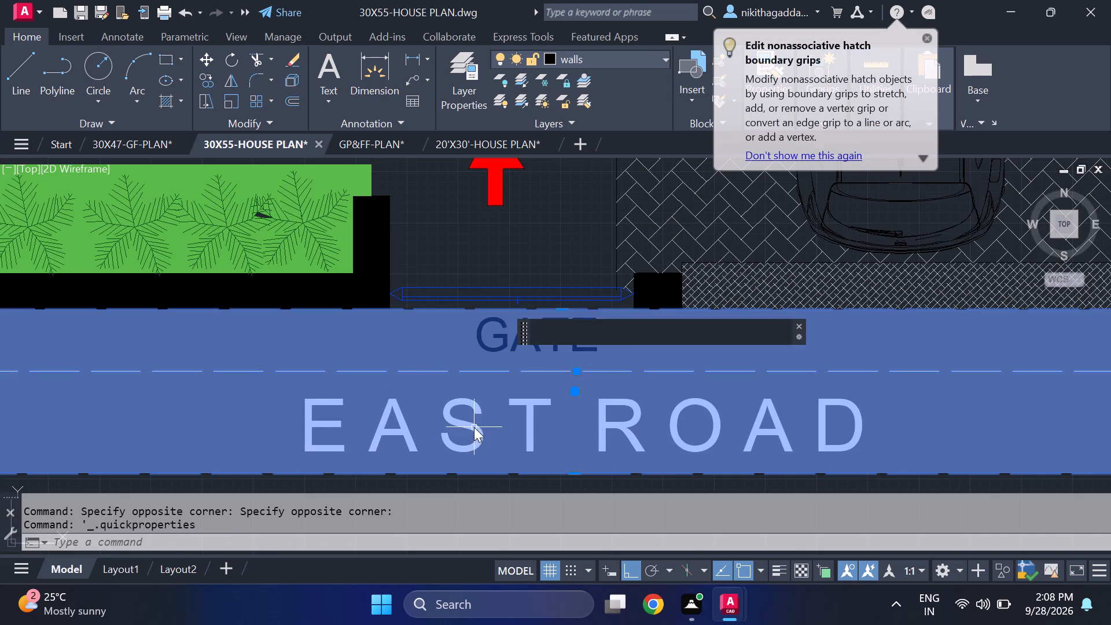
left_click(546, 441)
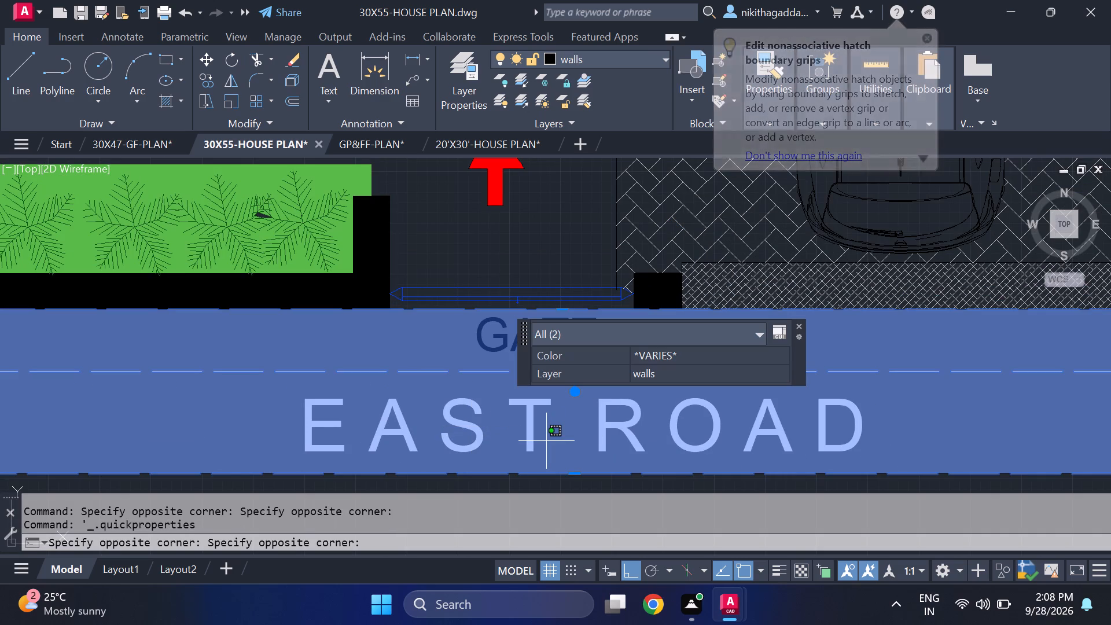
key("ctrl+c")
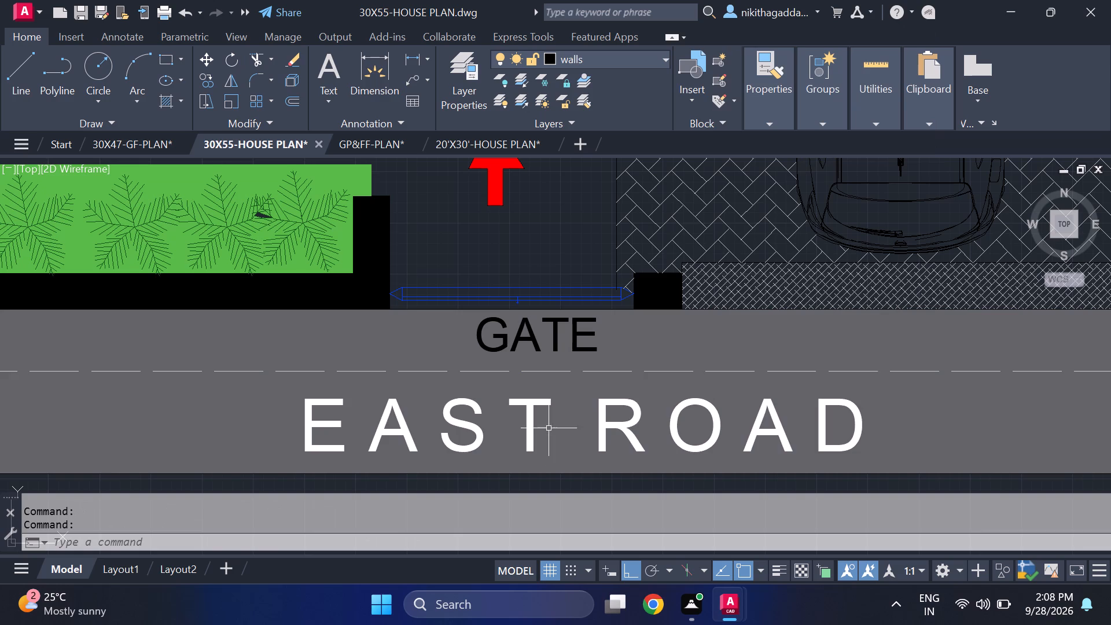
left_click(557, 391)
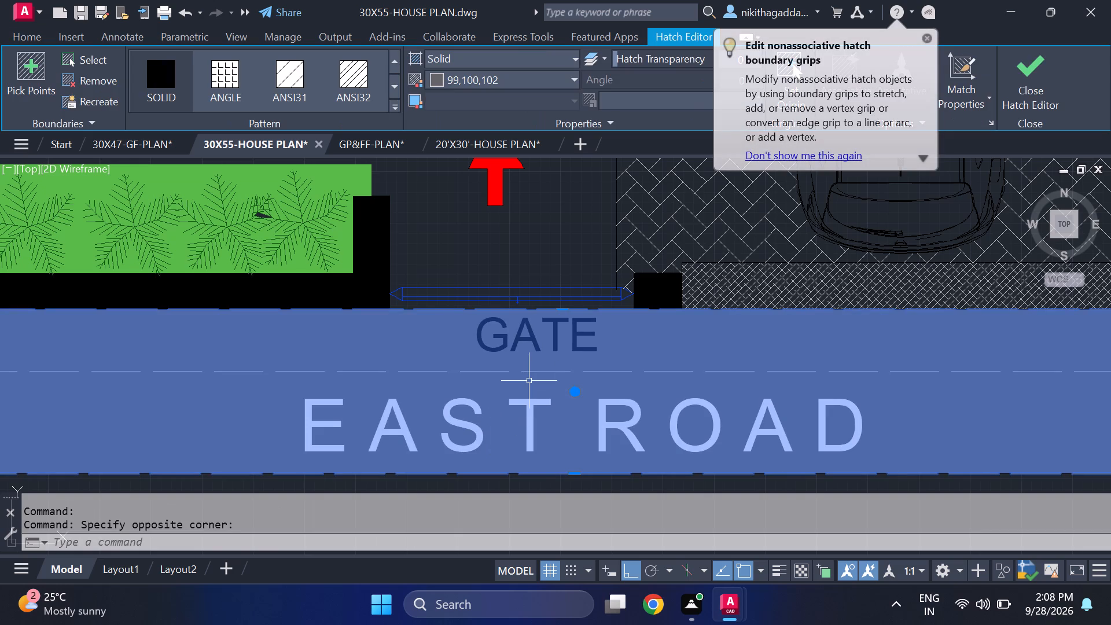
key("Escape")
left_click(535, 370)
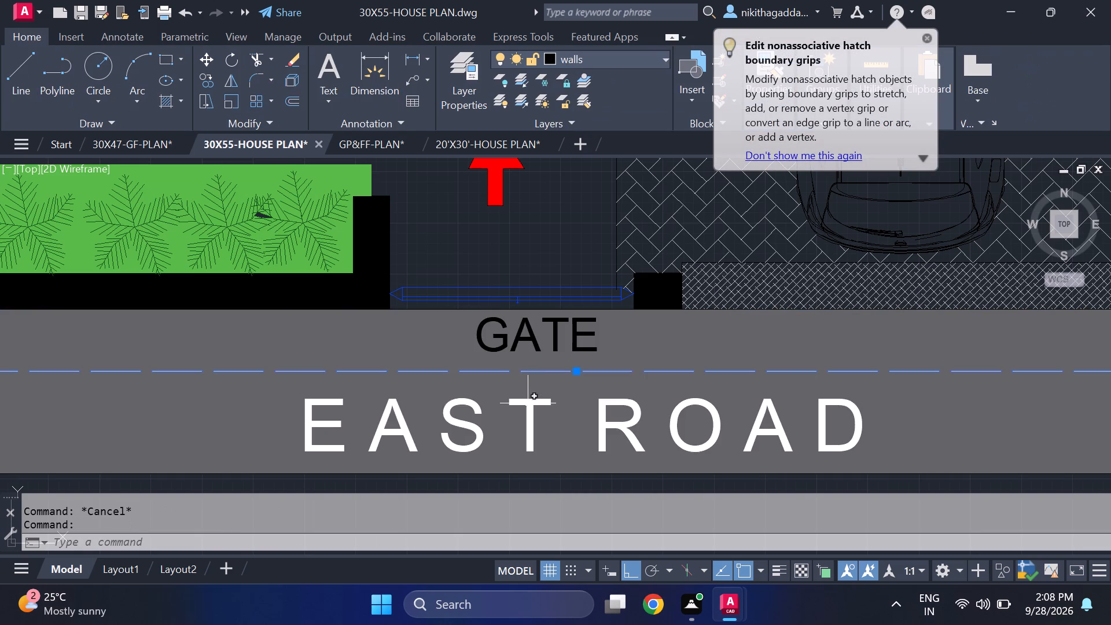
left_click(528, 403)
left_click(487, 389)
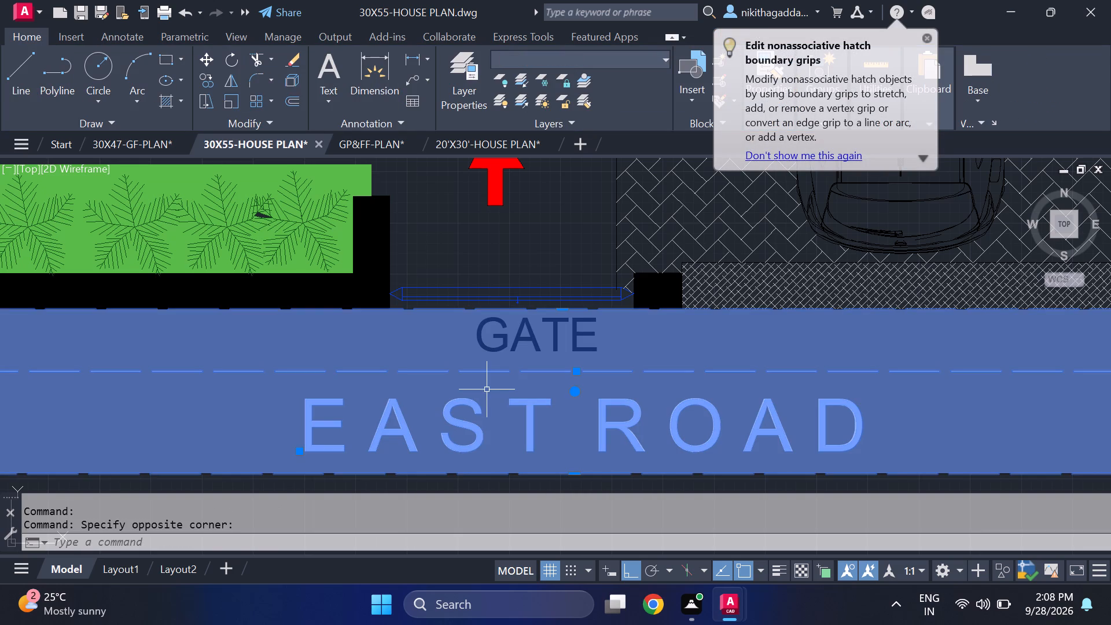
key("ctrl+c")
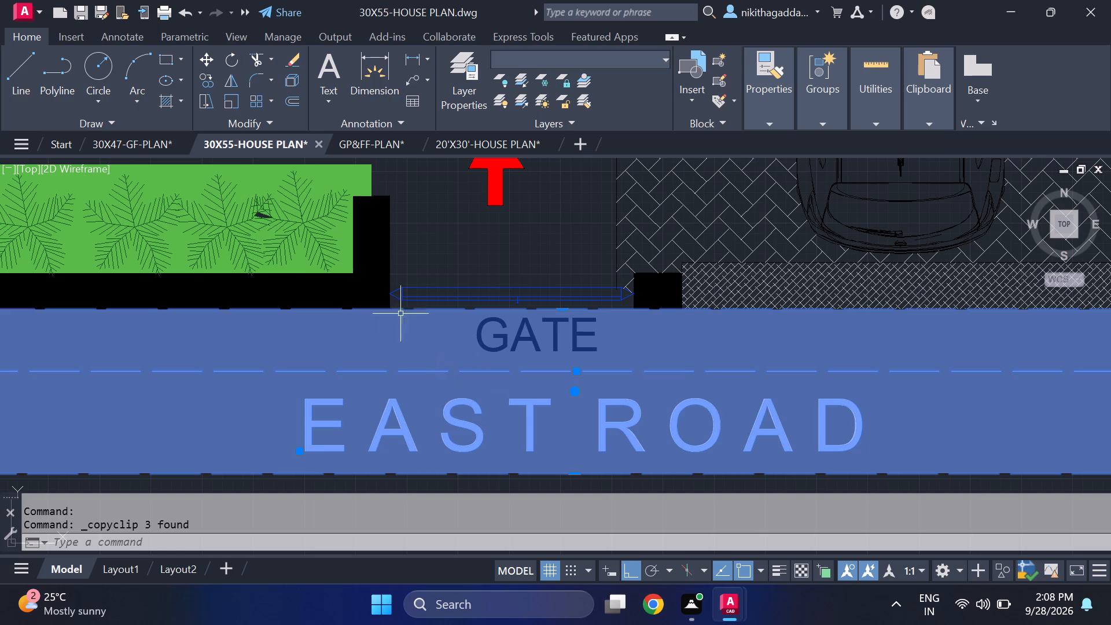
Paste the copied road hatch, dashed centre line and EAST ROAD text onto the front road strip in 30X47-GF-PLAN.
left_click(119, 146)
key("ctrl+v")
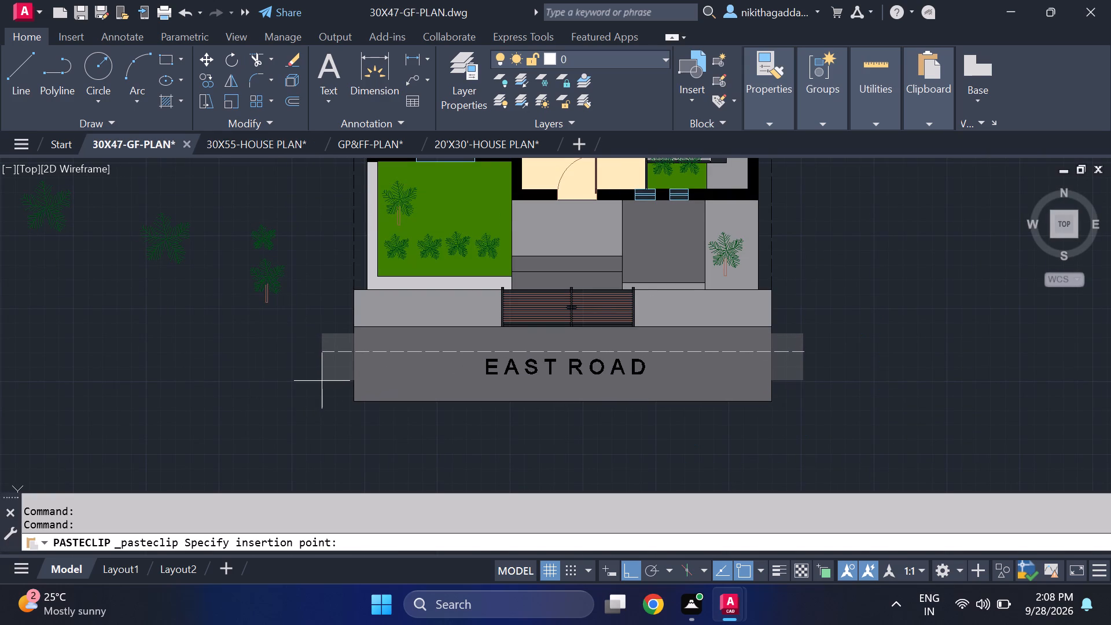
left_click(322, 381)
key("Escape")
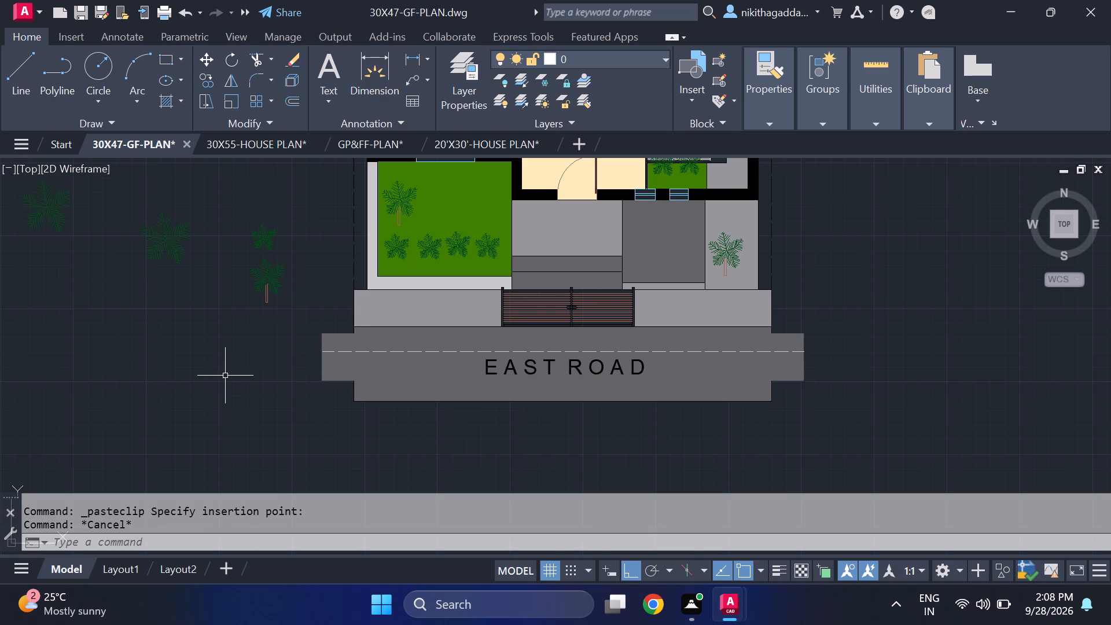
Trim the pasted centre line and road hatch where they overhang both ends of the front road strip.
scroll(279, 372, "up", 1)
type("tr")
key("Return")
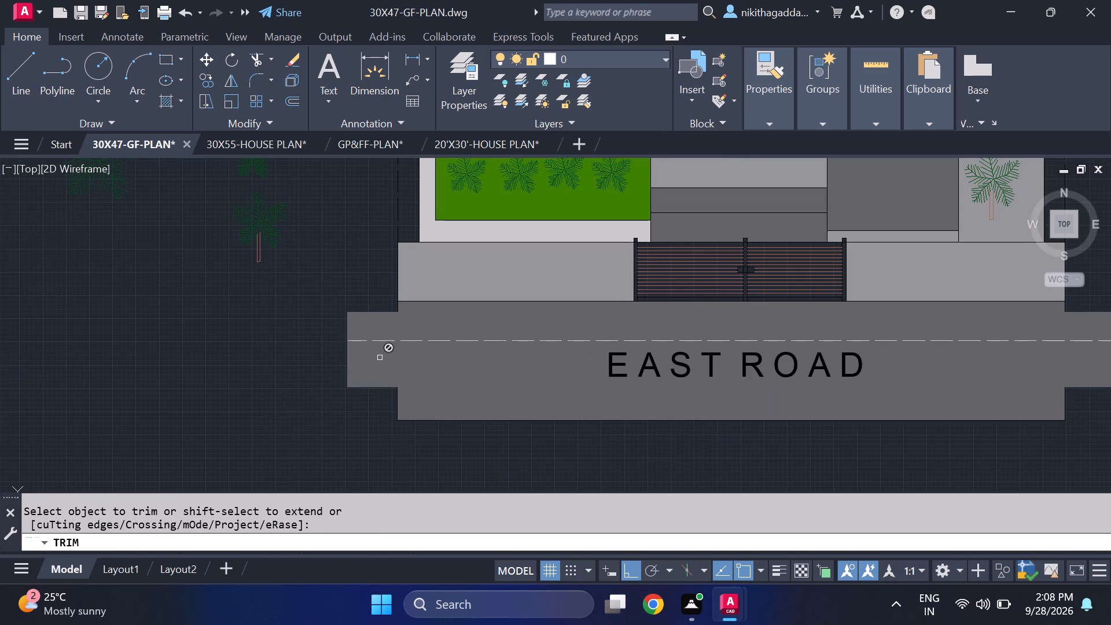
left_click_drag(365, 305, 353, 397)
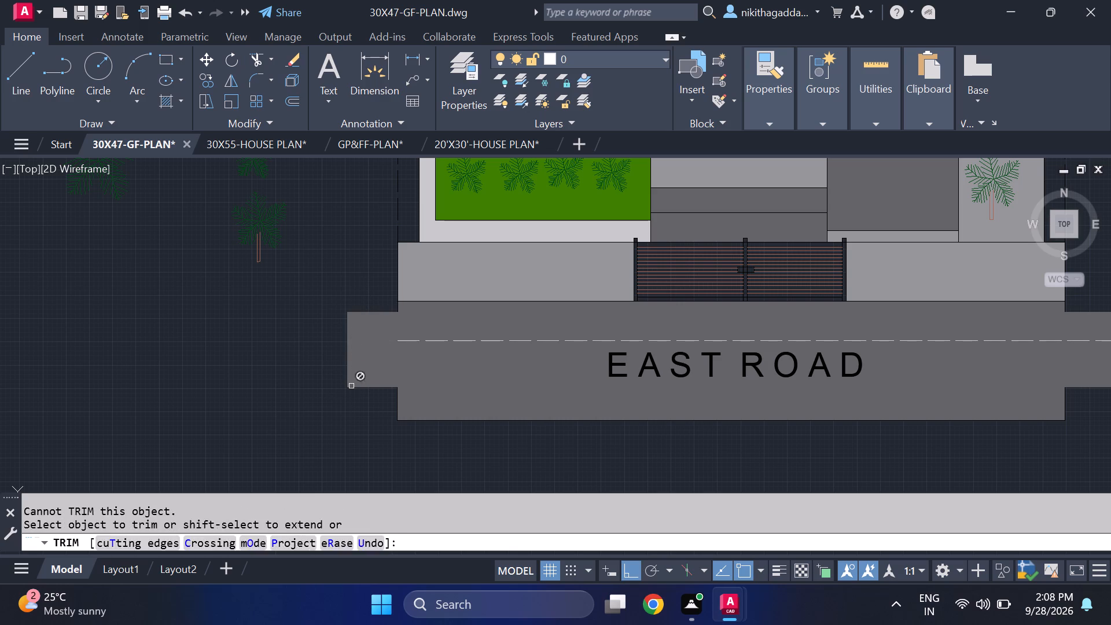
left_click(357, 360)
middle_click_drag(551, 423, 538, 421)
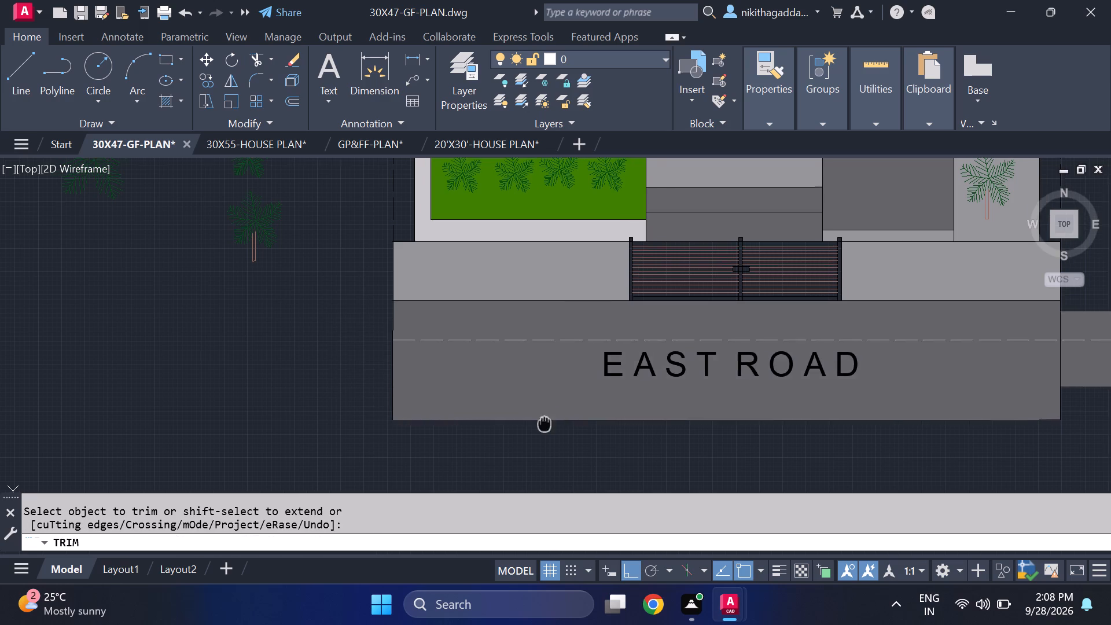
middle_click_drag(538, 421, 216, 392)
left_click_drag(768, 272, 774, 331)
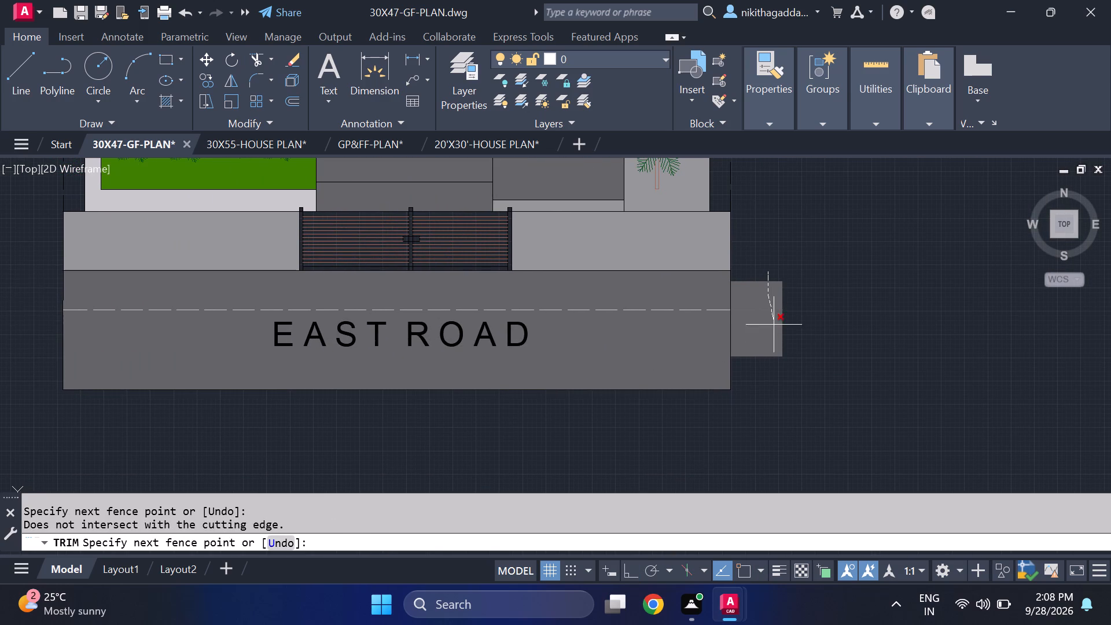
left_click_drag(774, 331, 773, 365)
left_click(772, 333)
scroll(770, 358, "down", 3)
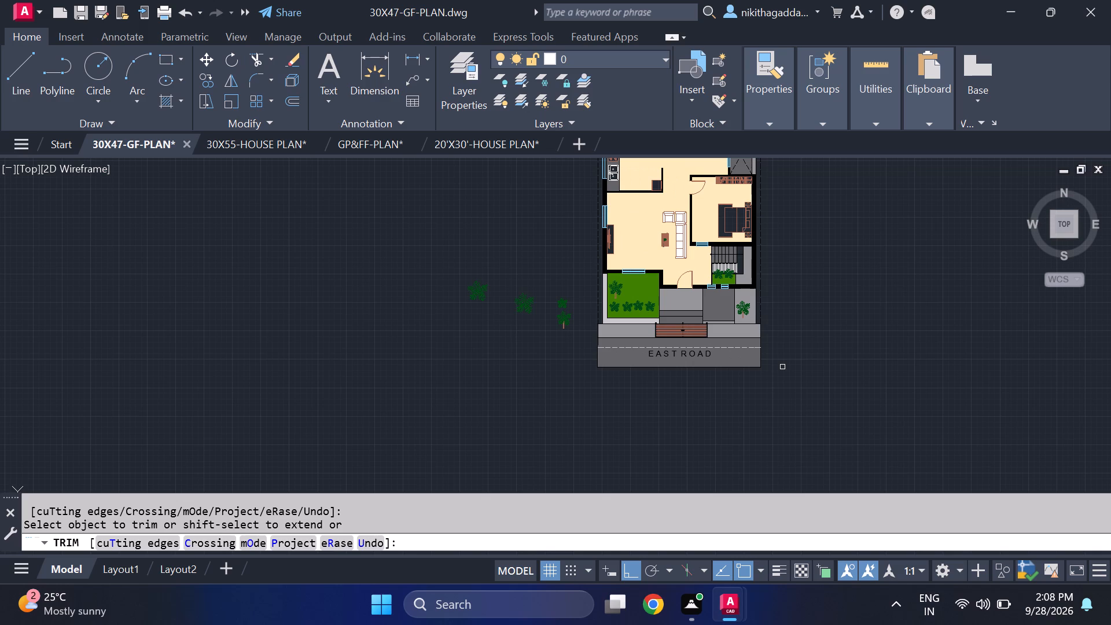
key("Escape")
On the walls layer, draw a three-sided line outline, slightly wider than the gate, projecting from the road edge onto the road.
scroll(682, 336, "up", 2)
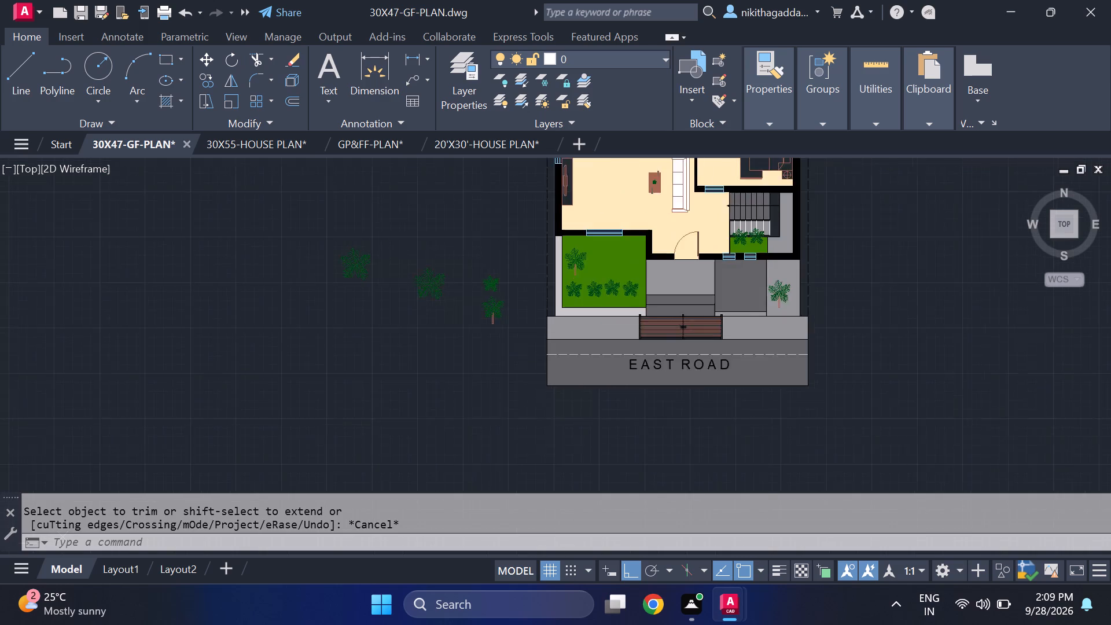
scroll(679, 345, "up", 2)
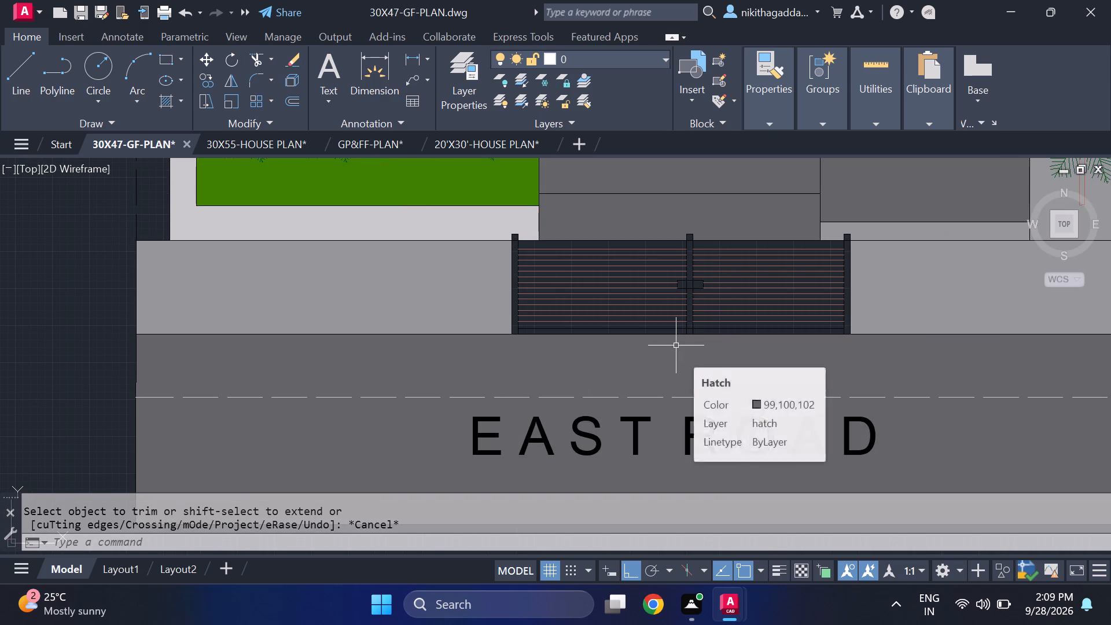
left_click(654, 54)
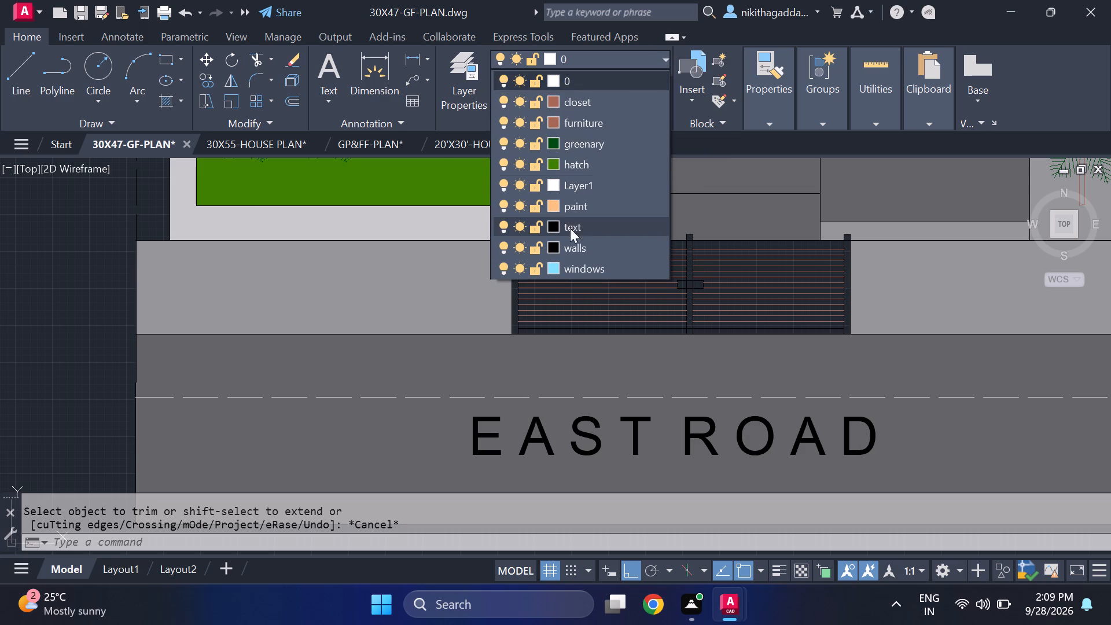
left_click(567, 251)
key("l")
key("Return")
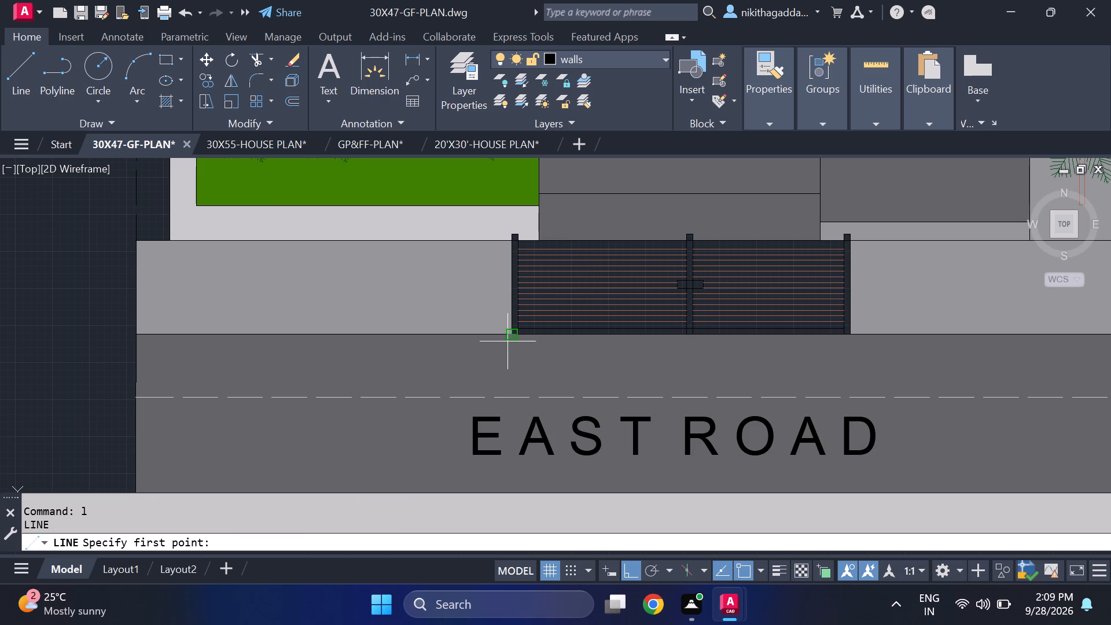
left_click(480, 333)
left_click(489, 362)
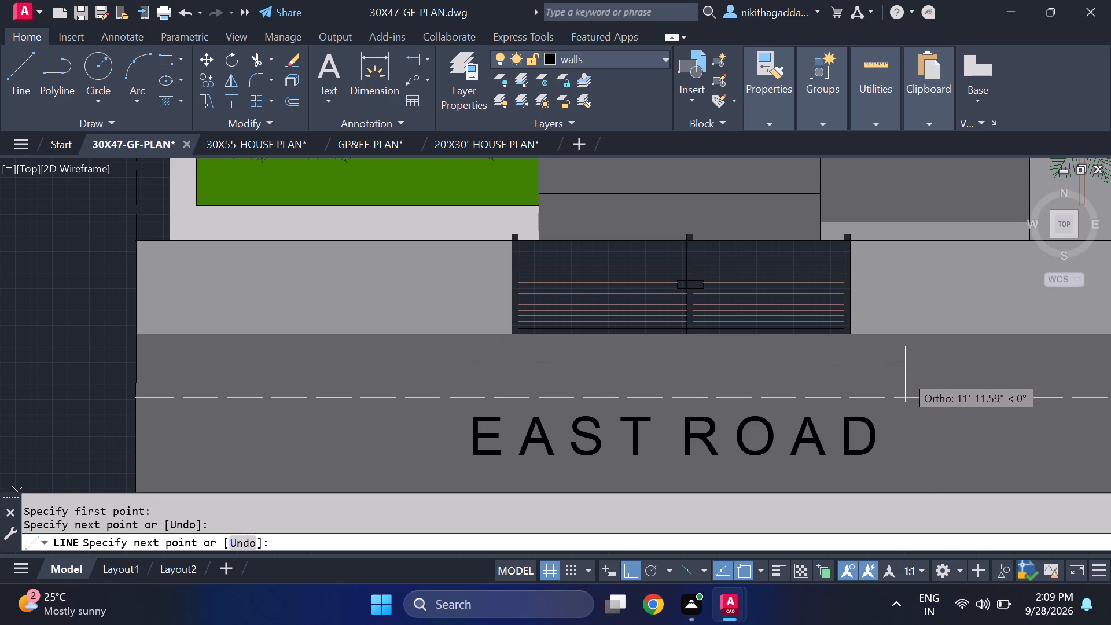
left_click(888, 366)
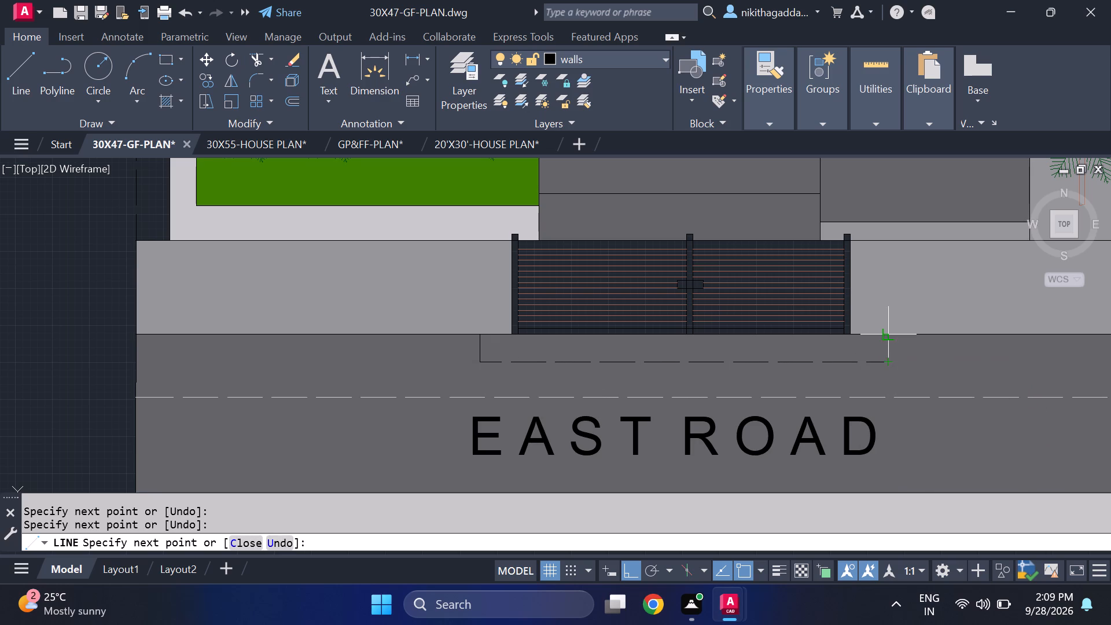
left_click(884, 337)
key("Escape")
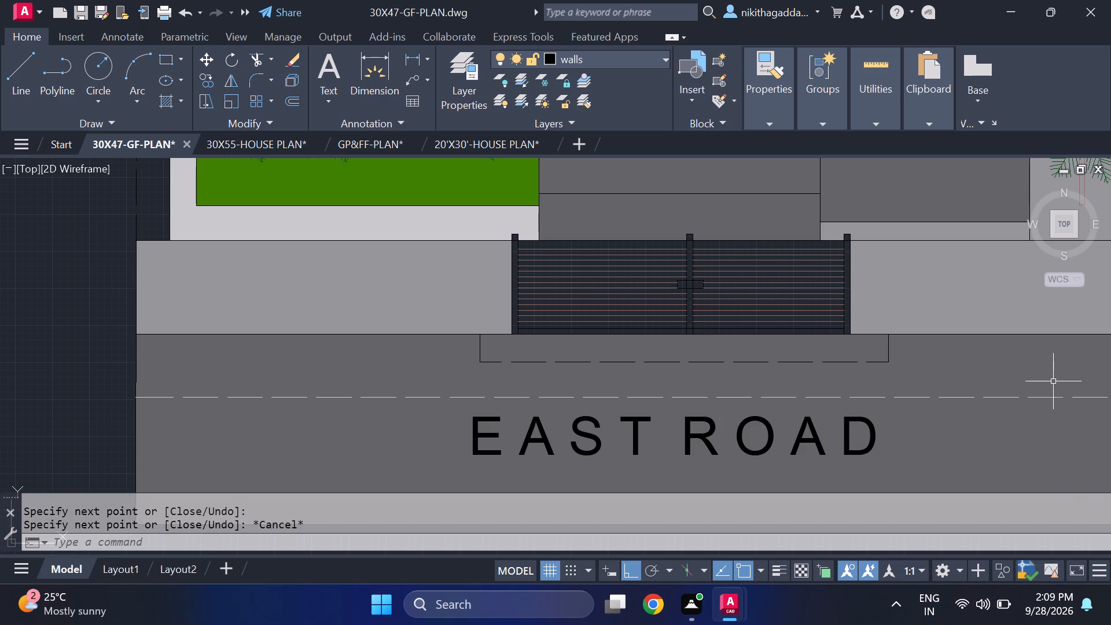
Set the linetype of the three outline lines in front of the gate to ByLayer.
scroll(959, 345, "down", 4)
scroll(944, 343, "up", 3)
scroll(883, 396, "up", 2)
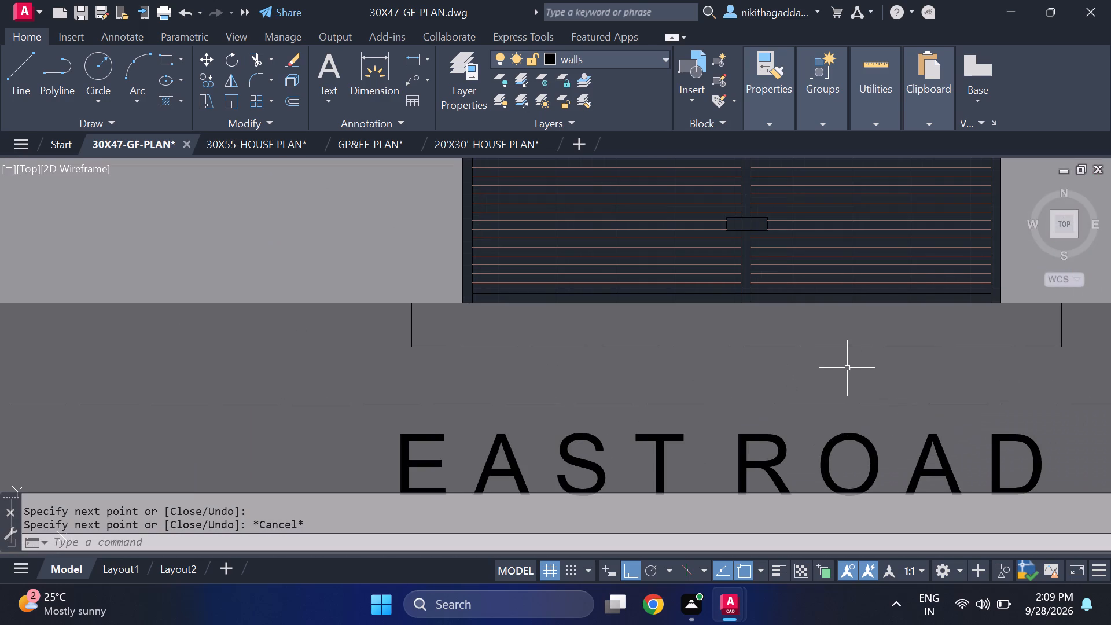
left_click(847, 347)
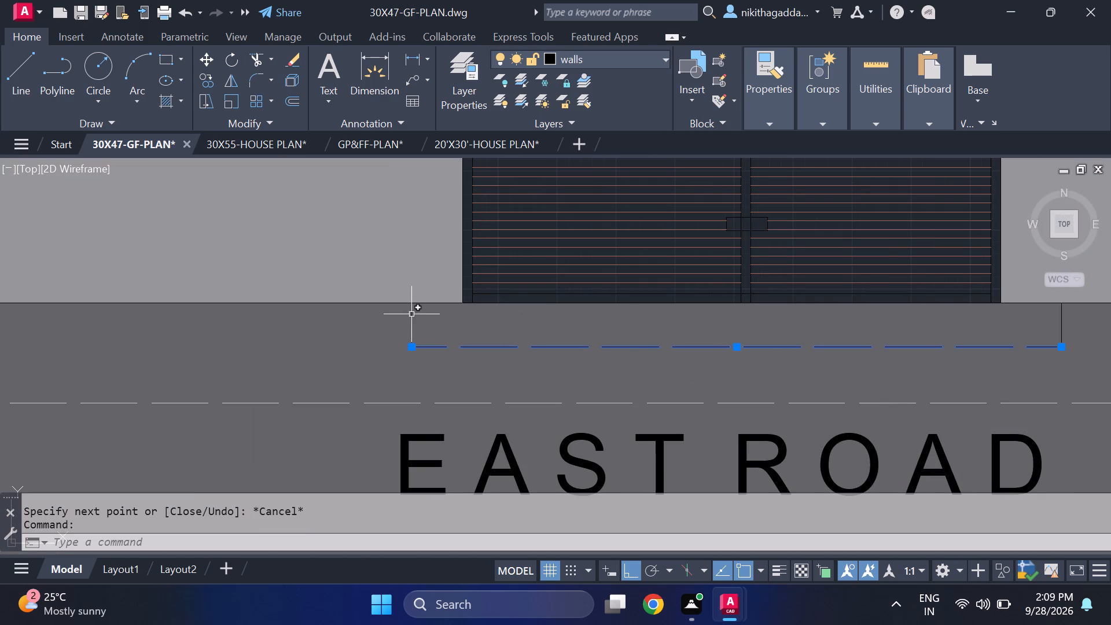
left_click(412, 321)
scroll(737, 395, "down", 1)
scroll(948, 361, "up", 2)
left_click(930, 350)
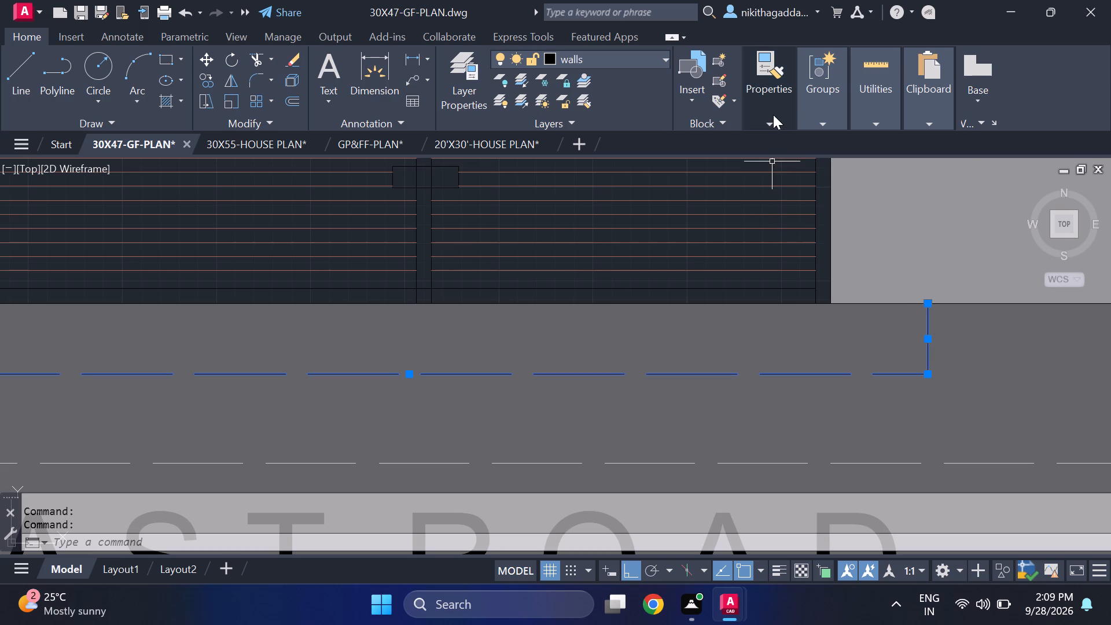
left_click(773, 115)
left_click(962, 179)
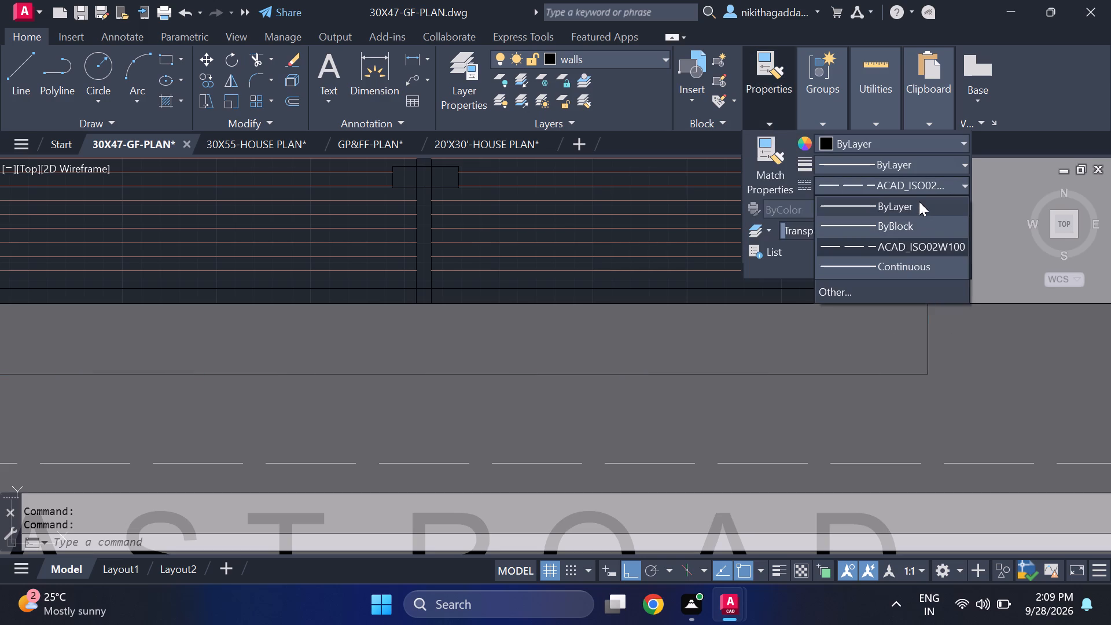
left_click(919, 200)
left_click(945, 185)
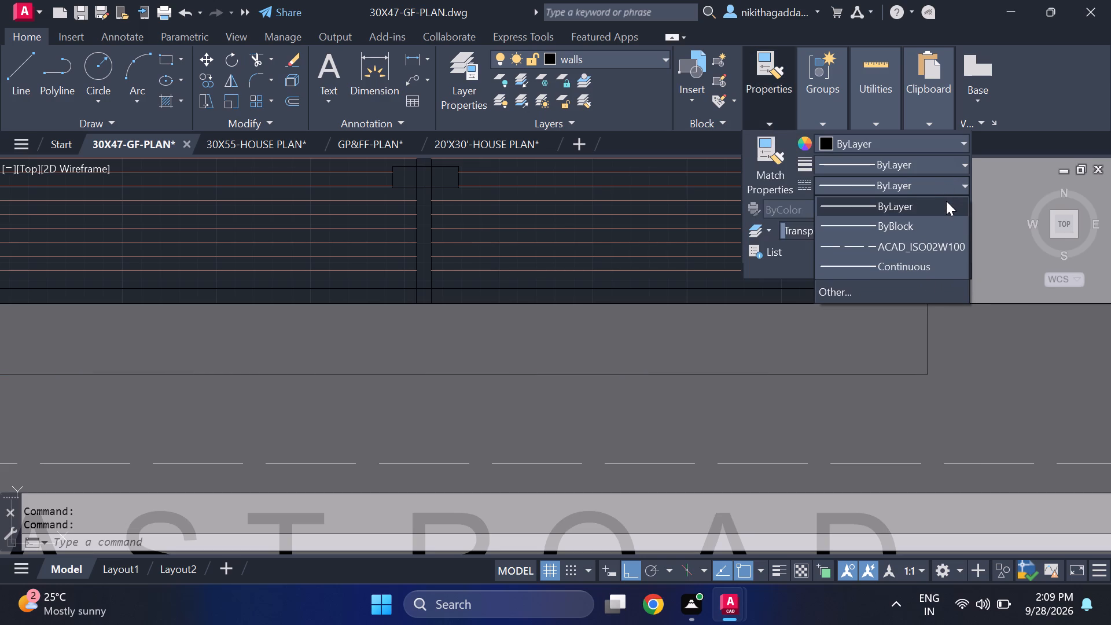
left_click(944, 185)
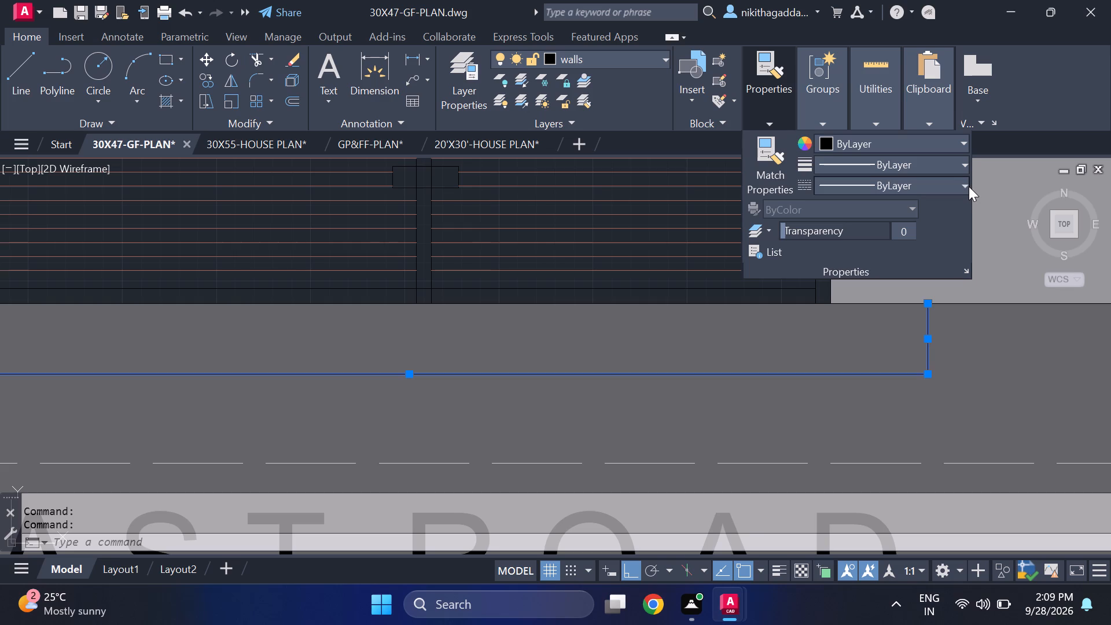
key("Escape")
key("Escape")
key("Escape")
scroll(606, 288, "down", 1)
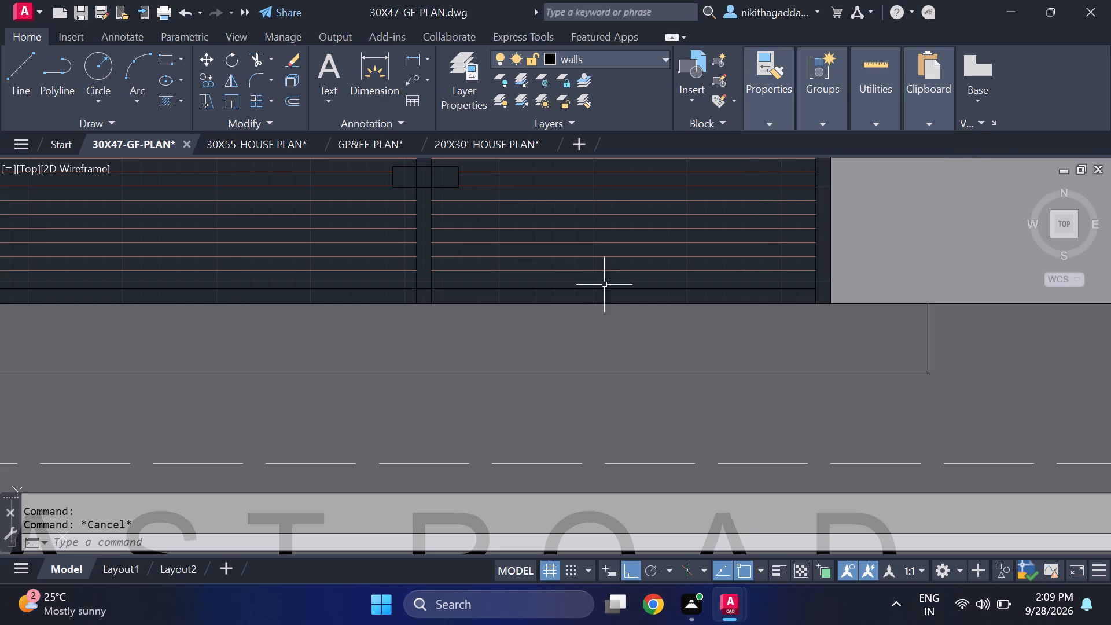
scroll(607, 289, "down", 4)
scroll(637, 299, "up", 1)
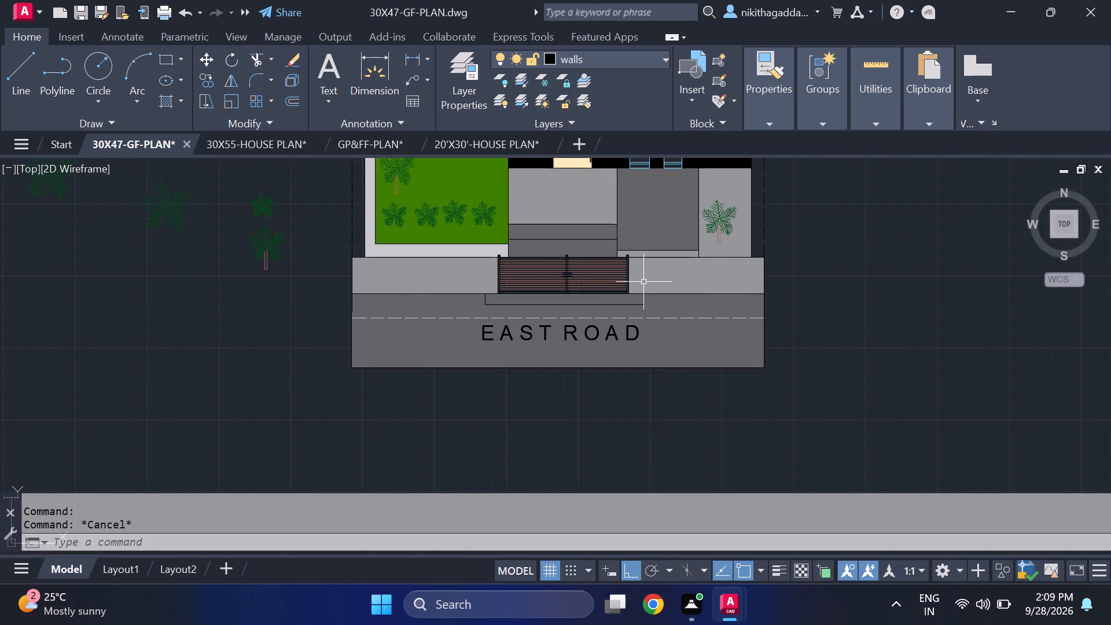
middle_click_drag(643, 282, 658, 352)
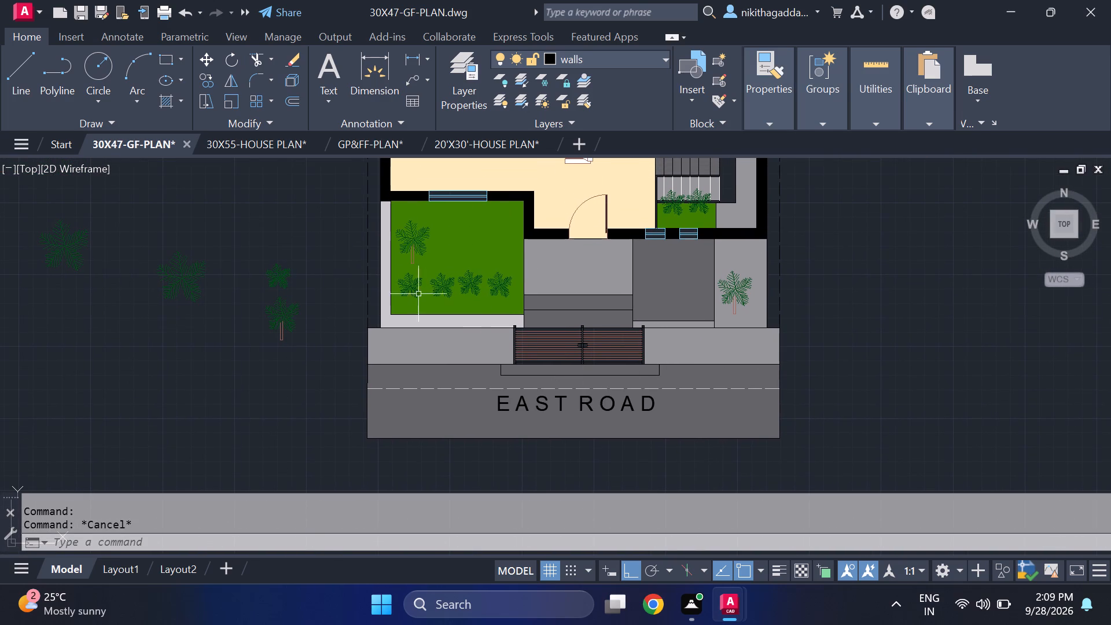
Copy the GATE text from 30X55-HOUSE PLAN and paste it inside the outline in front of the gate in 30X47-GF-PLAN.
left_click(260, 145)
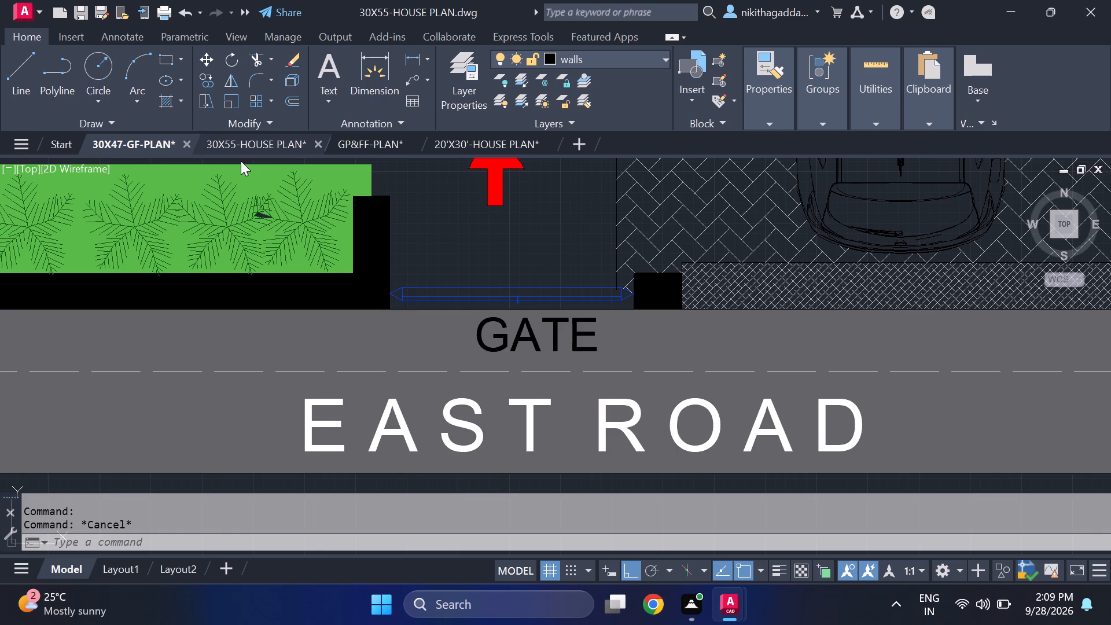
left_click(498, 334)
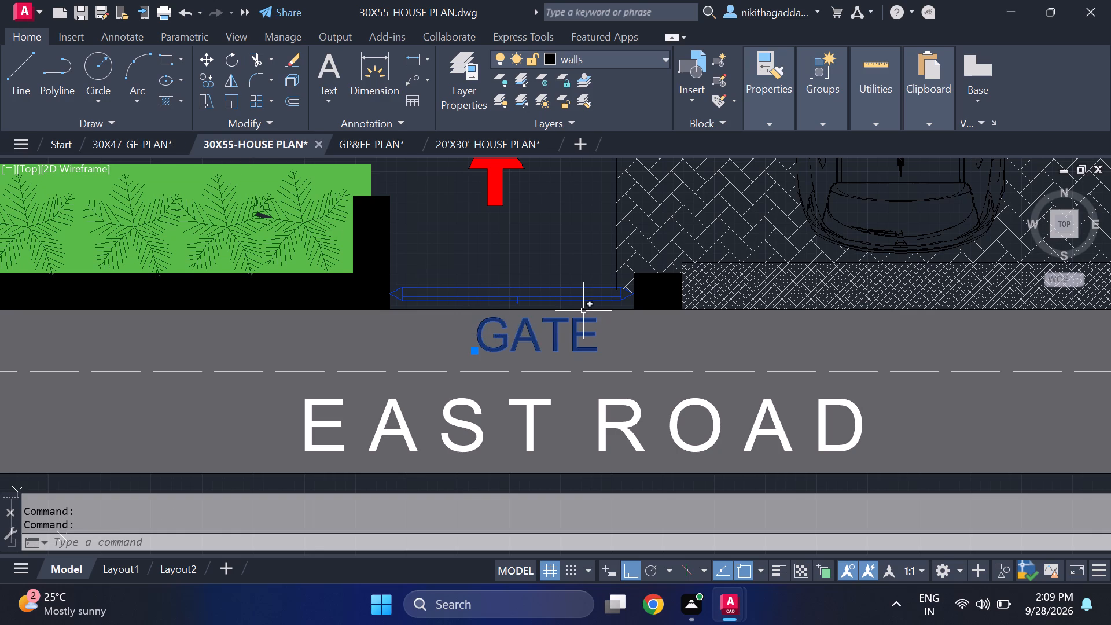
key("ctrl+c")
left_click(135, 146)
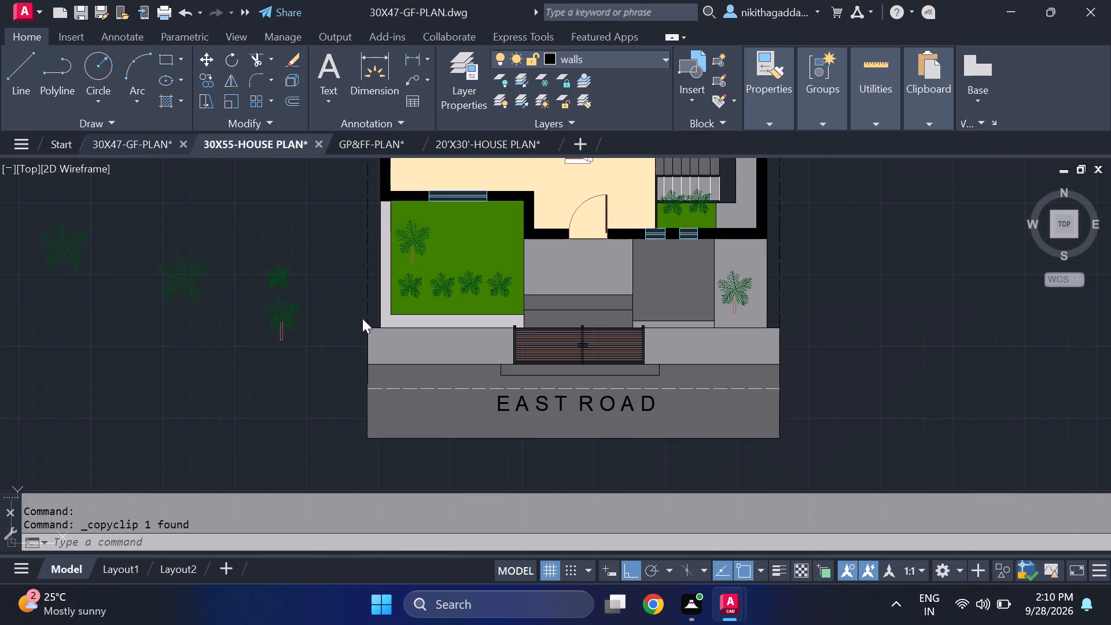
key("ctrl+v")
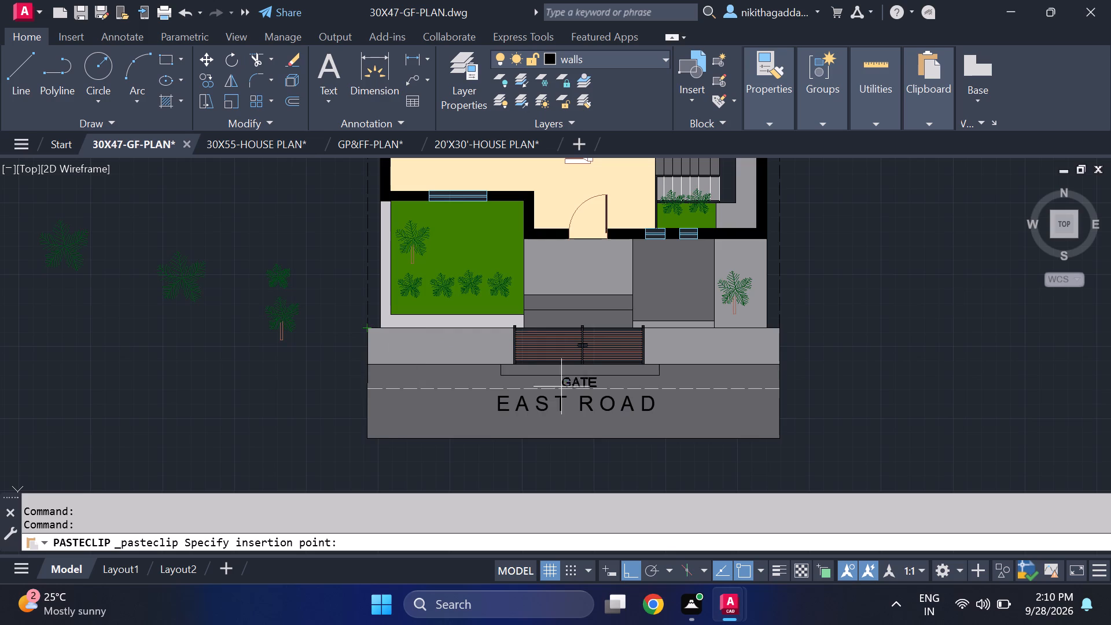
scroll(567, 381, "up", 5)
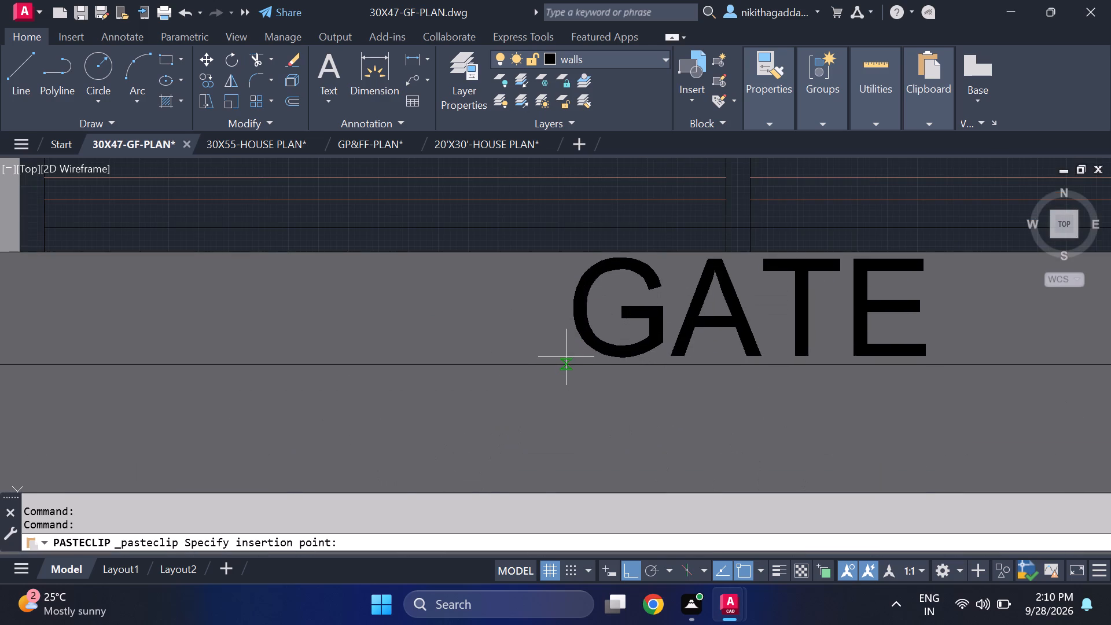
left_click(566, 356)
Fill both parts of the staircase landing with a solid hatch in grey 147,149,152.
scroll(565, 377, "down", 4)
scroll(700, 439, "down", 1)
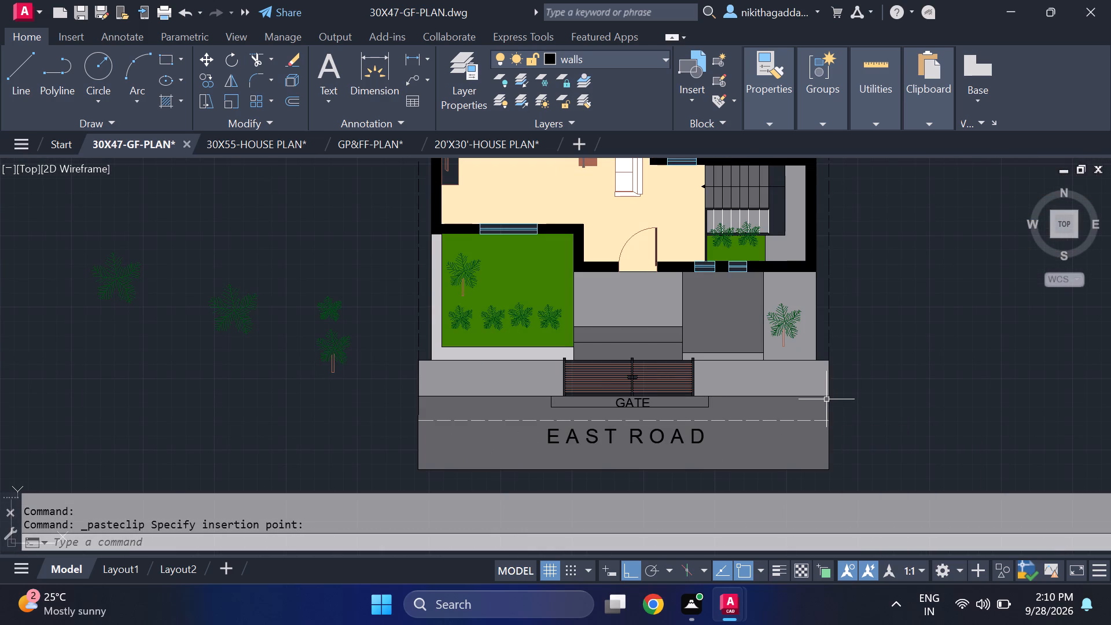
scroll(826, 399, "down", 1)
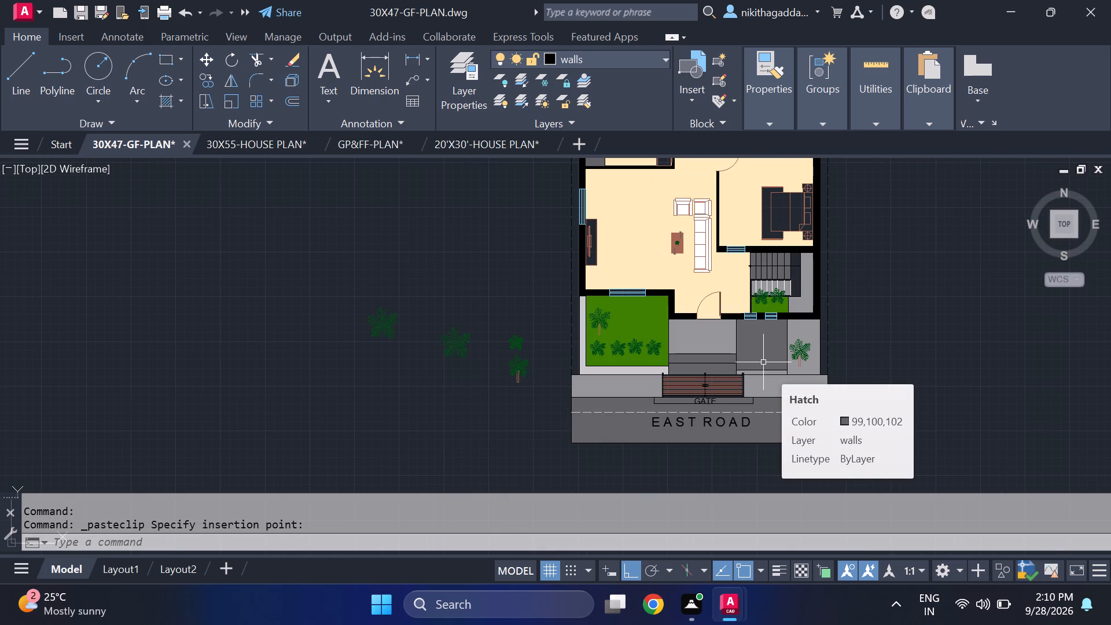
scroll(748, 392, "up", 2)
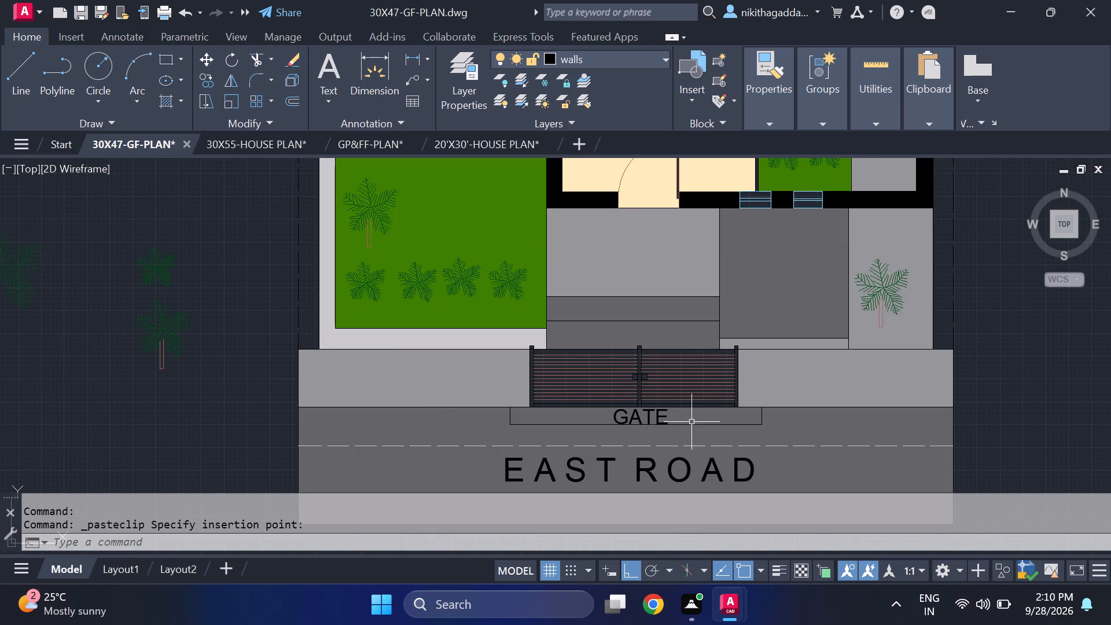
scroll(691, 421, "down", 1)
middle_click_drag(753, 337, 702, 340)
scroll(698, 344, "down", 1)
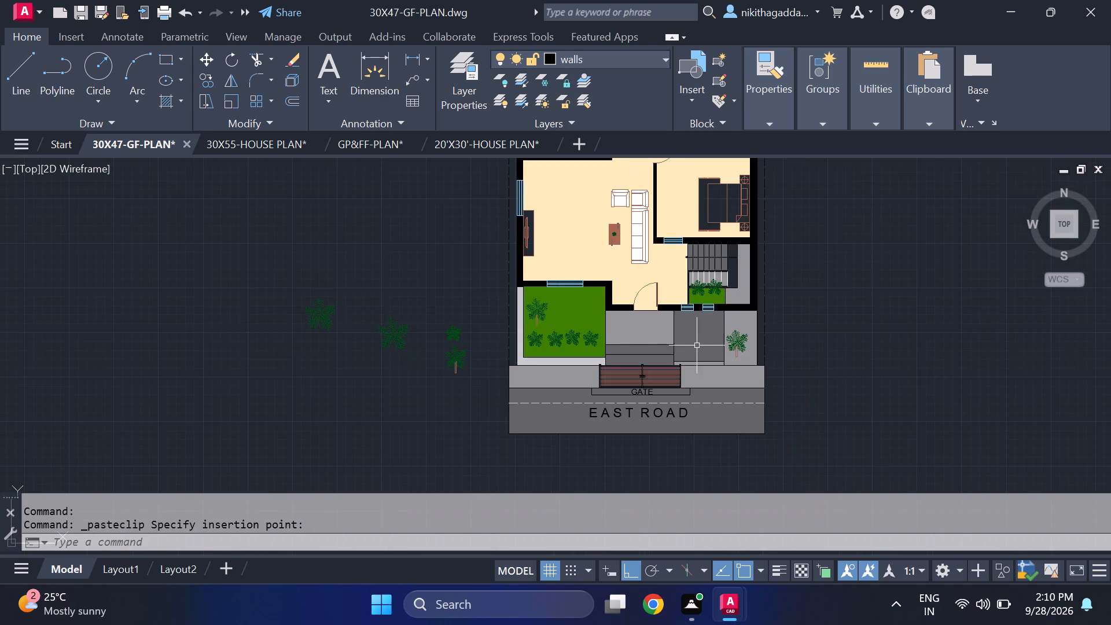
middle_click_drag(698, 296, 672, 402)
scroll(720, 389, "up", 2)
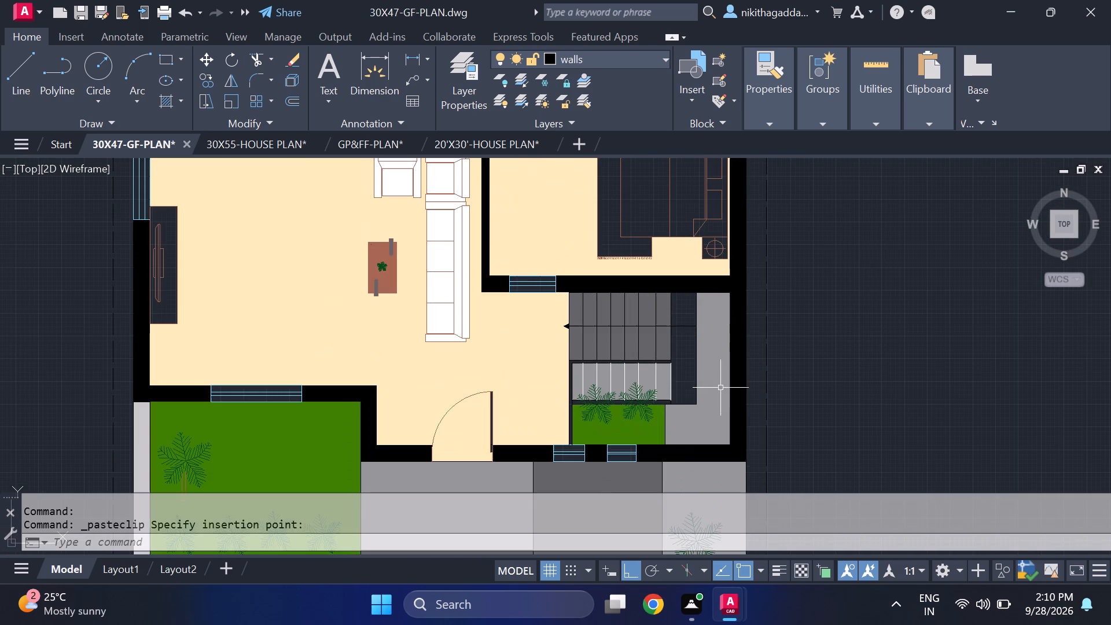
scroll(704, 369, "up", 2)
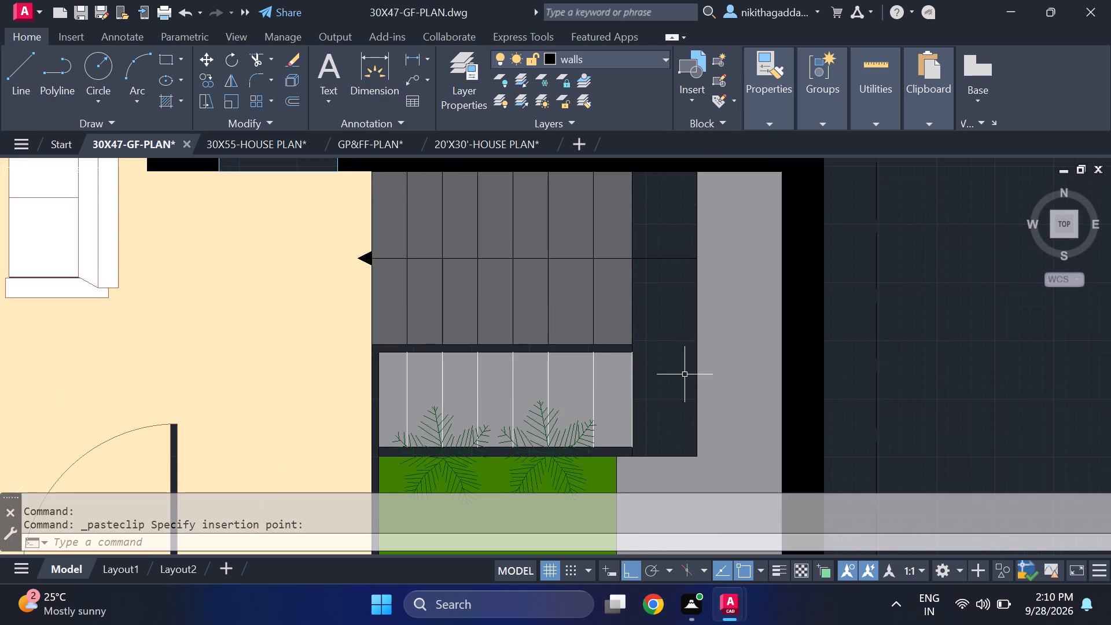
key("h")
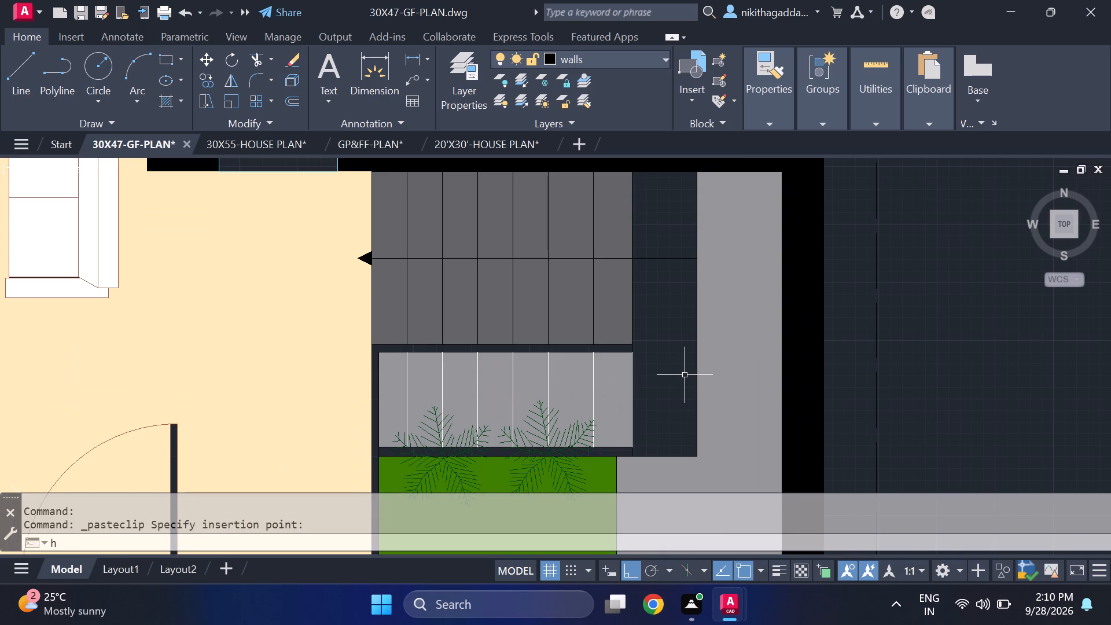
type("atch")
key("Return")
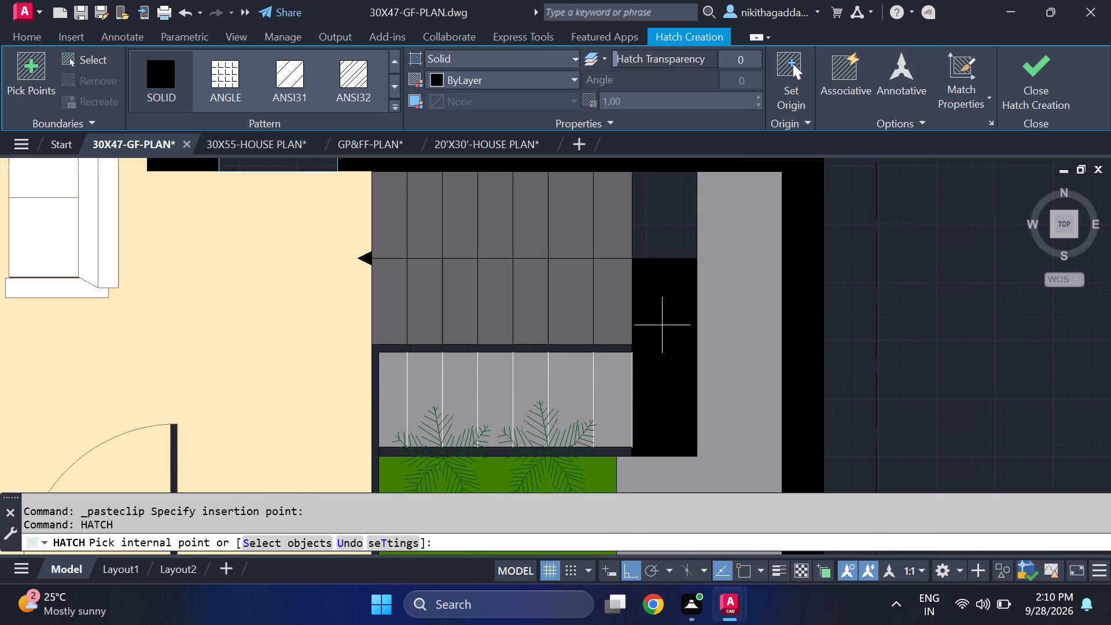
left_click(540, 78)
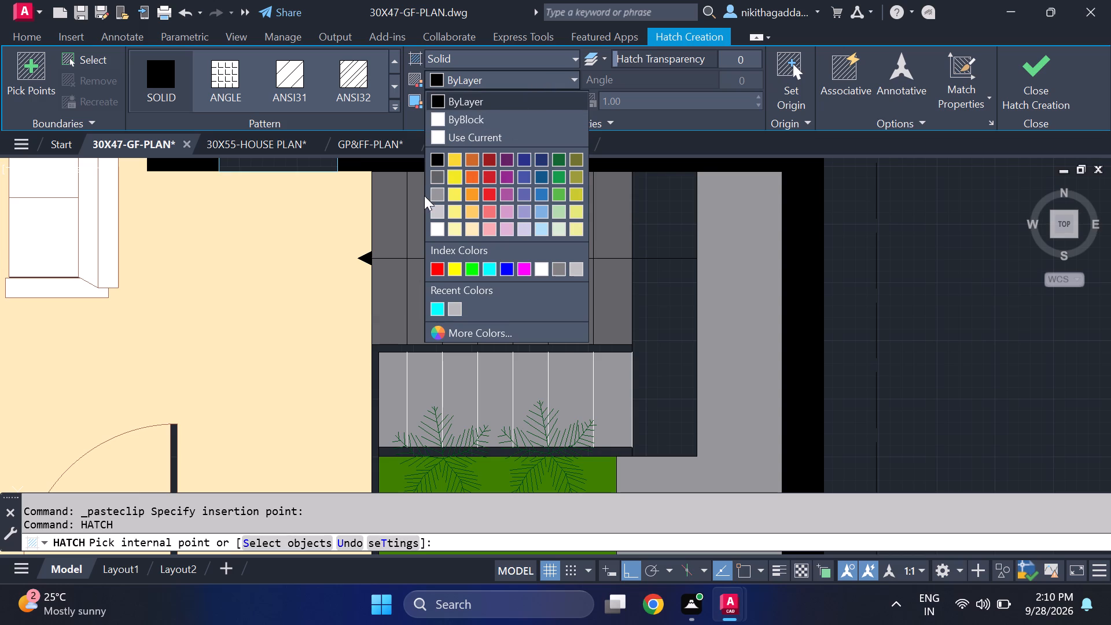
left_click(437, 189)
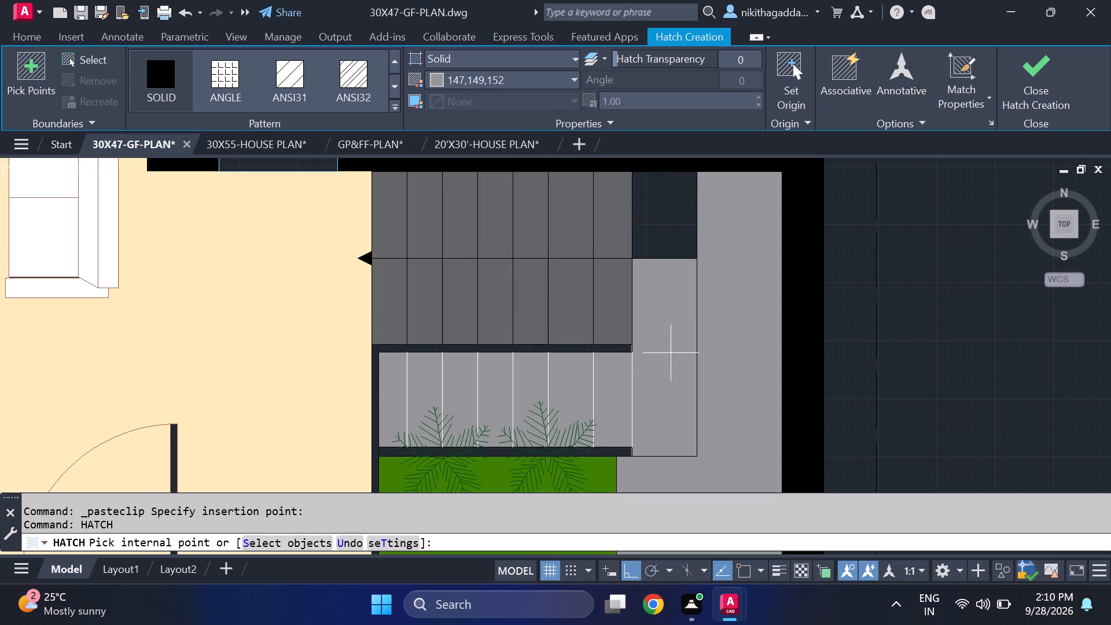
left_click(671, 352)
left_click(680, 207)
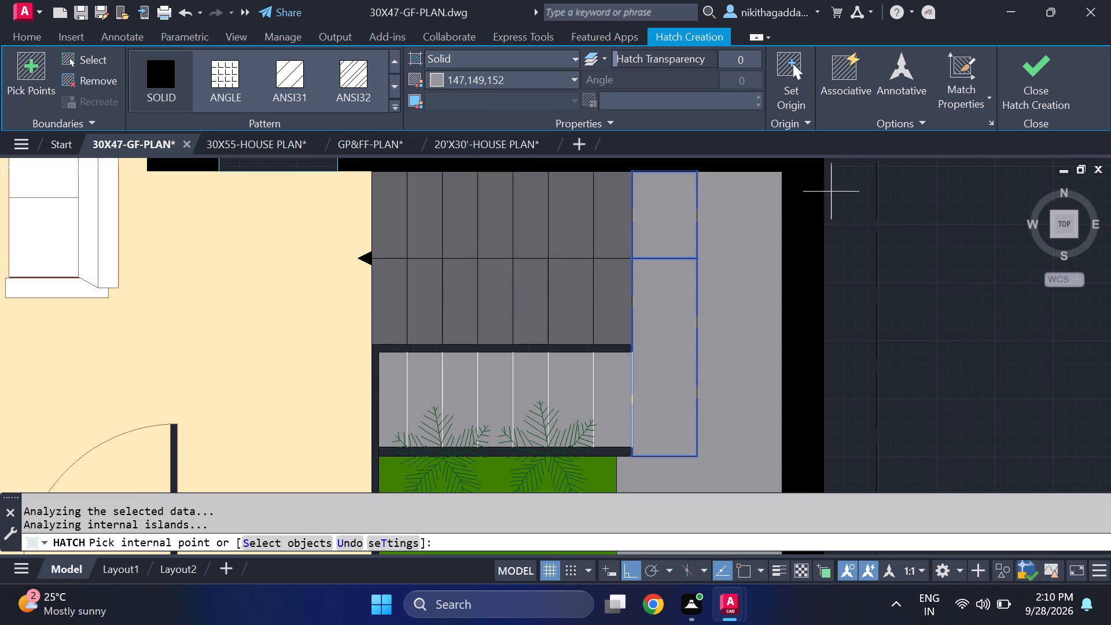
left_click(1053, 88)
Fill the rug around the bed in the bedroom beside the staircase with a solid hatch in grey 147,149,152.
scroll(801, 350, "down", 2)
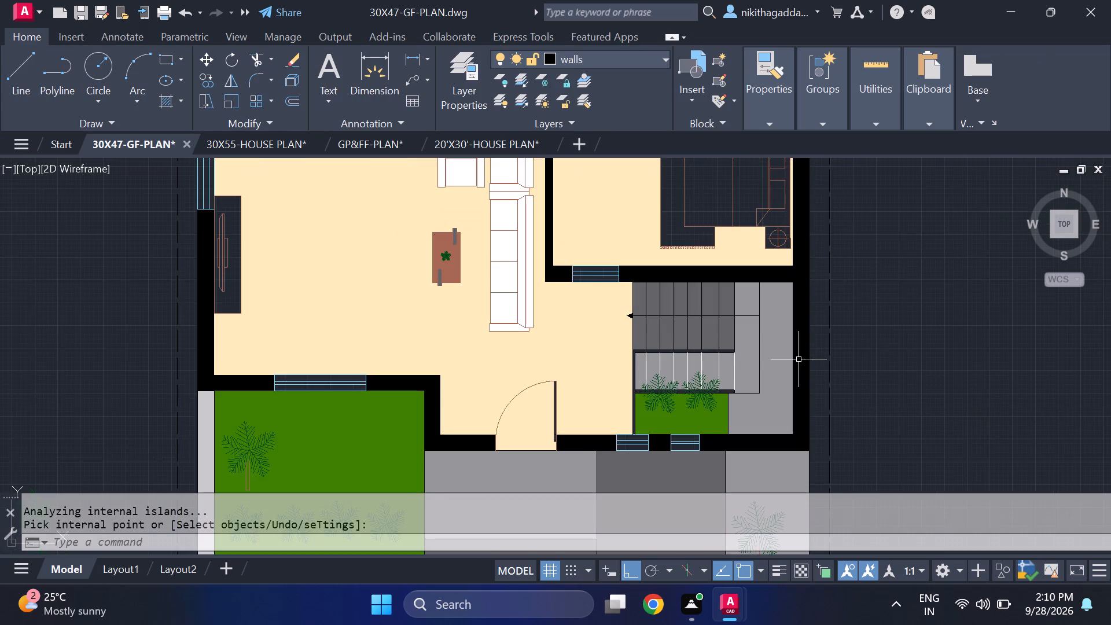
scroll(804, 352, "down", 1)
middle_click_drag(813, 318, 793, 387)
scroll(783, 381, "down", 2)
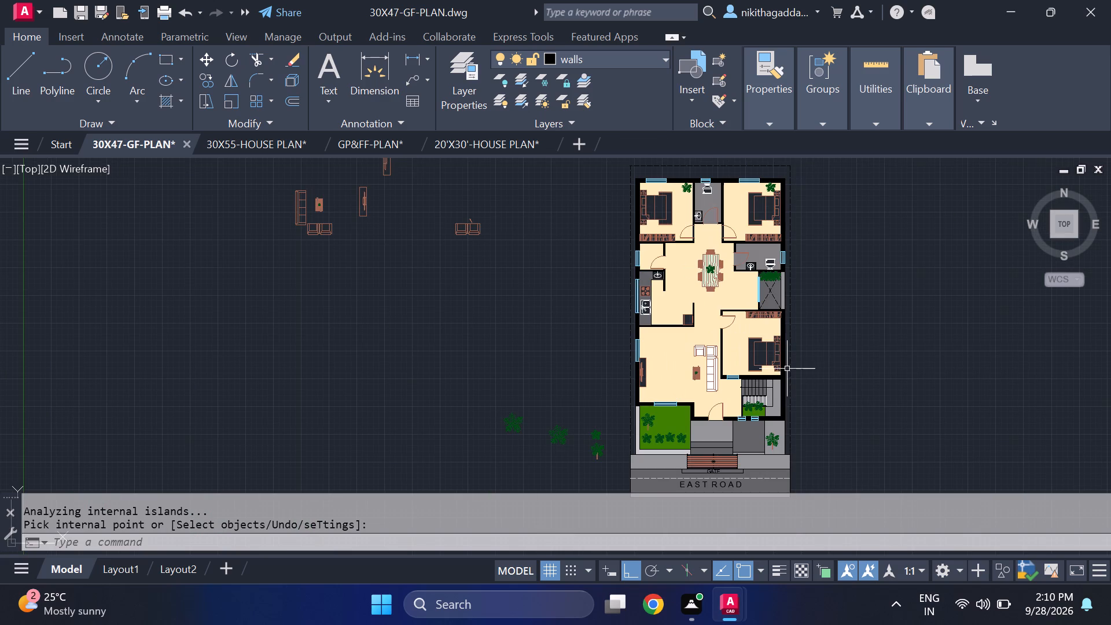
middle_click_drag(787, 368, 738, 415)
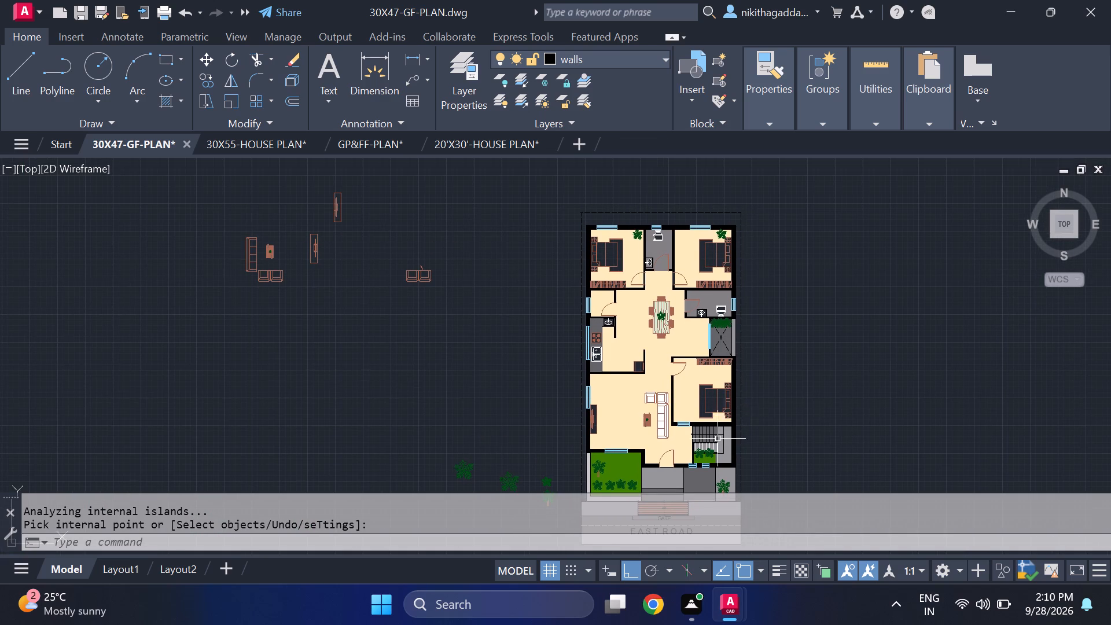
middle_click_drag(716, 439, 680, 384)
scroll(658, 365, "up", 1)
middle_click_drag(667, 355, 636, 417)
scroll(636, 417, "up", 1)
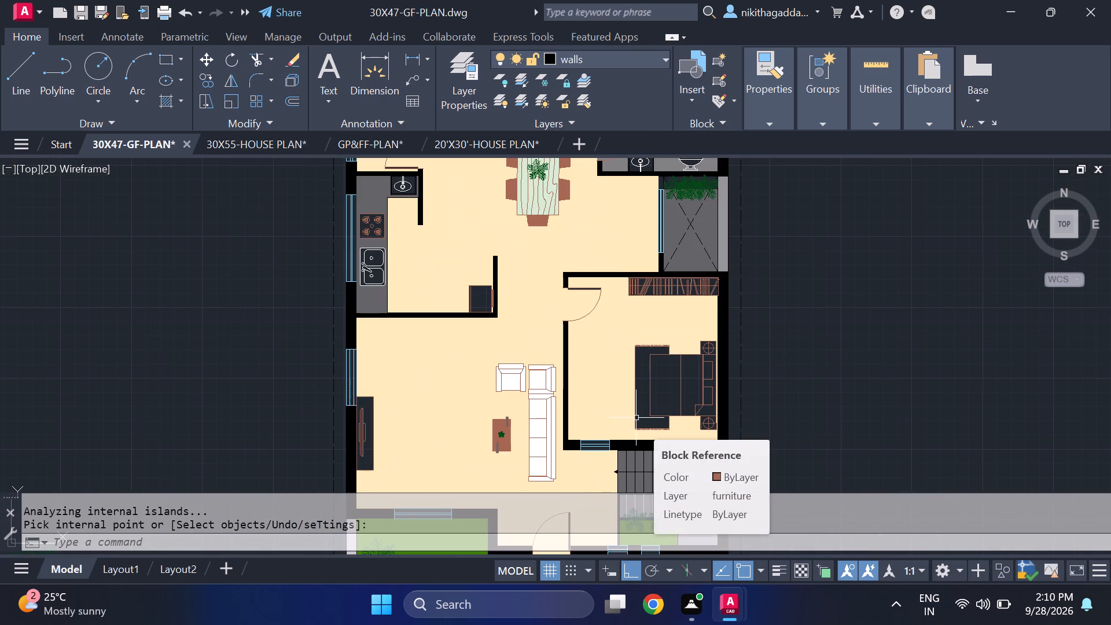
type("hatch")
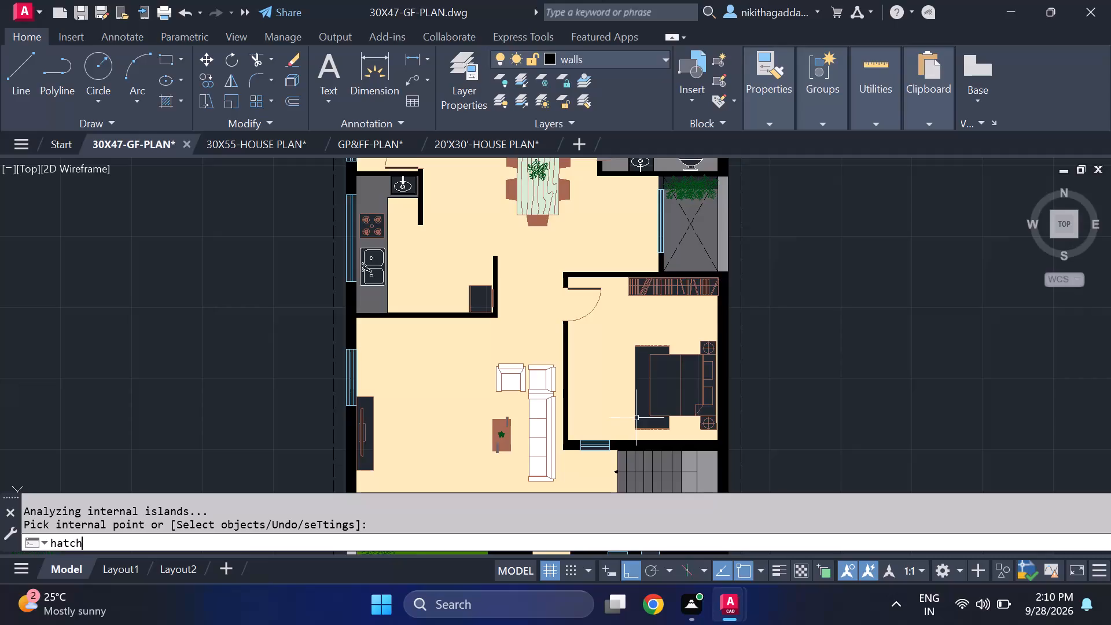
key("Return")
left_click(560, 80)
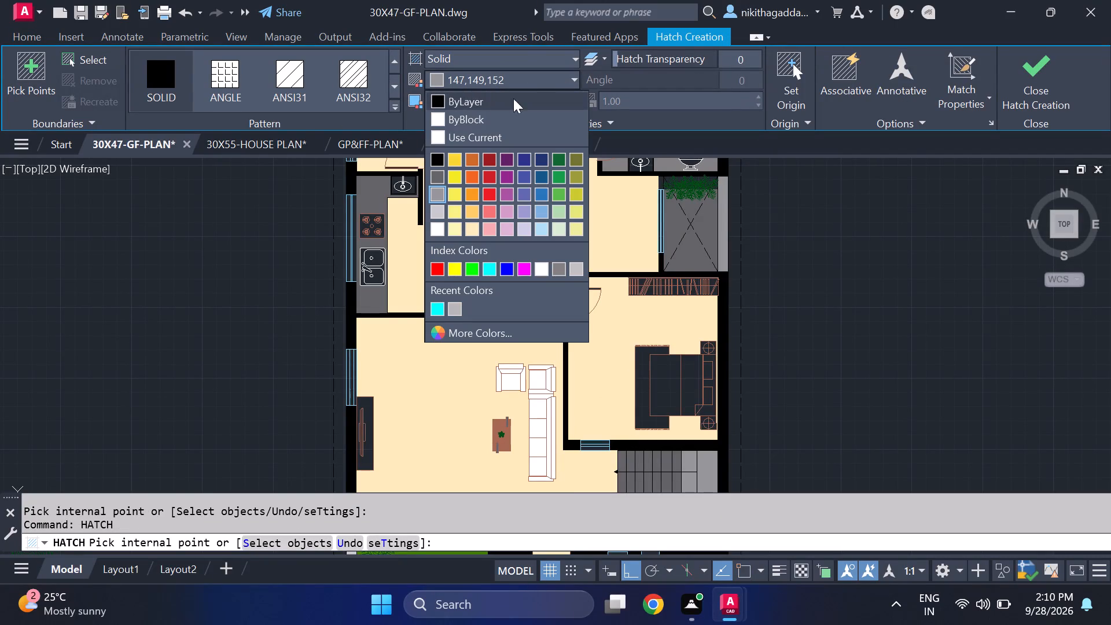
left_click(431, 178)
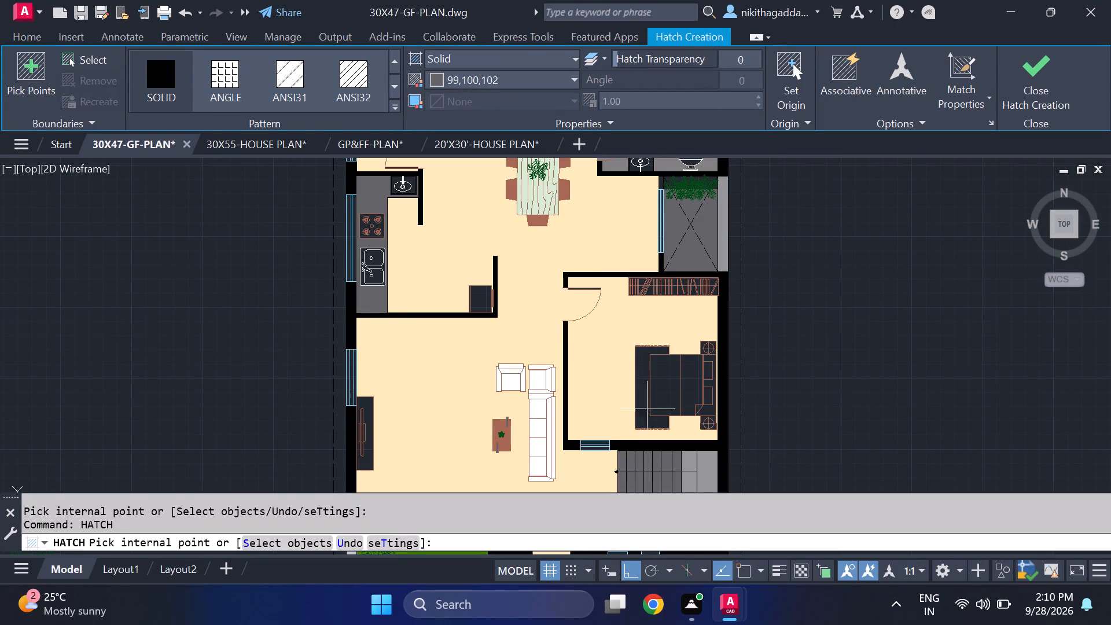
left_click(643, 405)
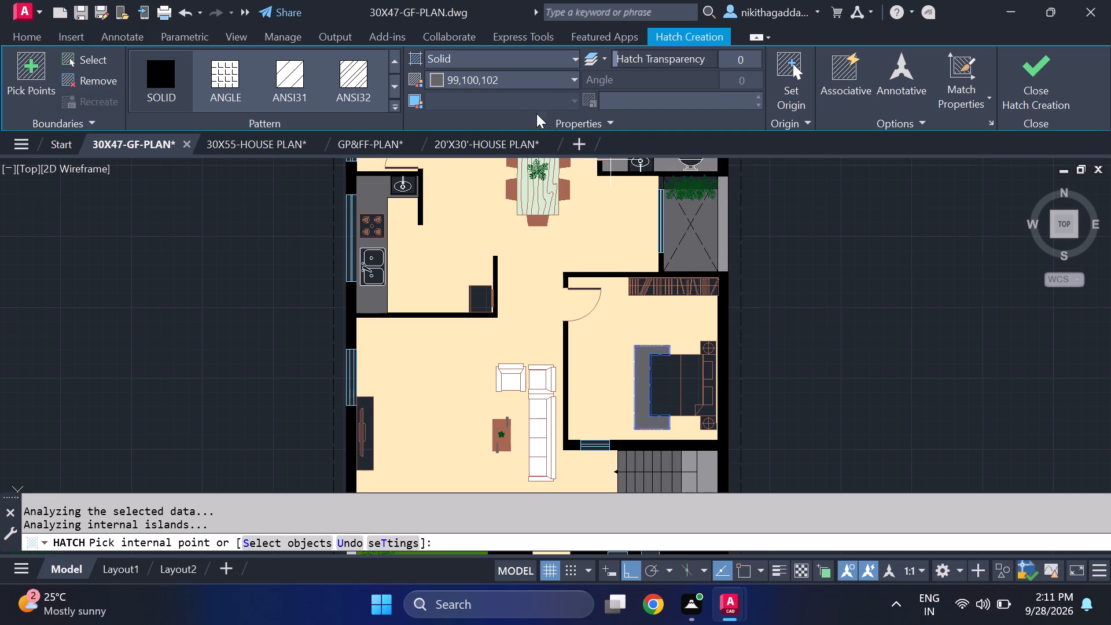
left_click(549, 80)
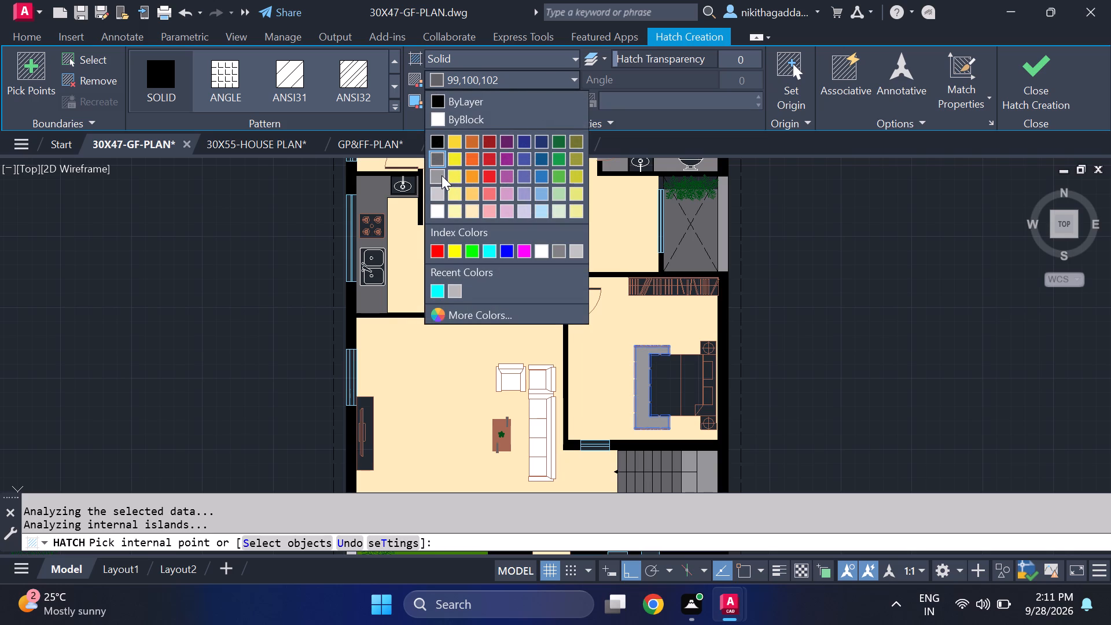
left_click(442, 175)
left_click(1049, 83)
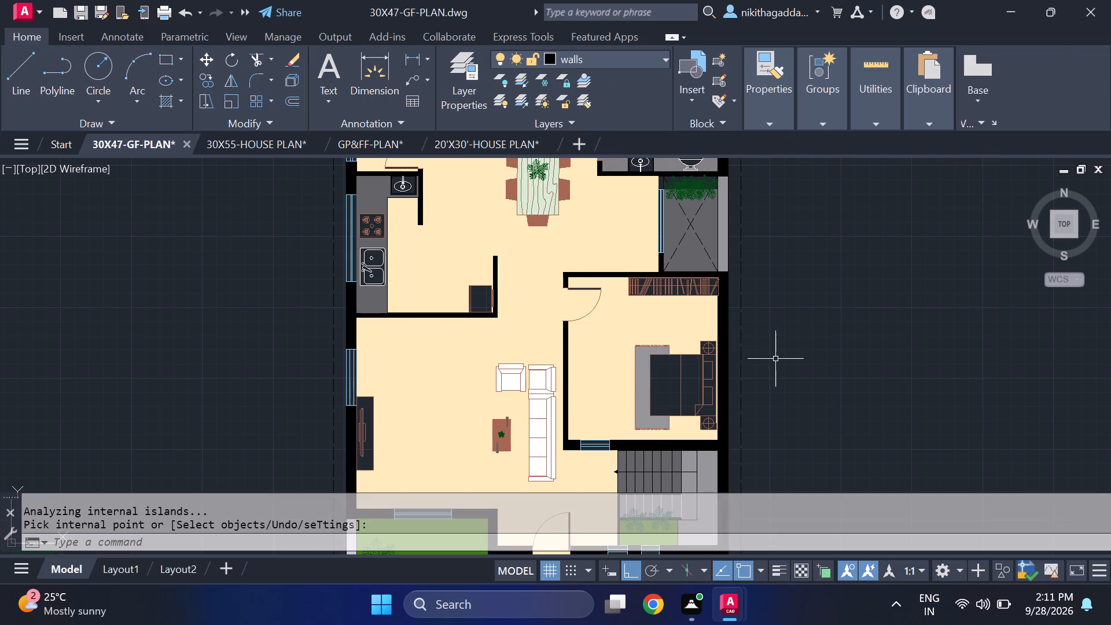
Fill the two main sections of the same bed with a solid white 255,255,255 hatch.
type("hatch")
key("Return")
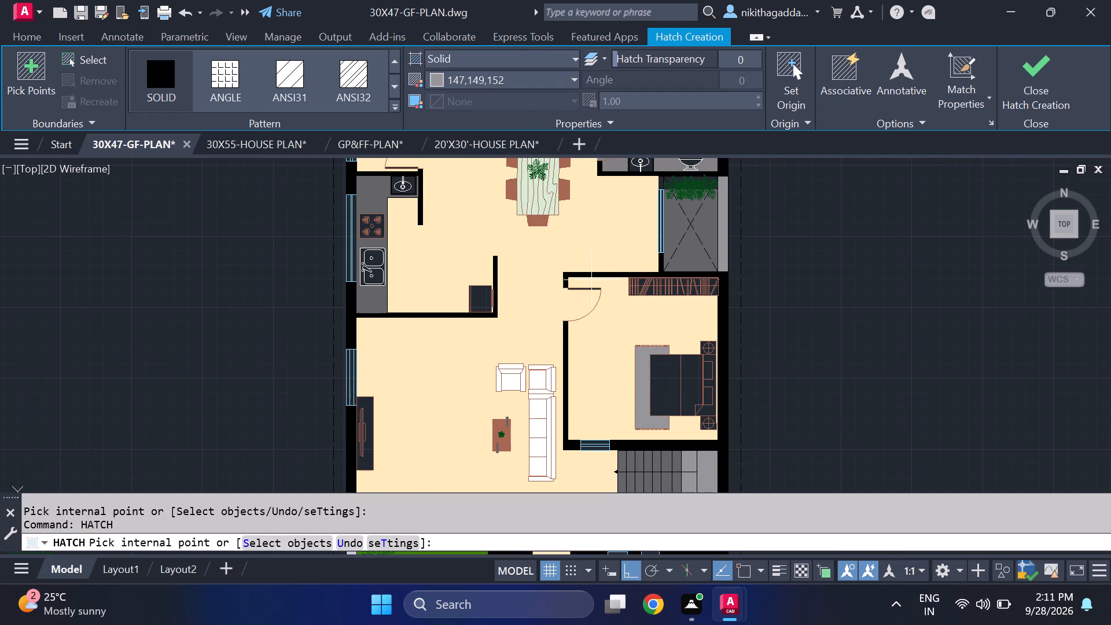
left_click(553, 79)
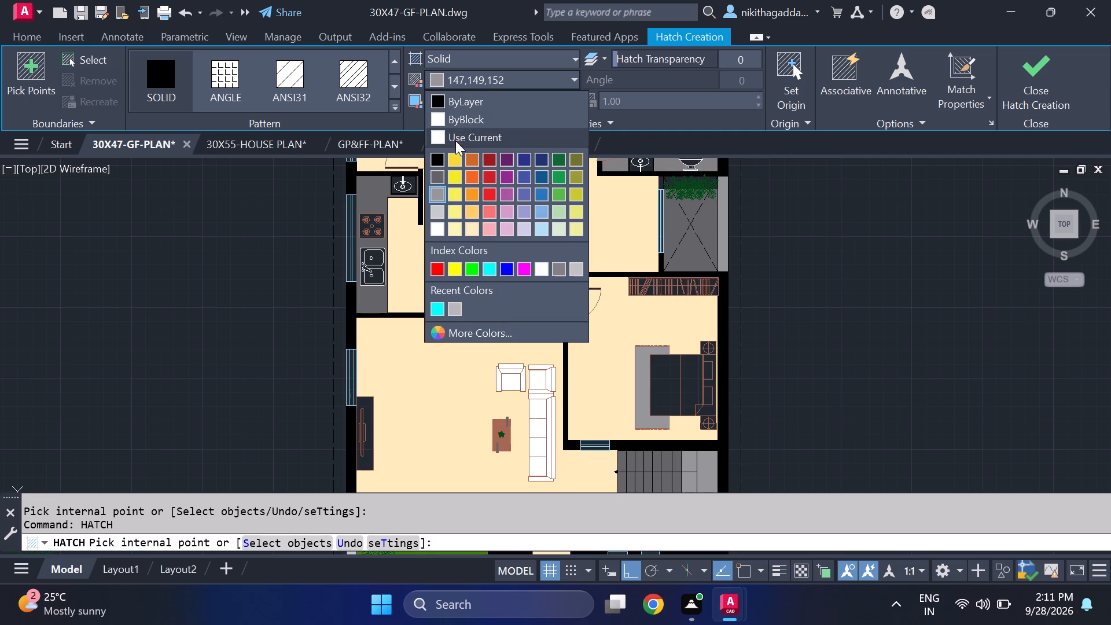
left_click(435, 213)
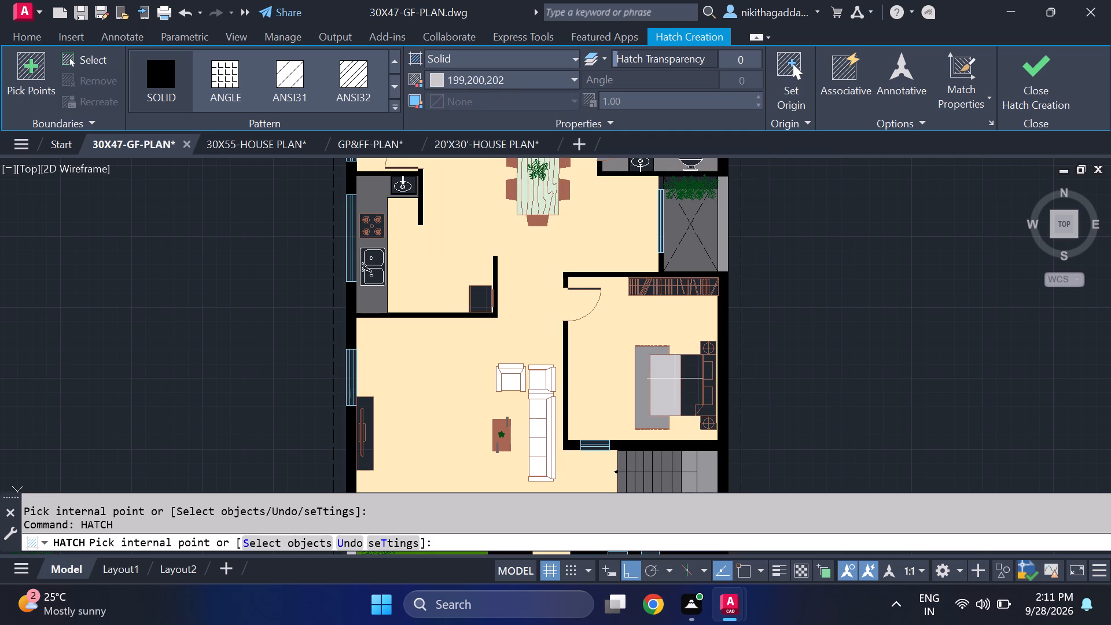
left_click(543, 81)
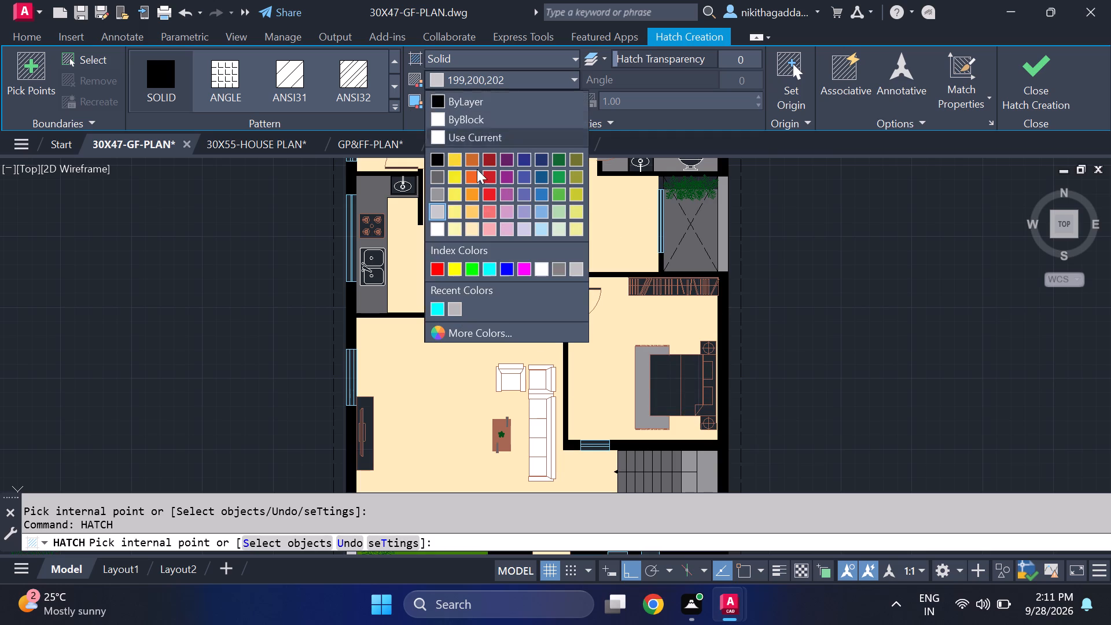
left_click(436, 225)
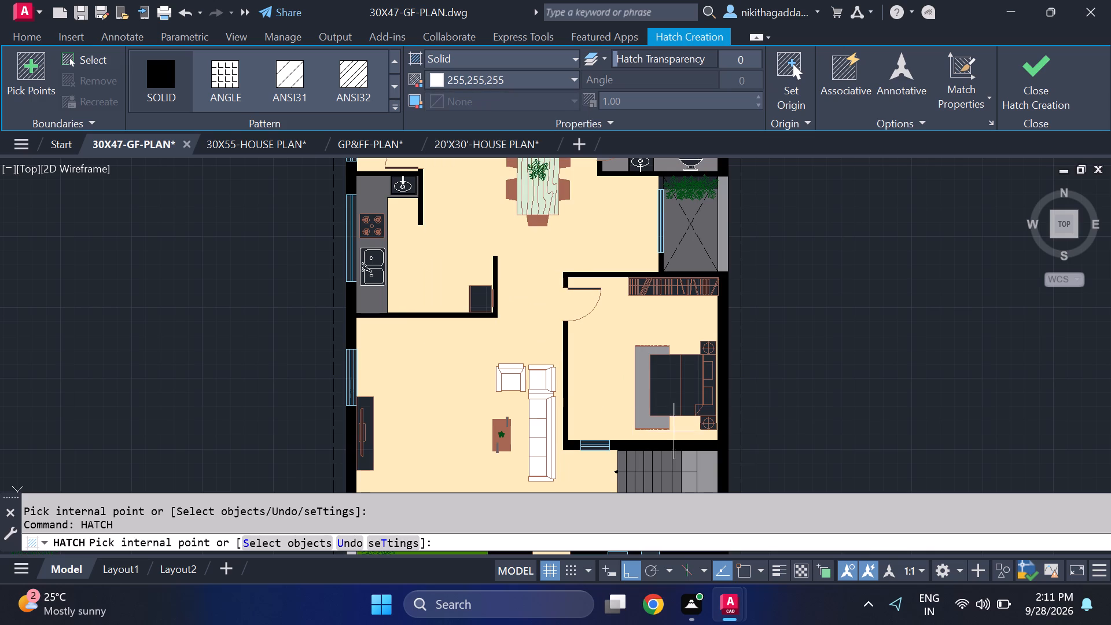
left_click(662, 389)
left_click(690, 383)
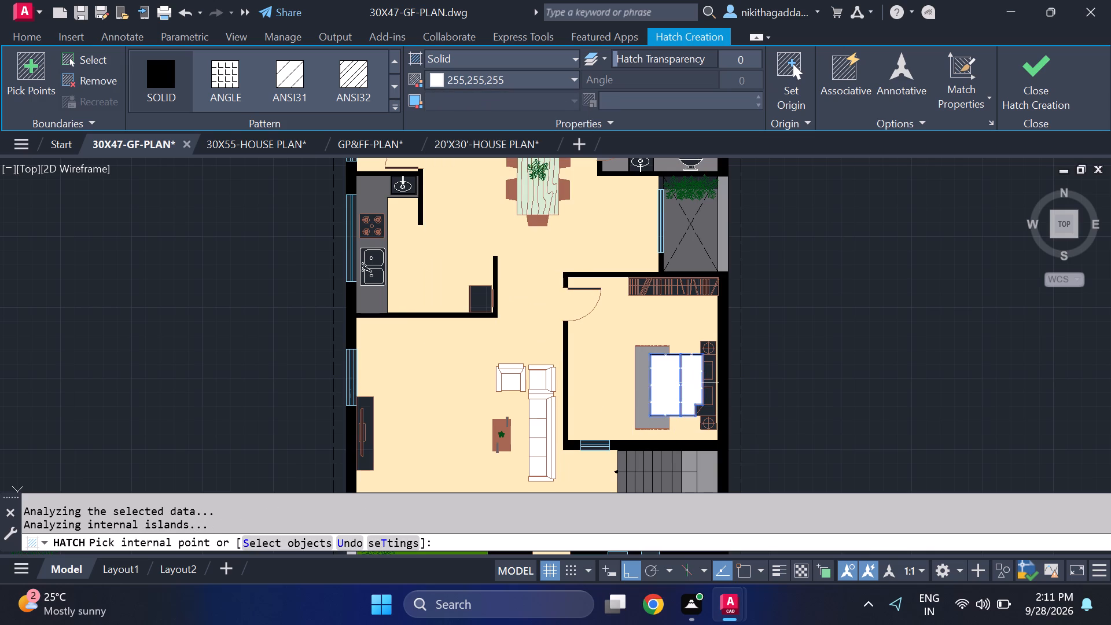
left_click(1050, 83)
Fill both pillows of the bed in the bedroom beside the staircase with a solid hatch in grey 147,149,152.
scroll(719, 414, "up", 1)
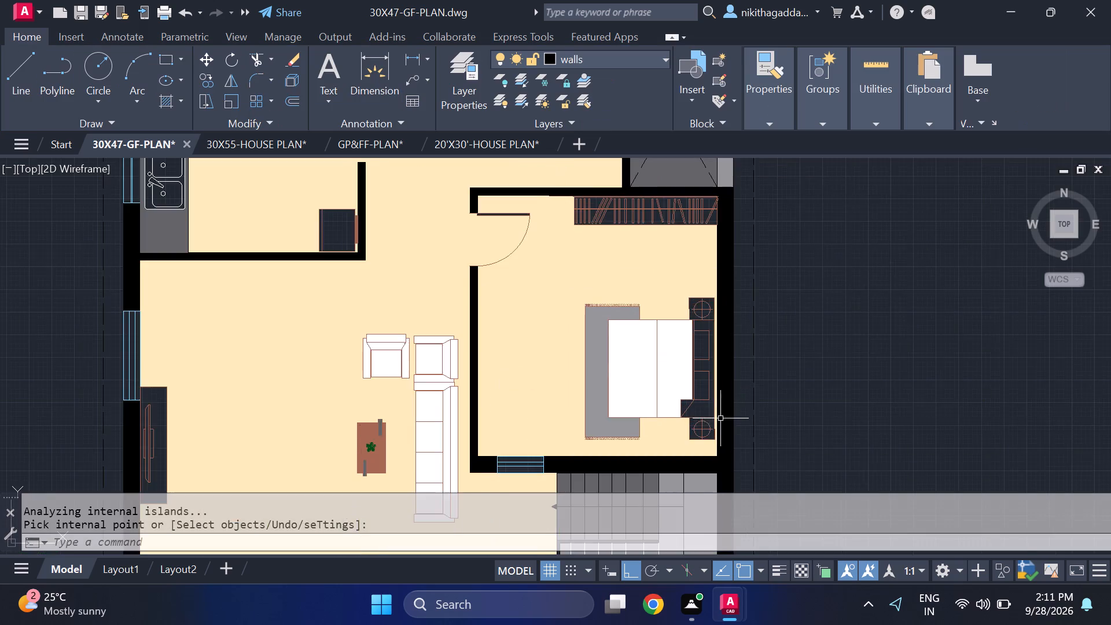
scroll(723, 420, "down", 2)
type("hatch")
key("Return")
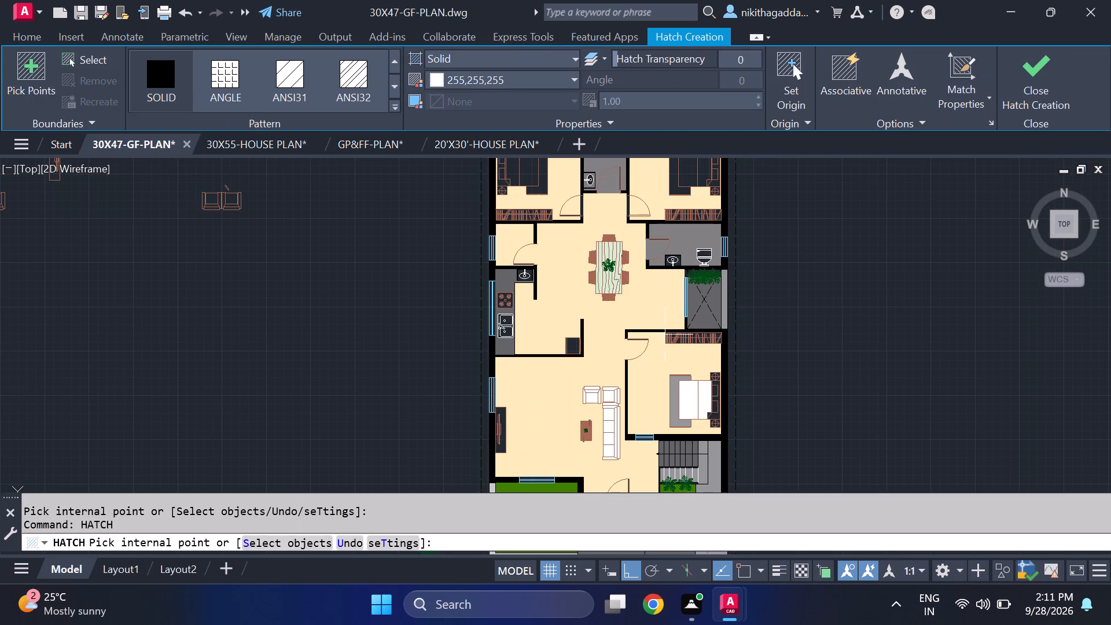
left_click(572, 77)
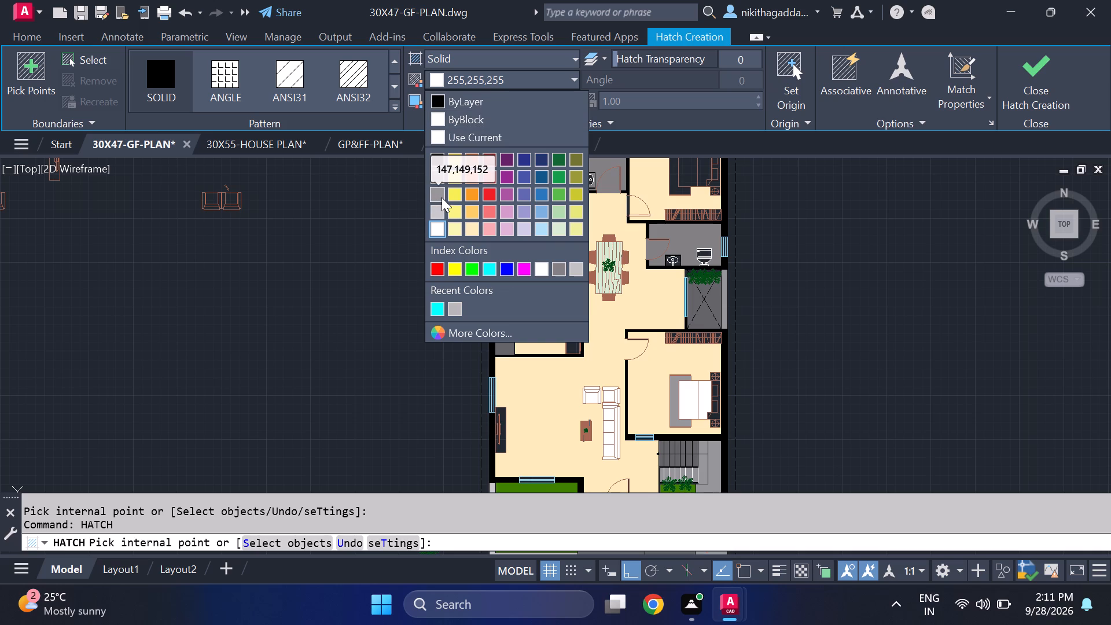
left_click(442, 197)
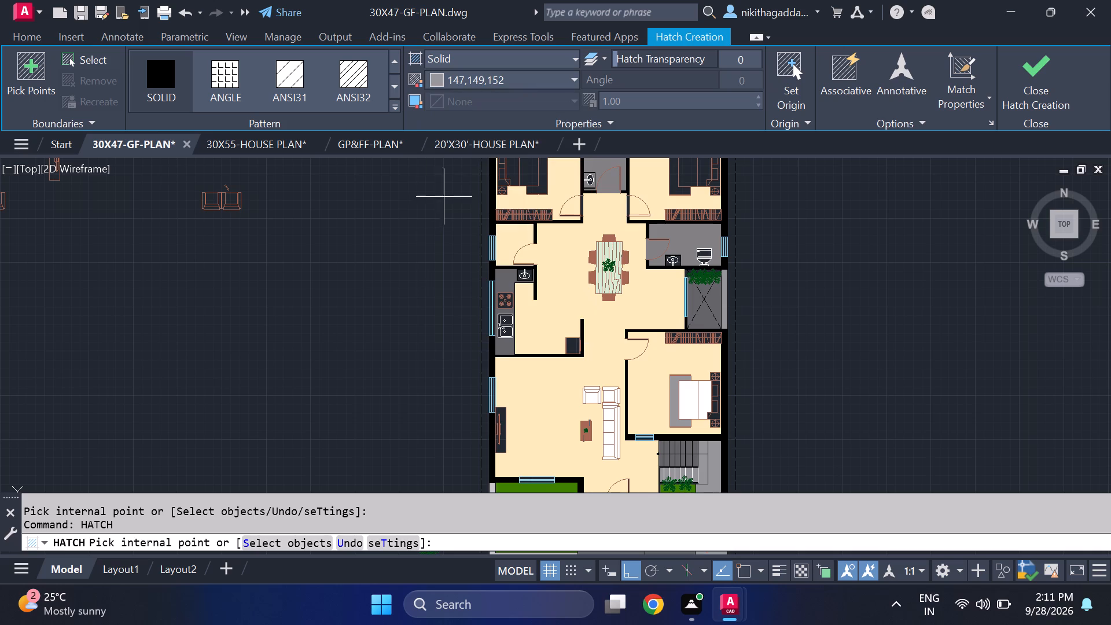
scroll(704, 394, "up", 2)
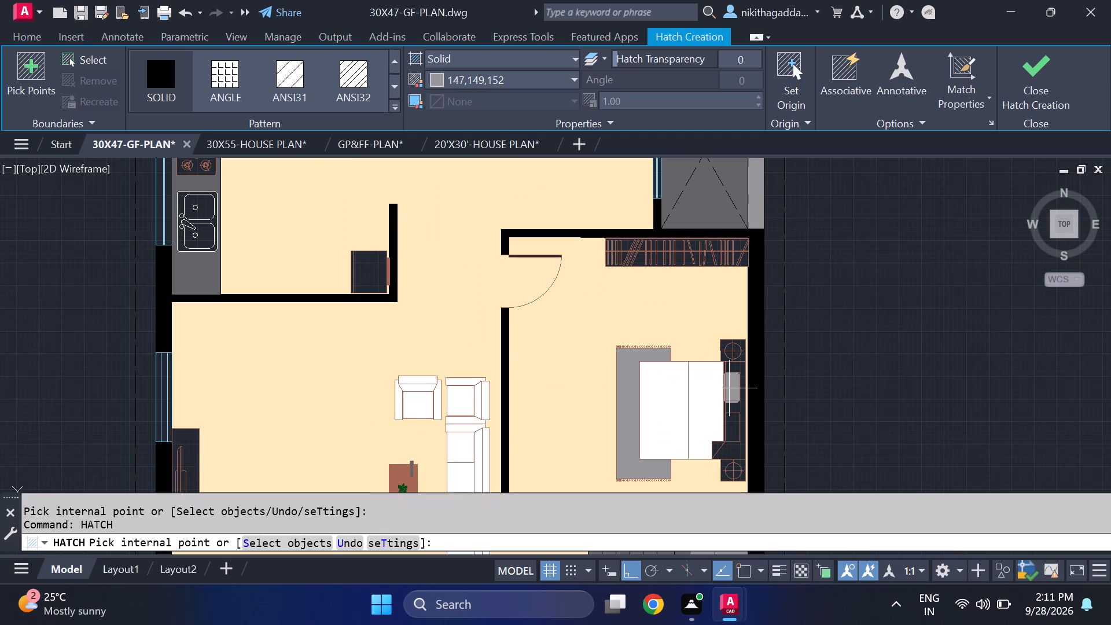
left_click(731, 388)
left_click(735, 420)
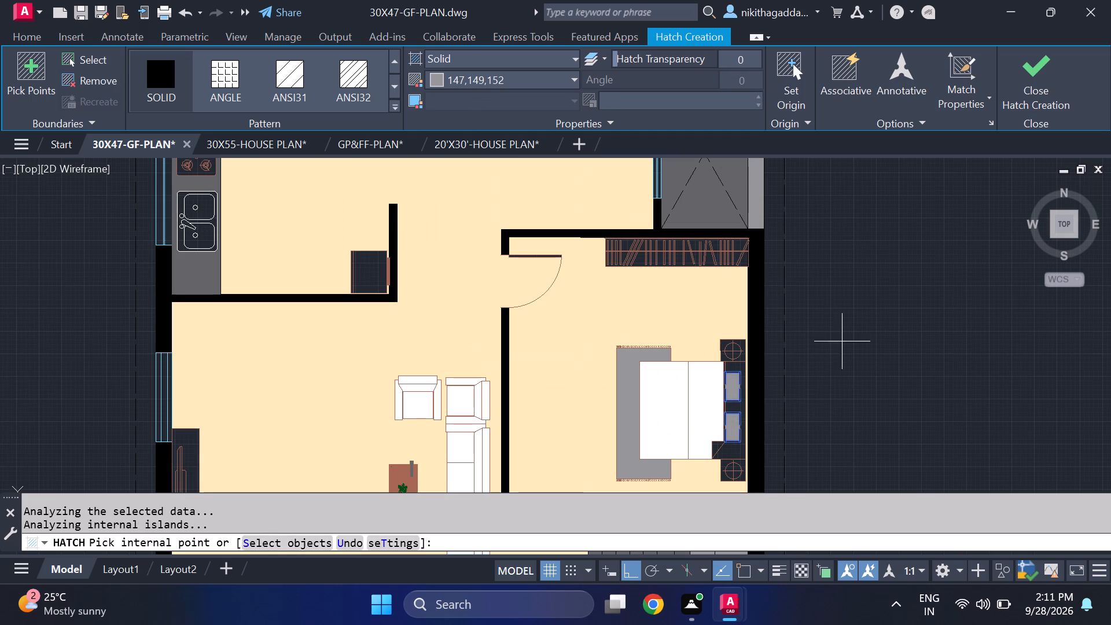
left_click(1046, 86)
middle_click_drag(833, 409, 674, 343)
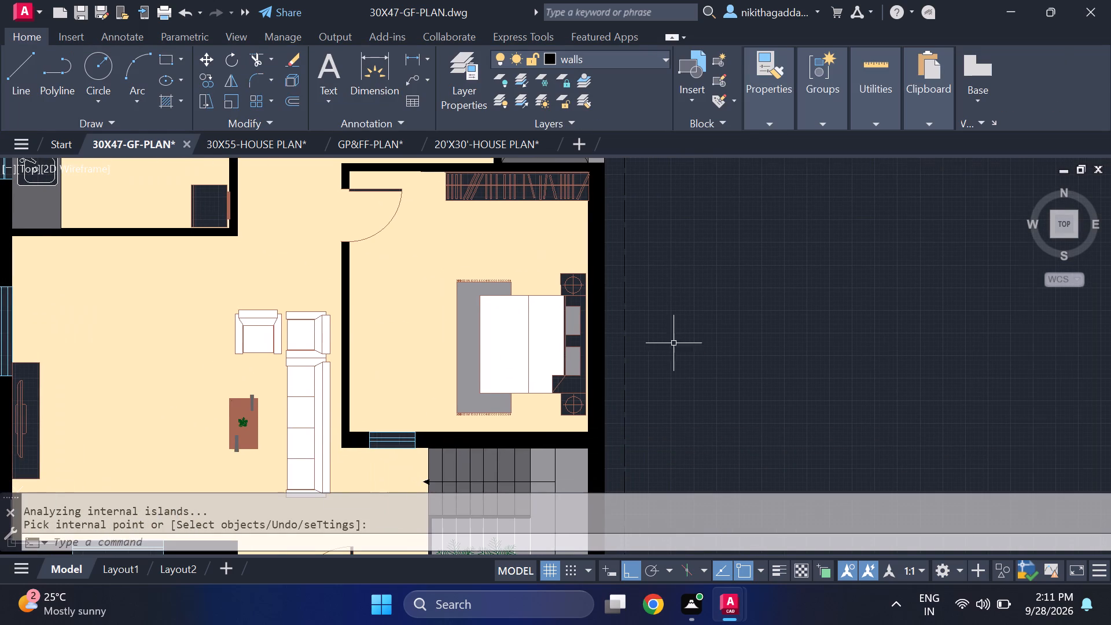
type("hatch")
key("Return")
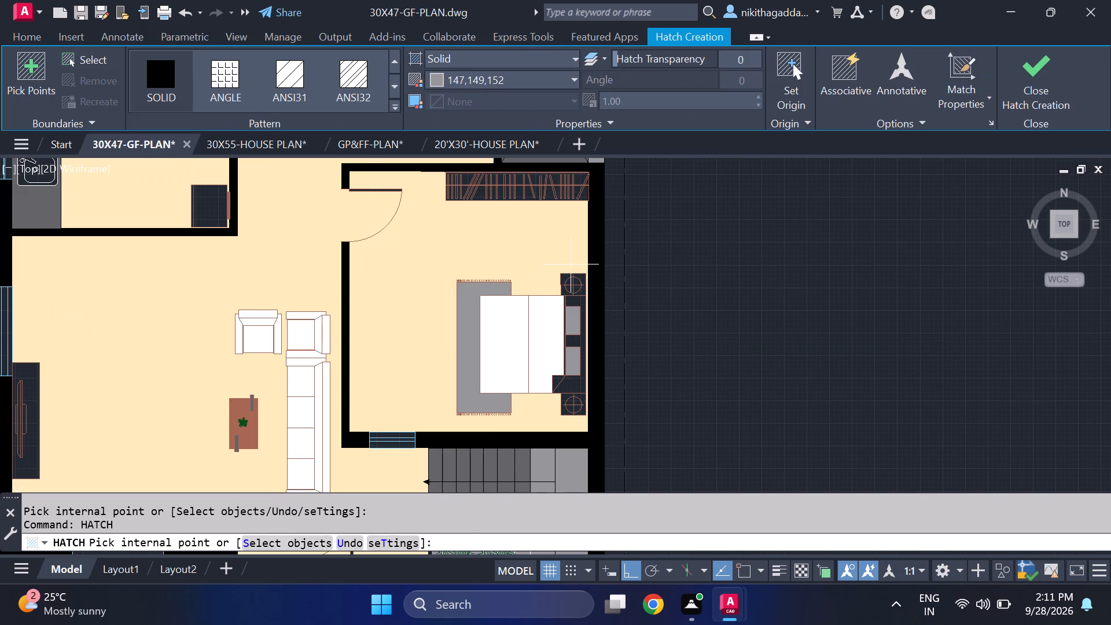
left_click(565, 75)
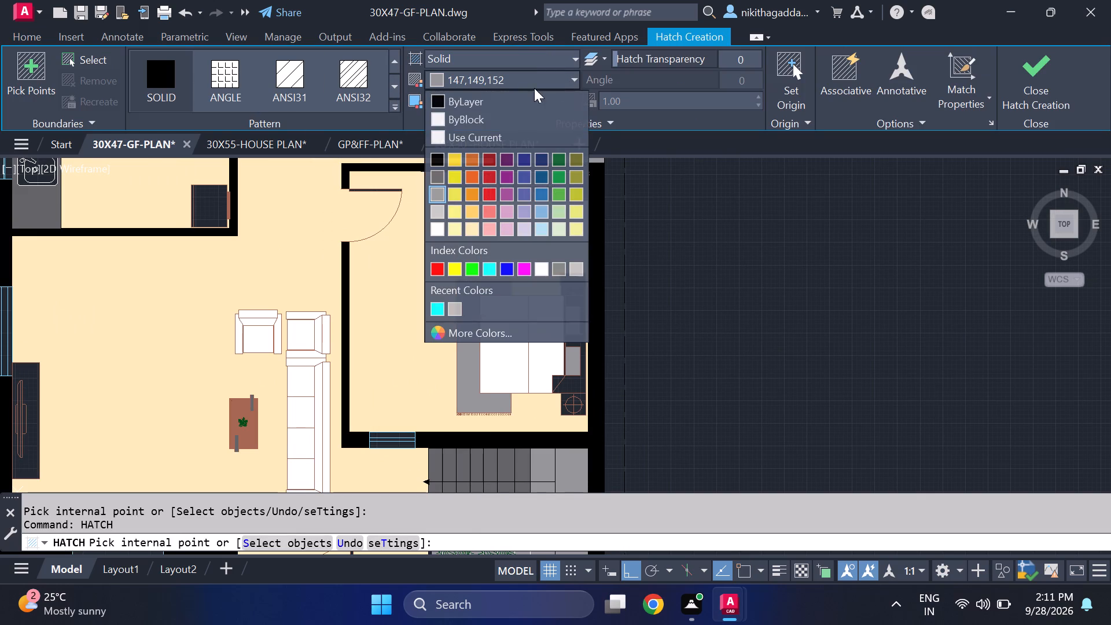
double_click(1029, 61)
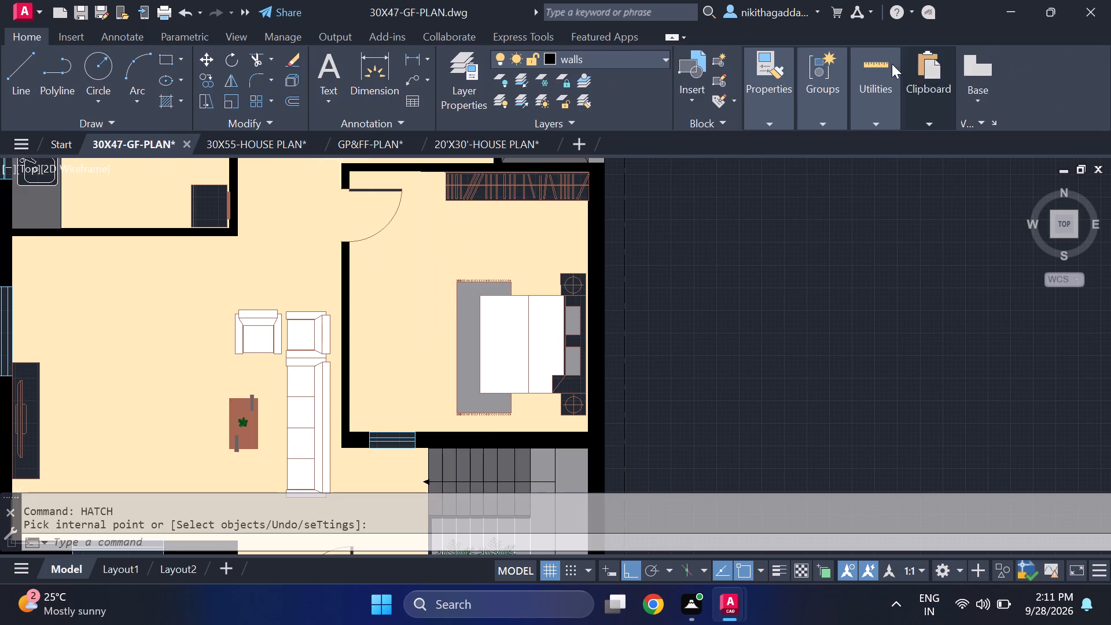
Make the furniture layer current and fill the bed's headboard area and wardrobe-side bedside table with a solid ByLayer hatch.
left_click(664, 58)
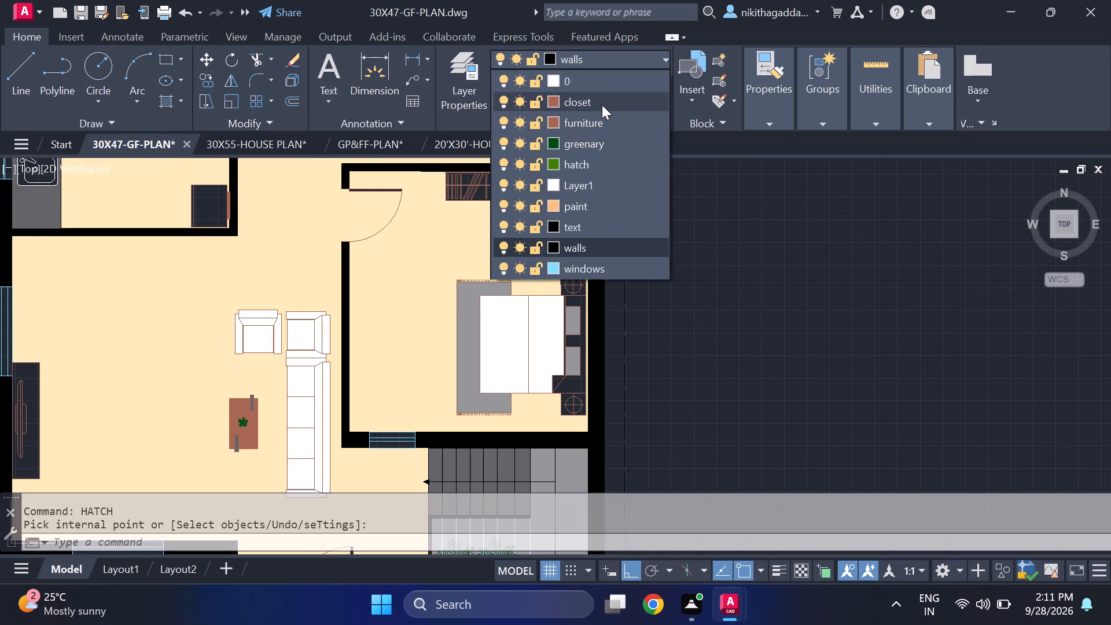
left_click(601, 123)
type("hatch")
key("Return")
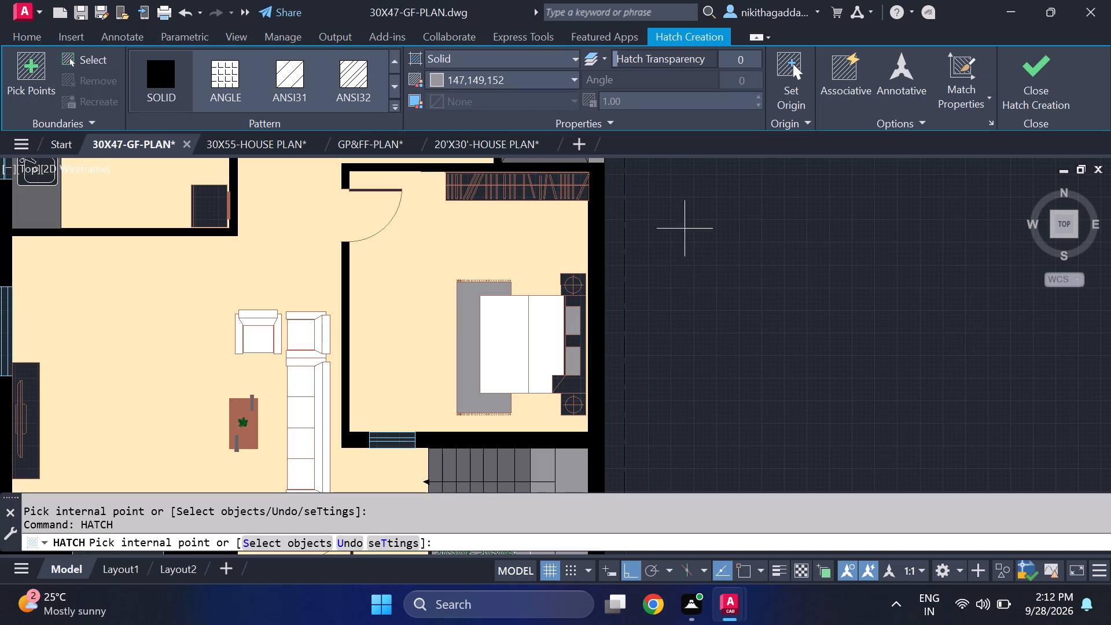
left_click(569, 72)
left_click(520, 102)
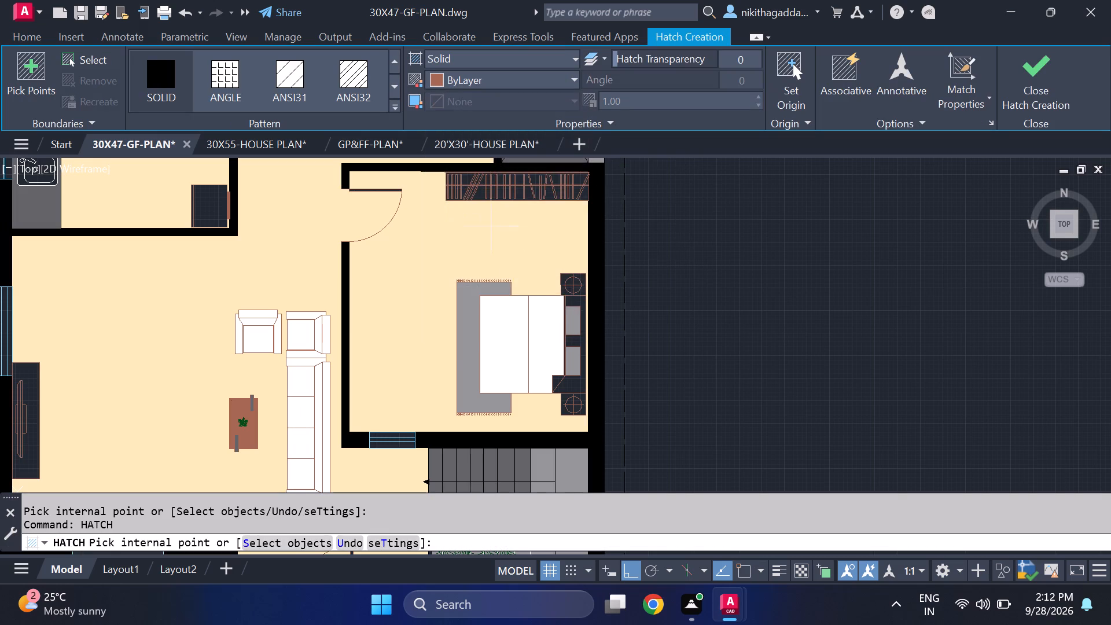
left_click(575, 302)
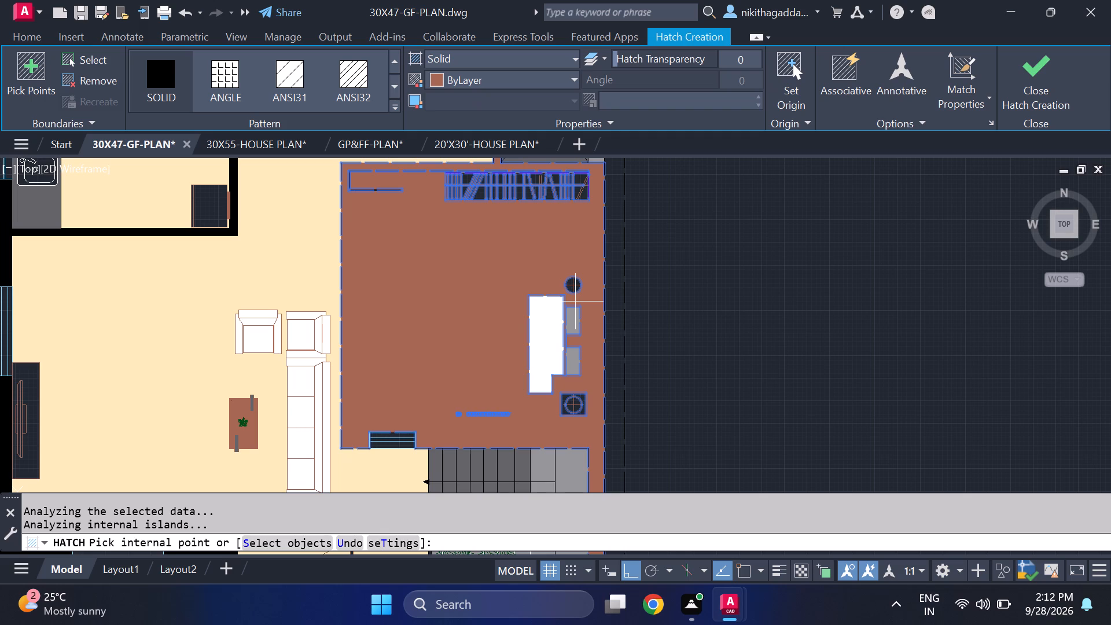
key("ctrl+z")
key("ctrl+z")
key("ctrl+z")
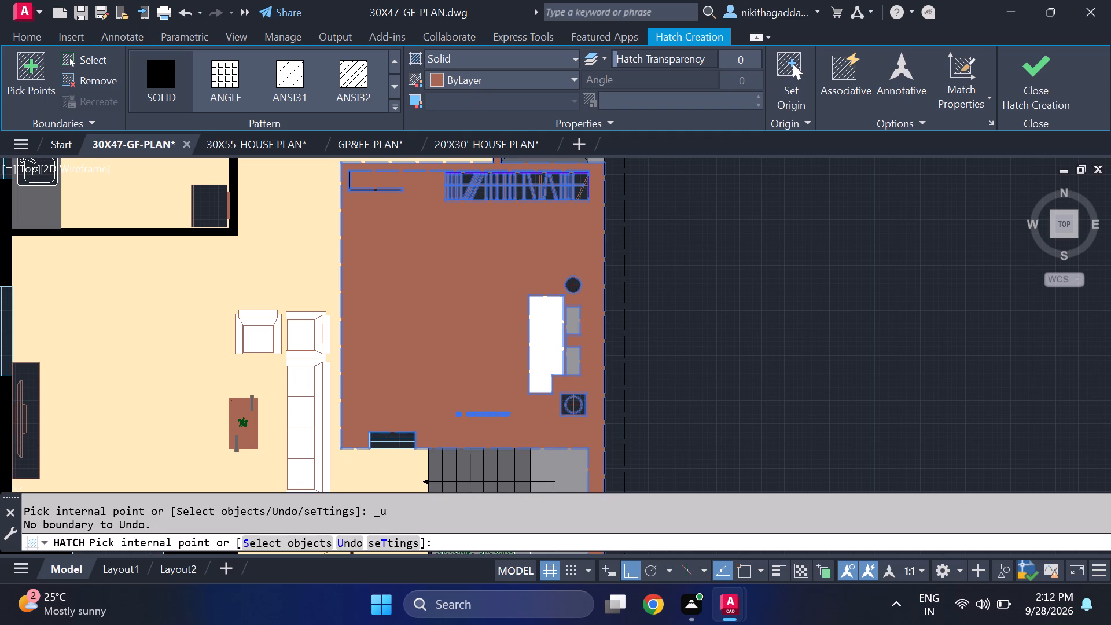
key("Escape")
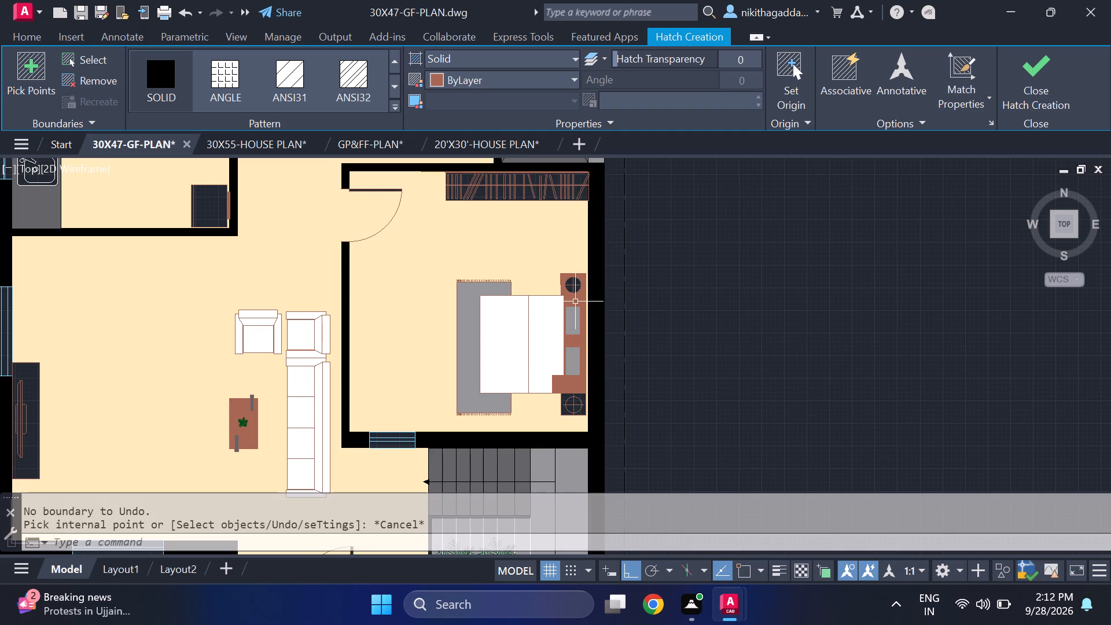
Fill the bedside table on the staircase side of the same bed with a solid ByLayer hatch, leaving out the lamp circle.
scroll(731, 356, "down", 1)
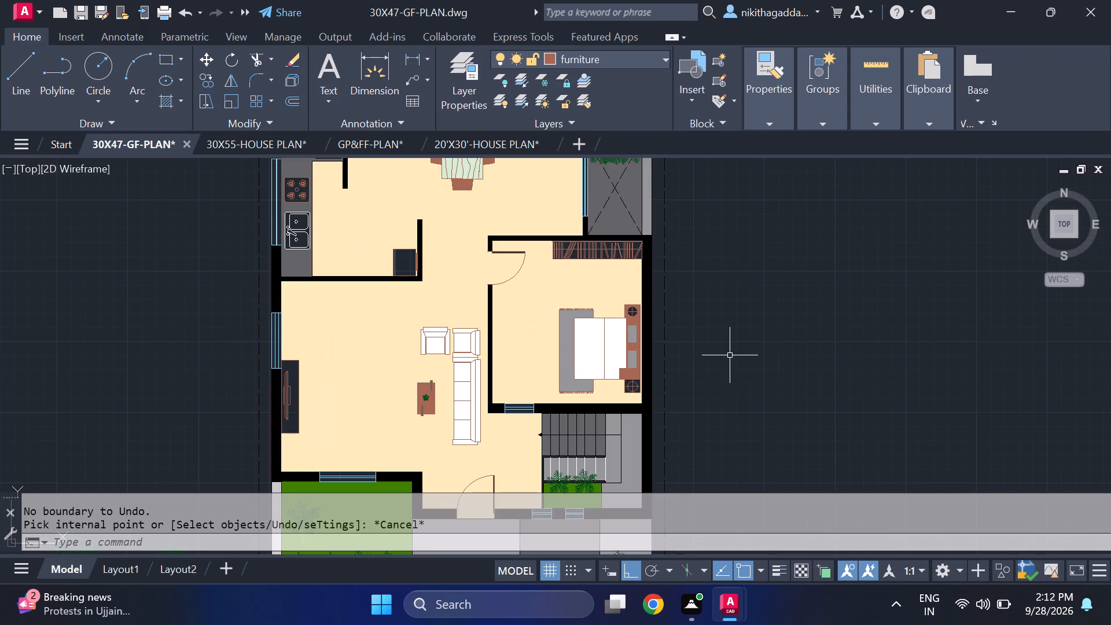
middle_click_drag(726, 353, 678, 398)
scroll(595, 409, "up", 1)
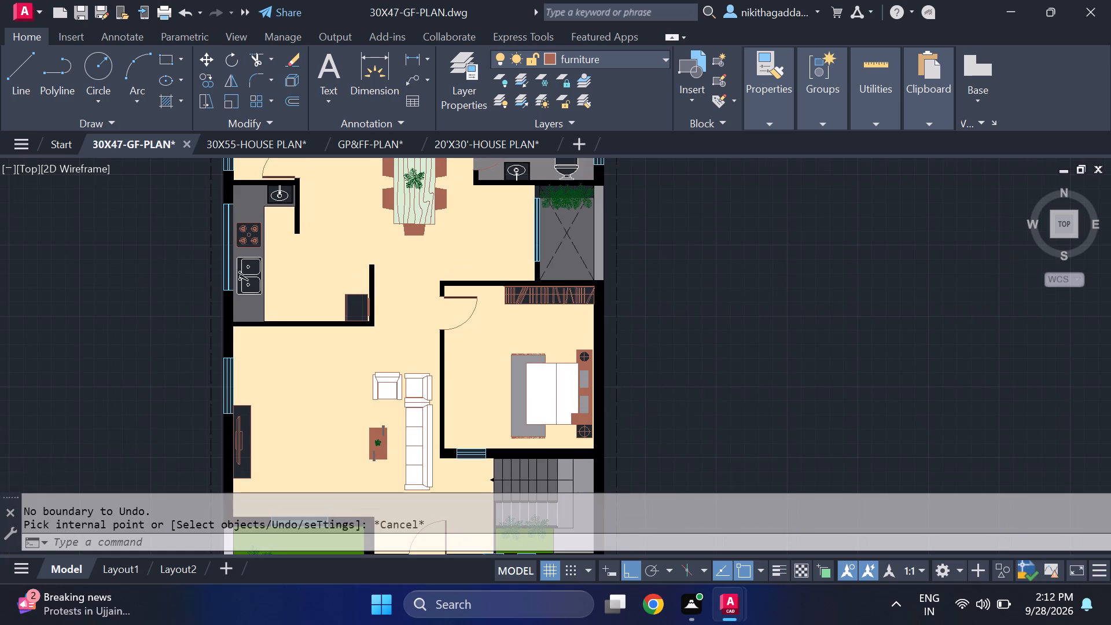
scroll(668, 421, "down", 2)
middle_click_drag(671, 431, 643, 370)
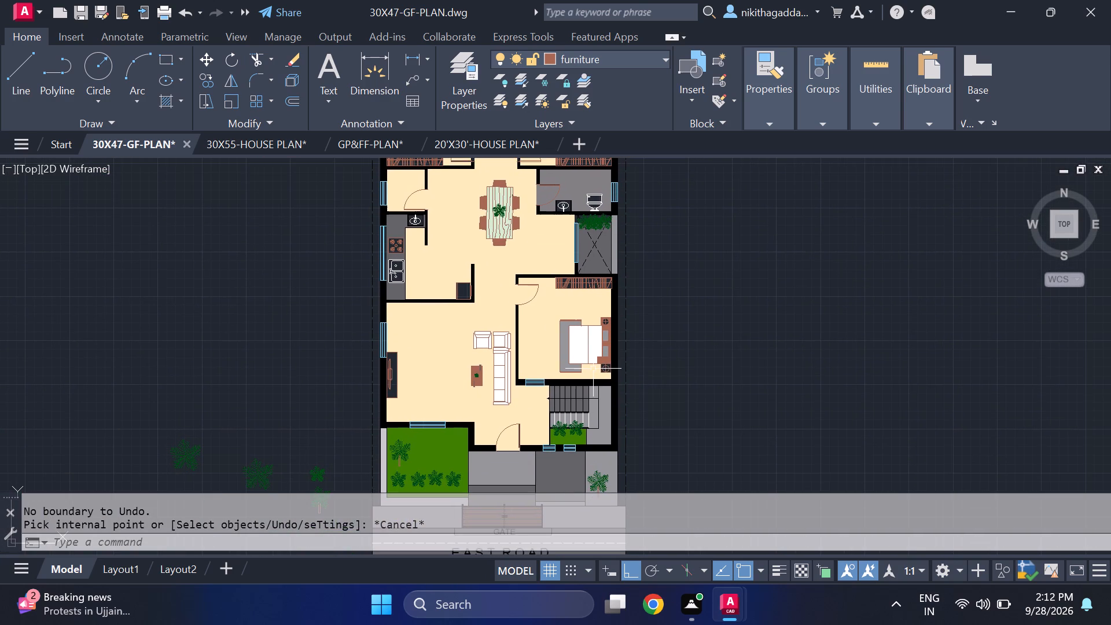
scroll(586, 368, "up", 3)
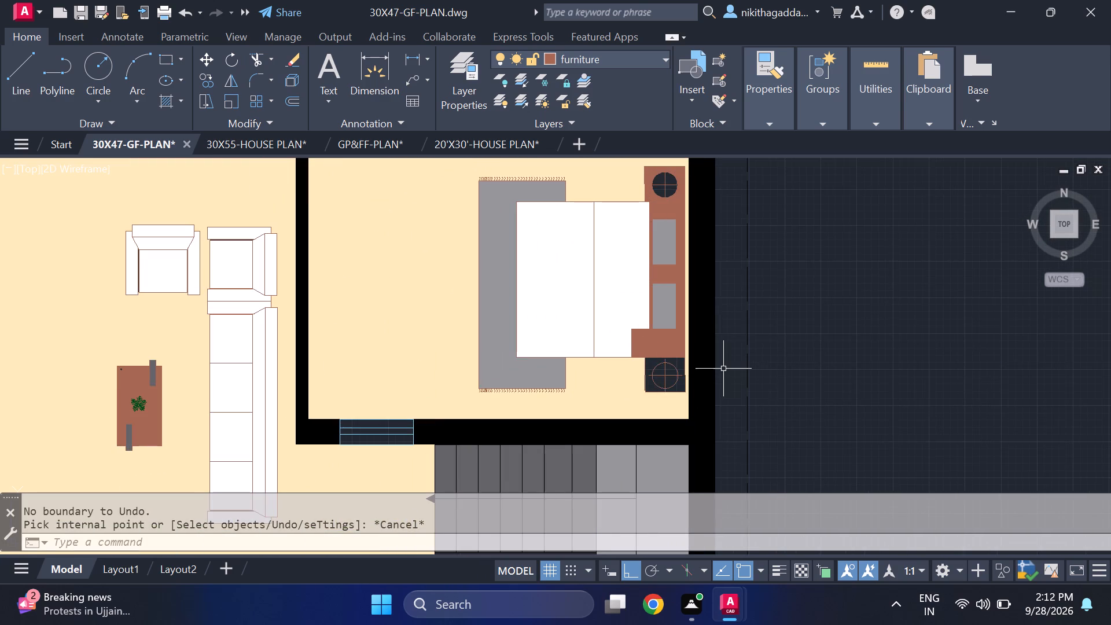
scroll(724, 369, "up", 1)
type("hatch")
key("Return")
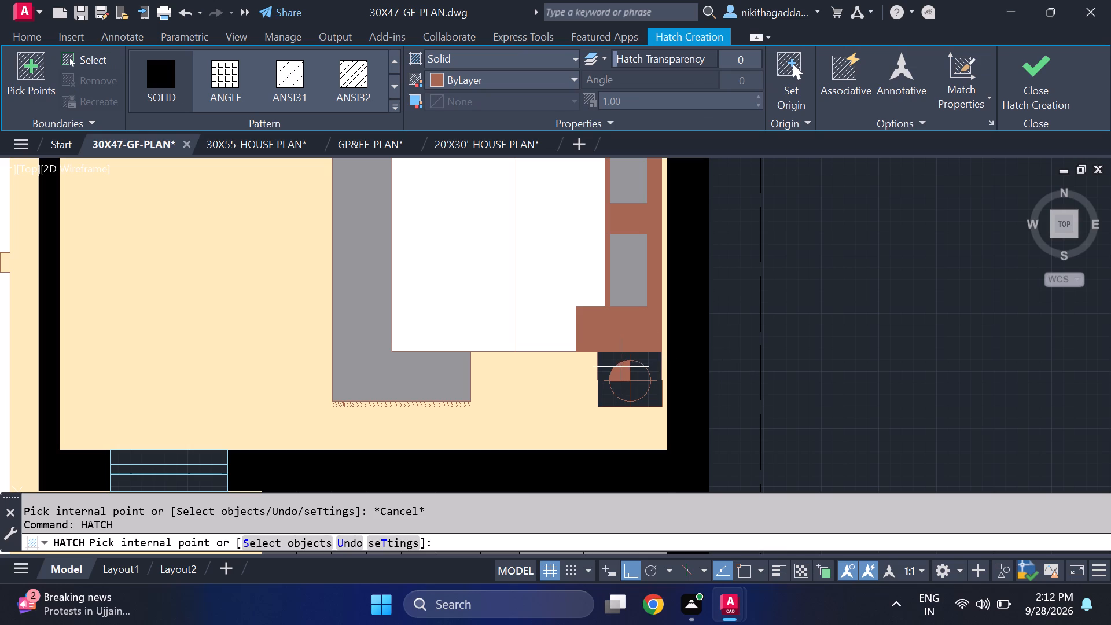
scroll(622, 367, "down", 3)
scroll(615, 363, "up", 4)
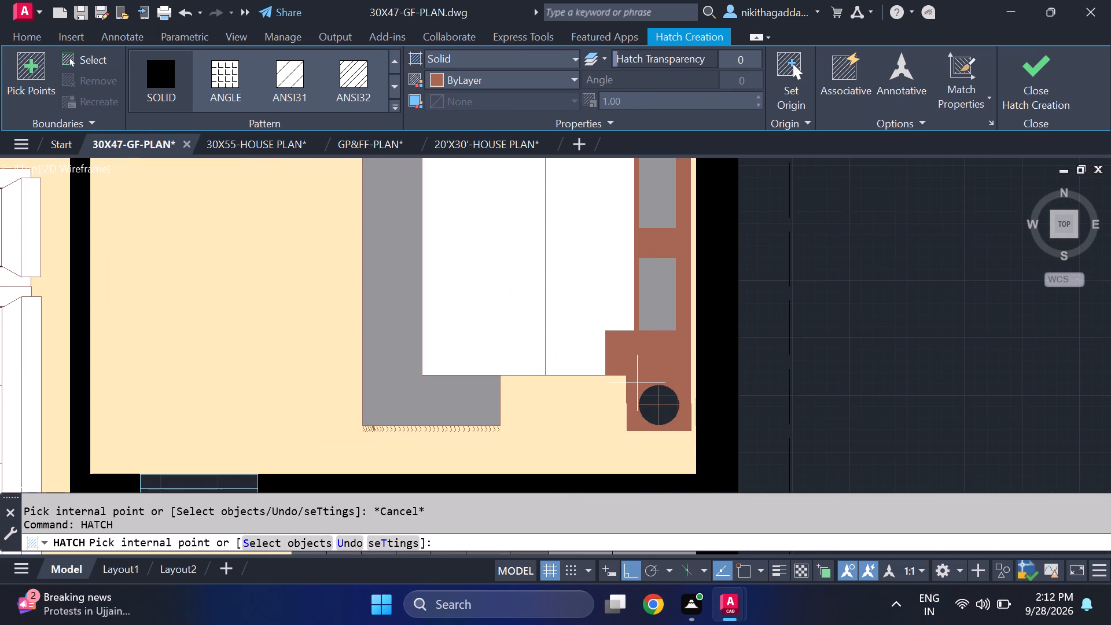
left_click(637, 383)
left_click(1044, 78)
Fill both halves of the wardrobe in the same bedroom with a solid ByLayer hatch on the furniture layer.
scroll(803, 332, "down", 3)
middle_click_drag(831, 303, 815, 382)
middle_click_drag(778, 323, 768, 363)
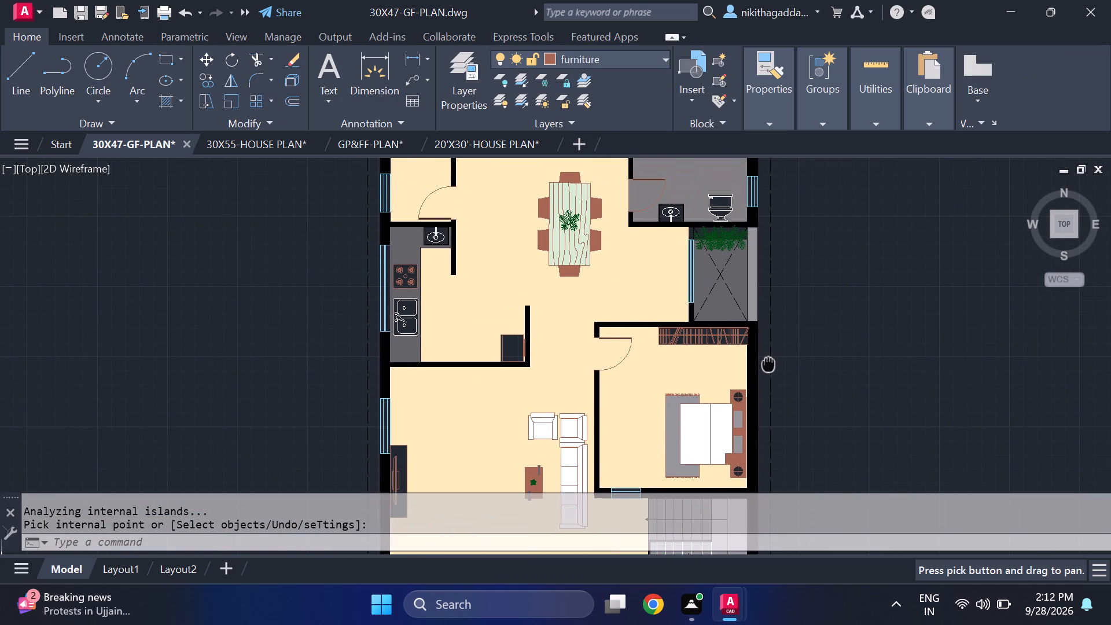
scroll(725, 353, "up", 3)
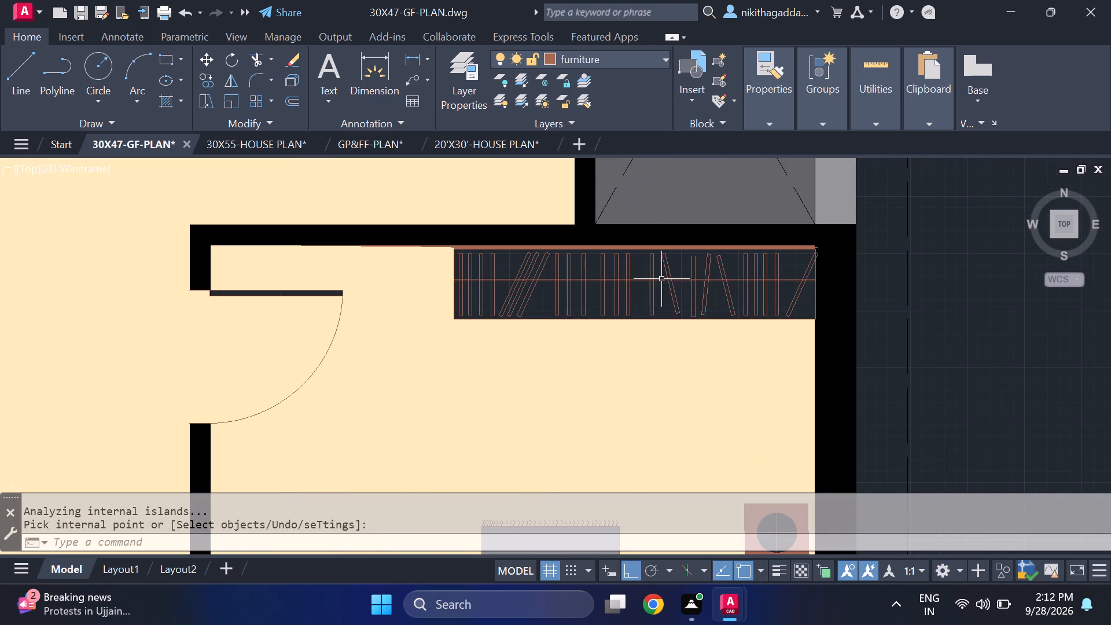
left_click(661, 278)
key("Escape")
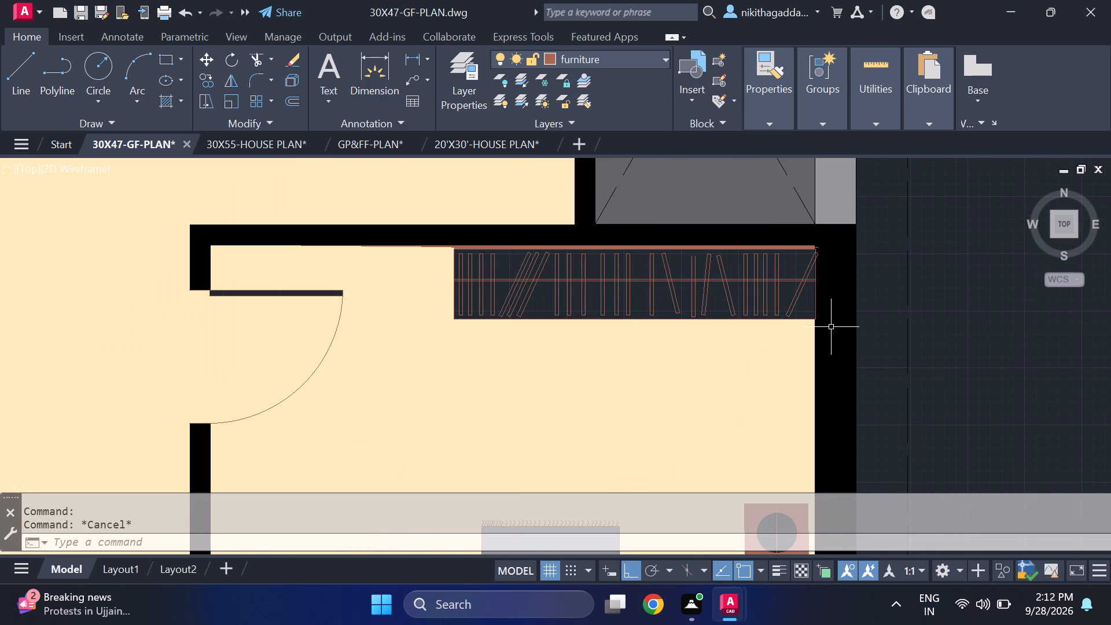
type("hatch")
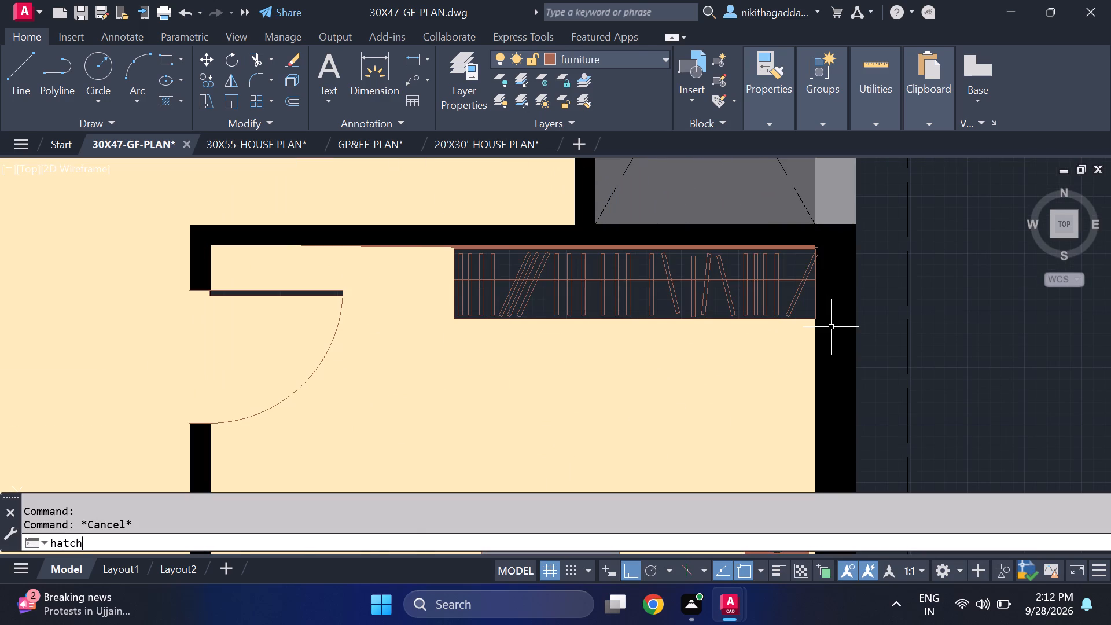
key("Return")
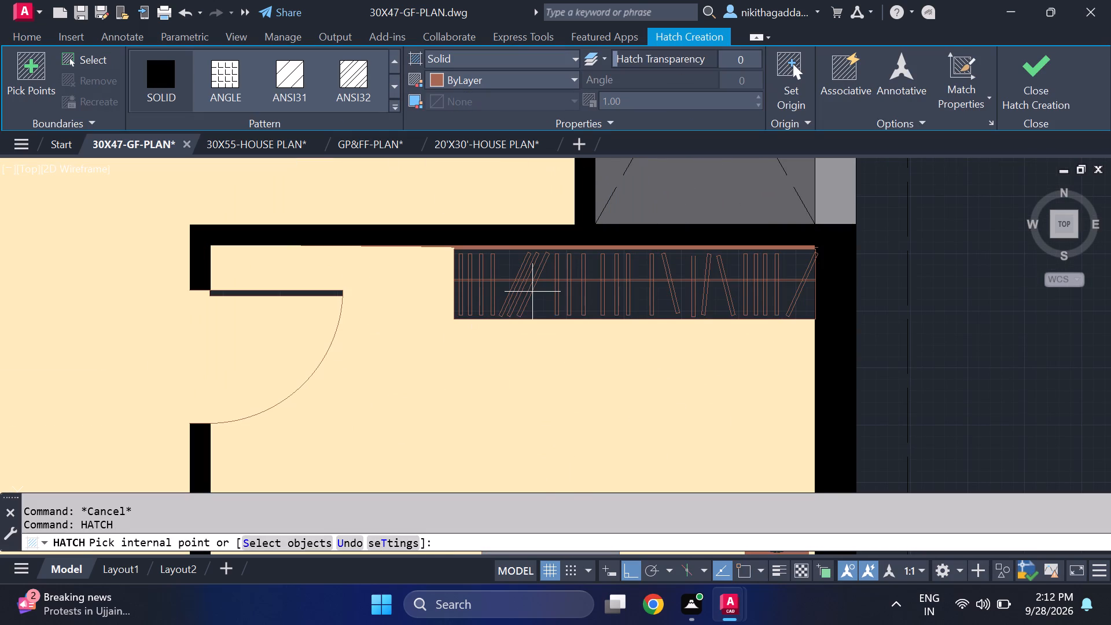
left_click(539, 294)
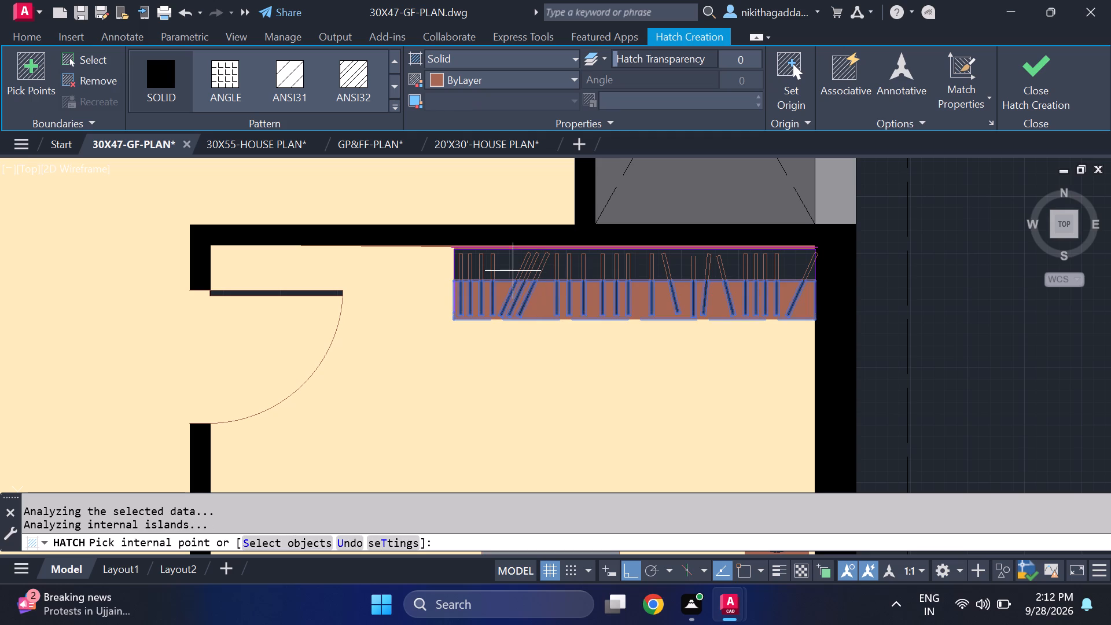
left_click(510, 268)
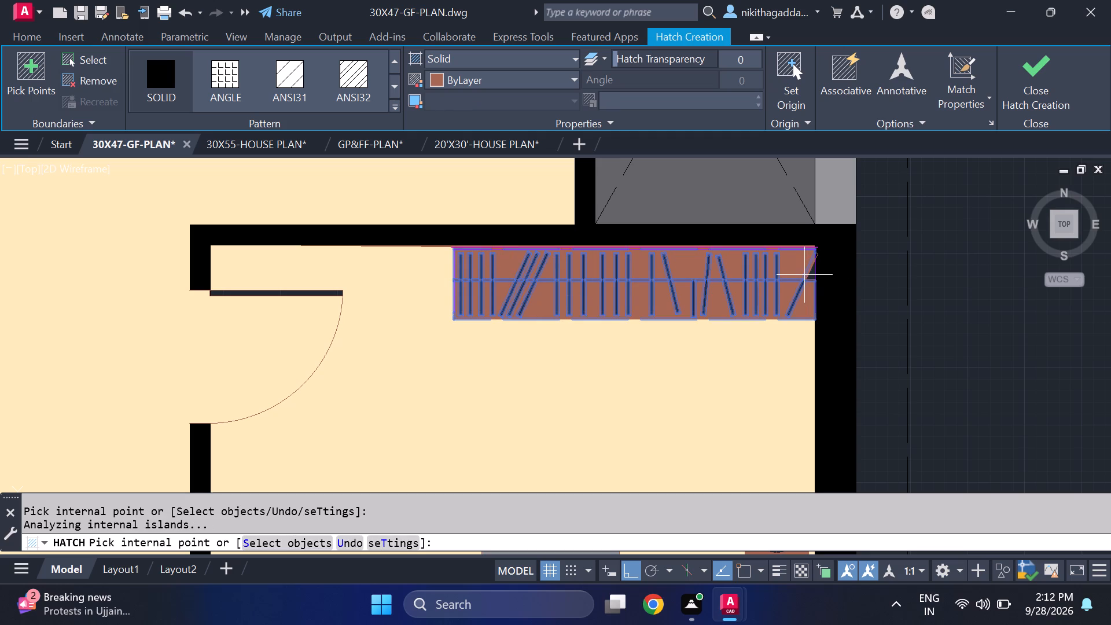
left_click(813, 277)
left_click(1032, 92)
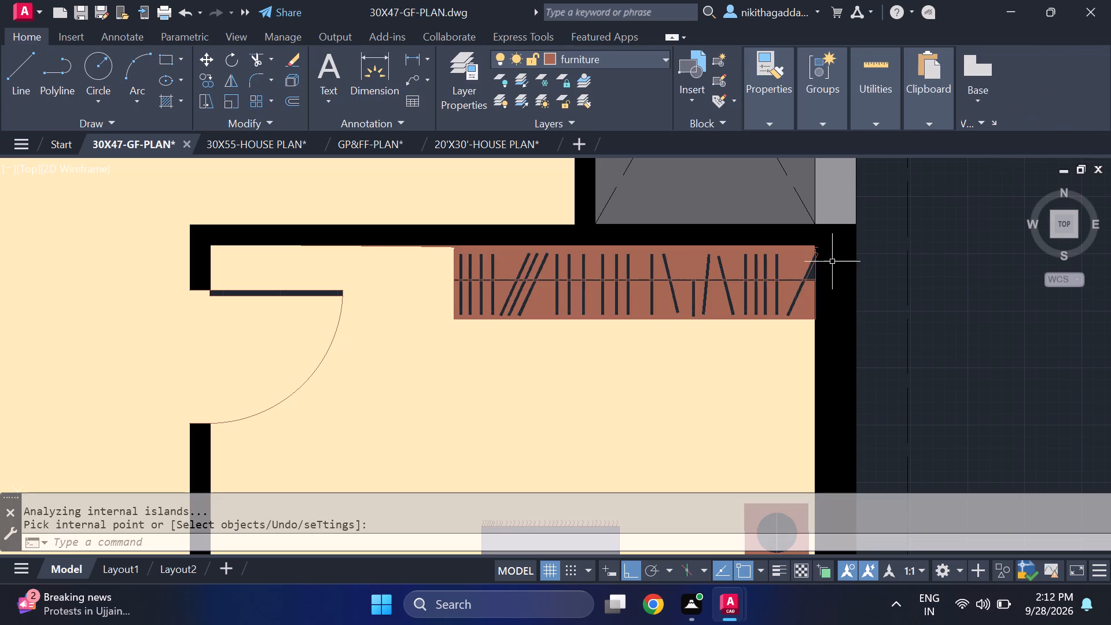
Fill the small unhatched sliver at the wardrobe's end against the outer wall with a solid ByLayer hatch.
scroll(818, 283, "down", 3)
scroll(829, 292, "up", 2)
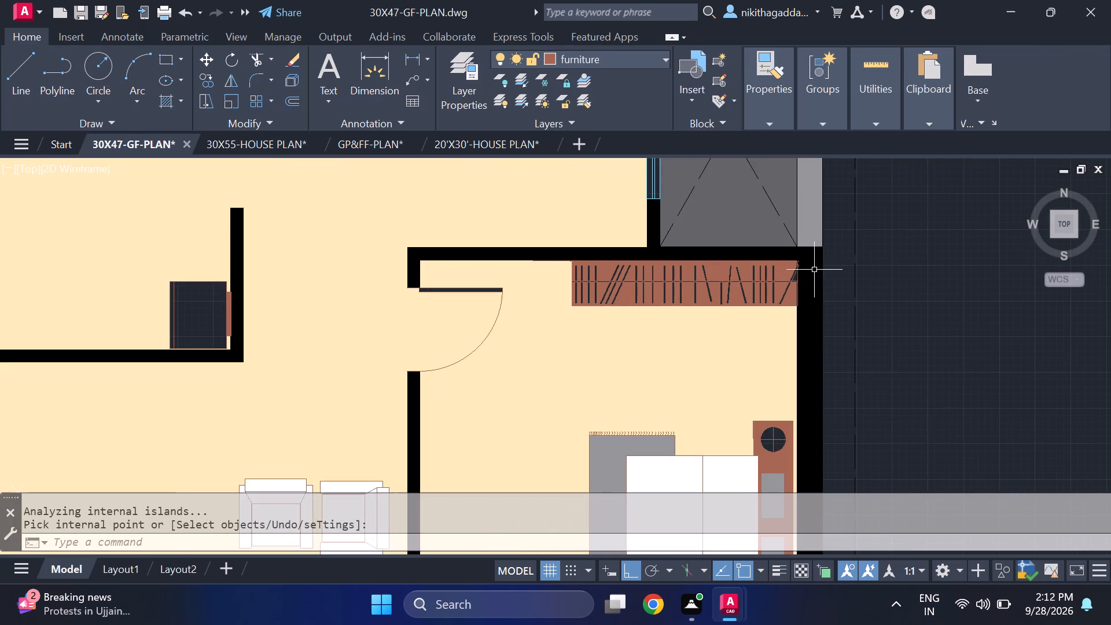
scroll(814, 269, "up", 2)
type("hatch")
key("Return")
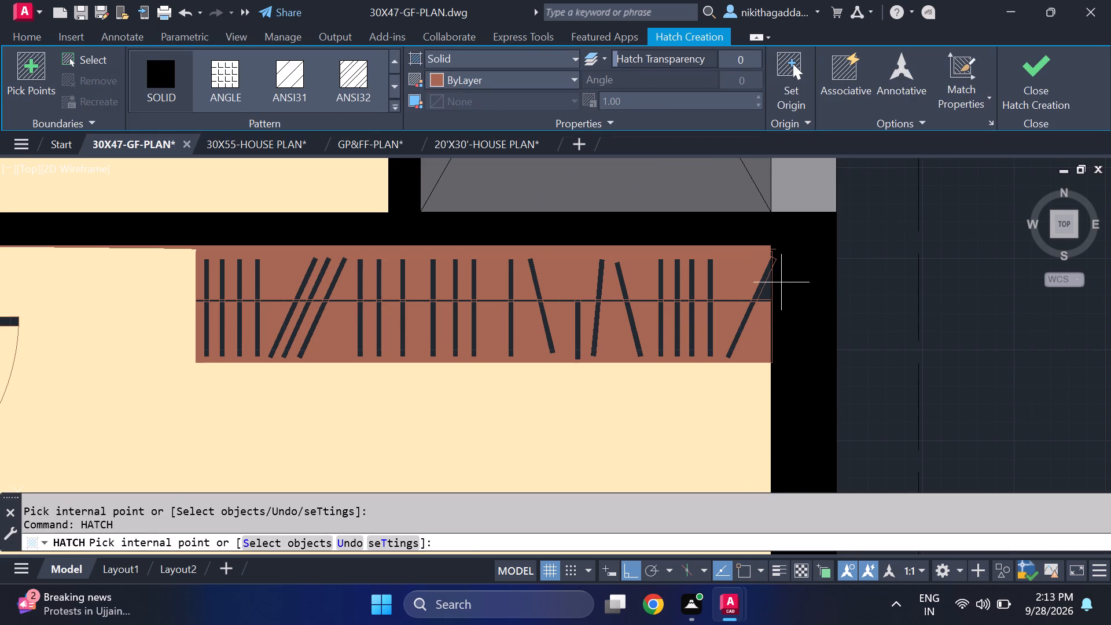
left_click(765, 291)
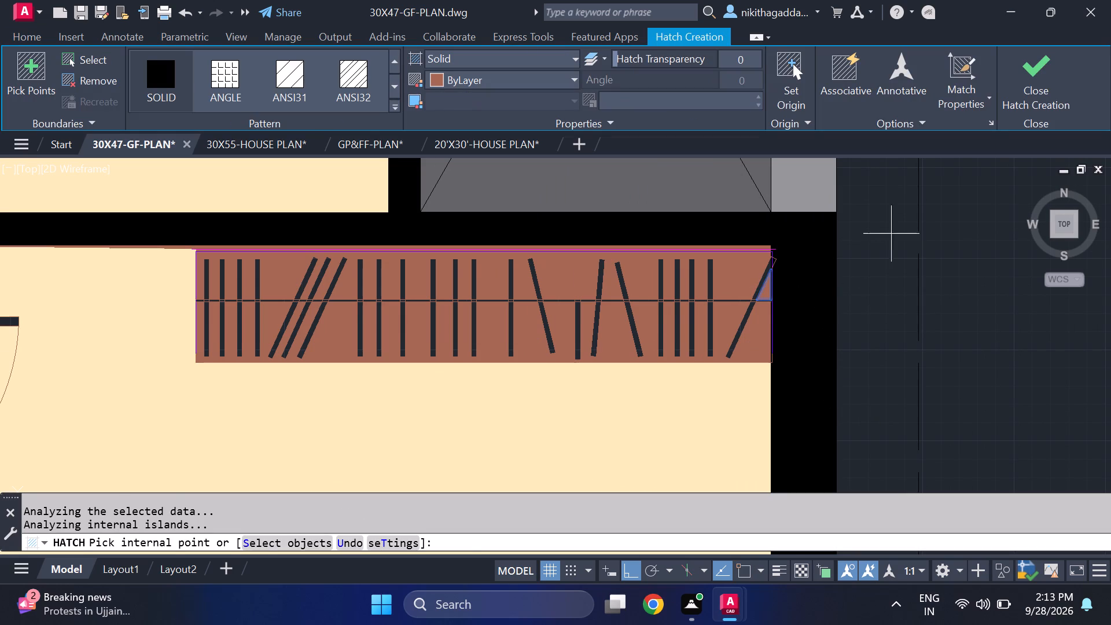
left_click(1061, 76)
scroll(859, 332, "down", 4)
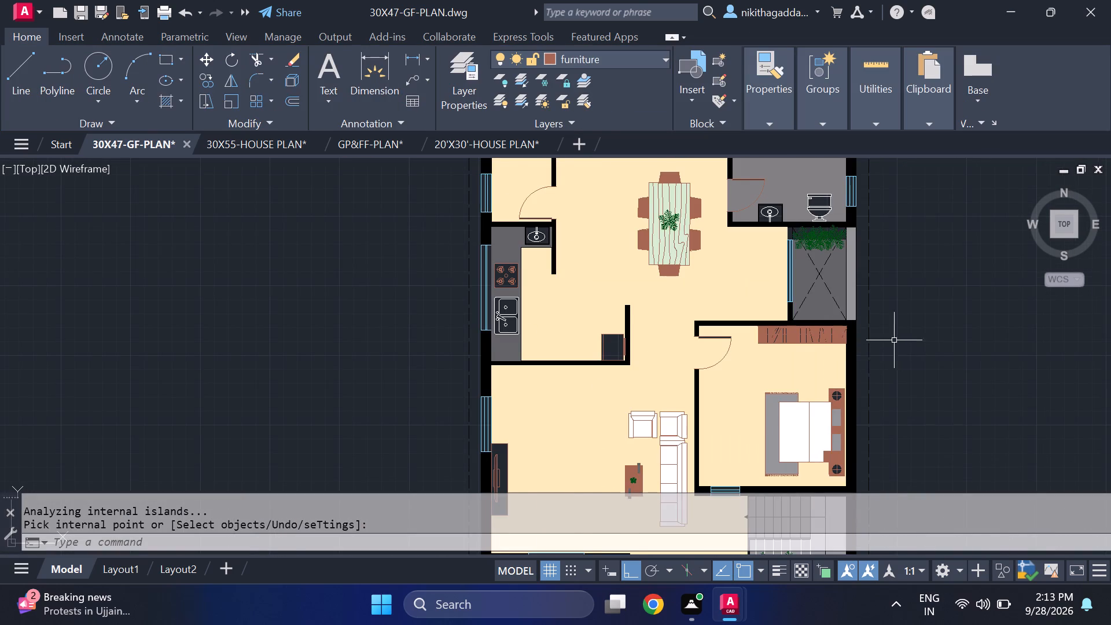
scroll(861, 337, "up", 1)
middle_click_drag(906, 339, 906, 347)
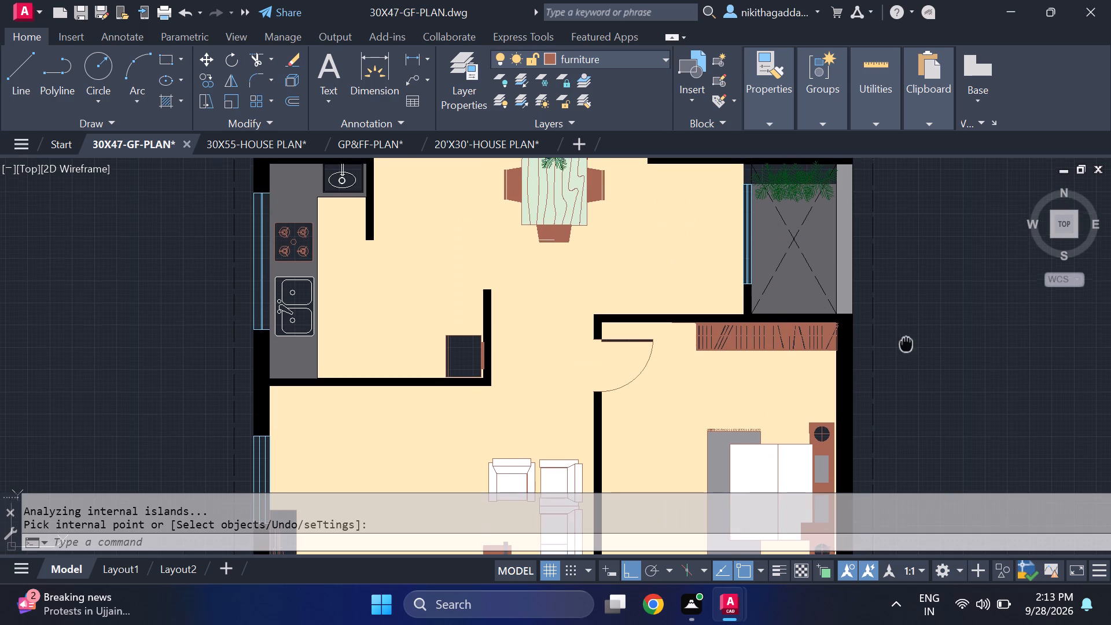
Fill both halves of the wardrobe in the kitchen-side rear bedroom with a solid ByLayer hatch on the furniture layer.
middle_click_drag(906, 347, 863, 322)
scroll(863, 317, "down", 1)
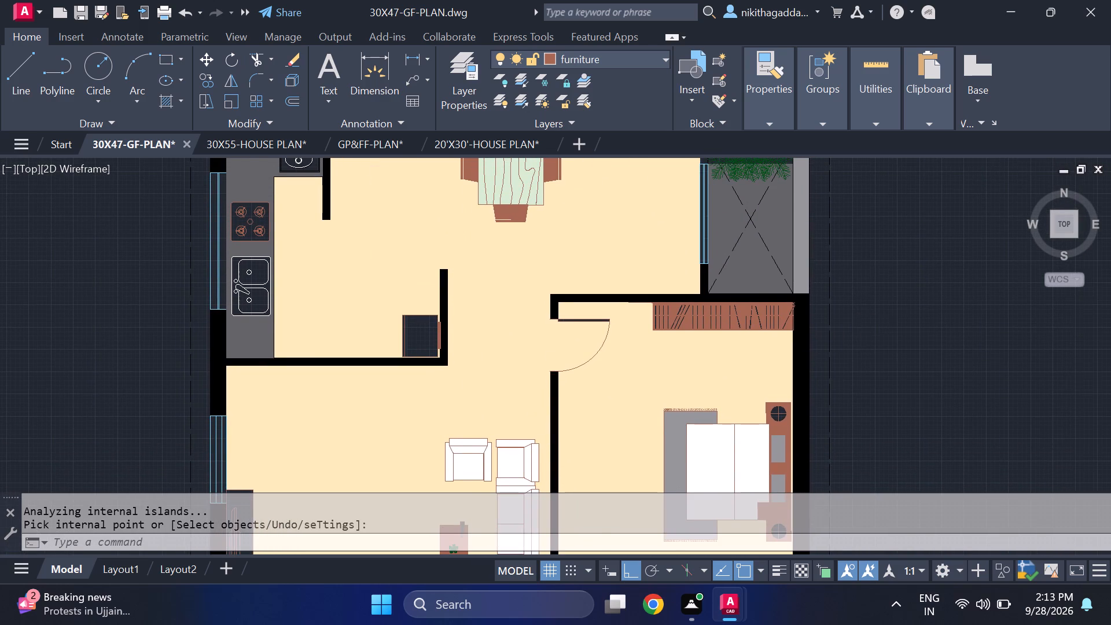
middle_click_drag(853, 315, 822, 298)
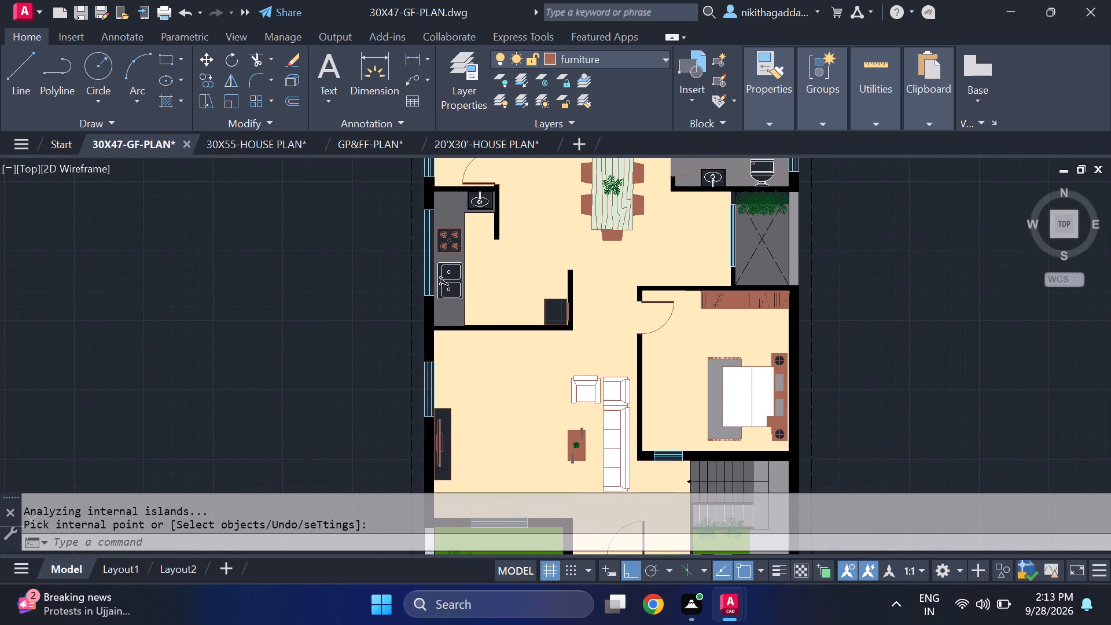
middle_click_drag(476, 460, 473, 449)
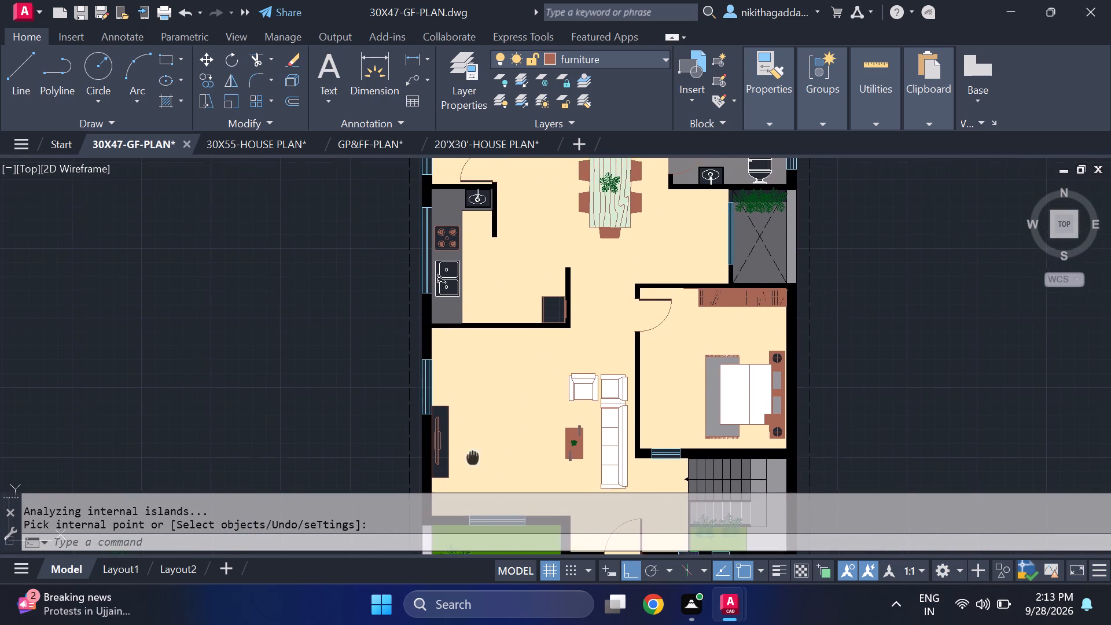
middle_click_drag(473, 449, 492, 408)
scroll(492, 408, "up", 1)
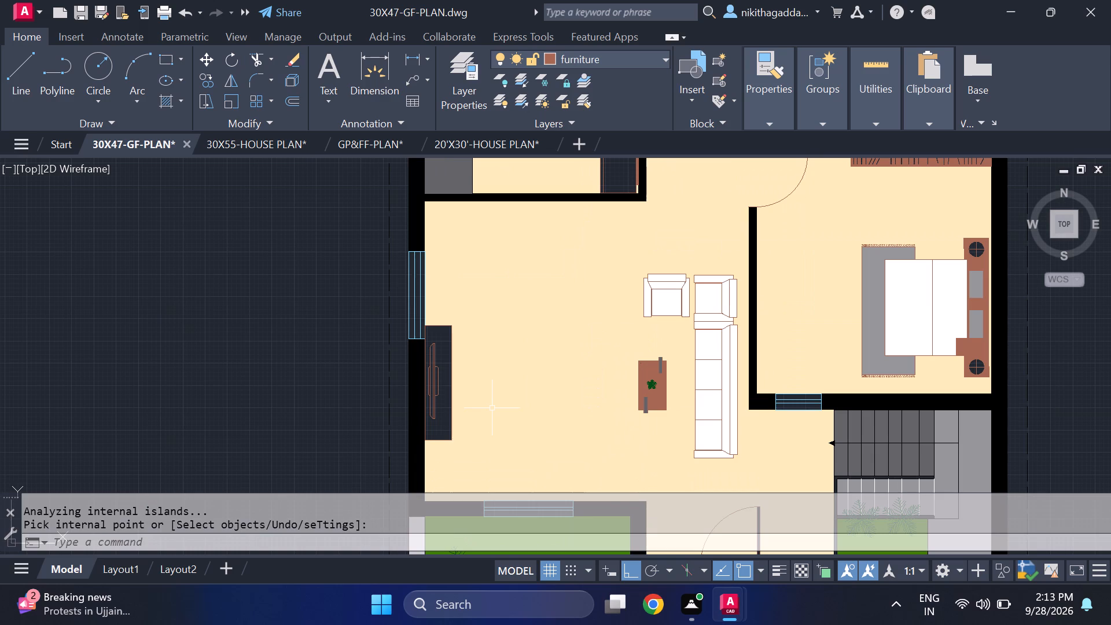
type("ha")
type("tch")
key("Return")
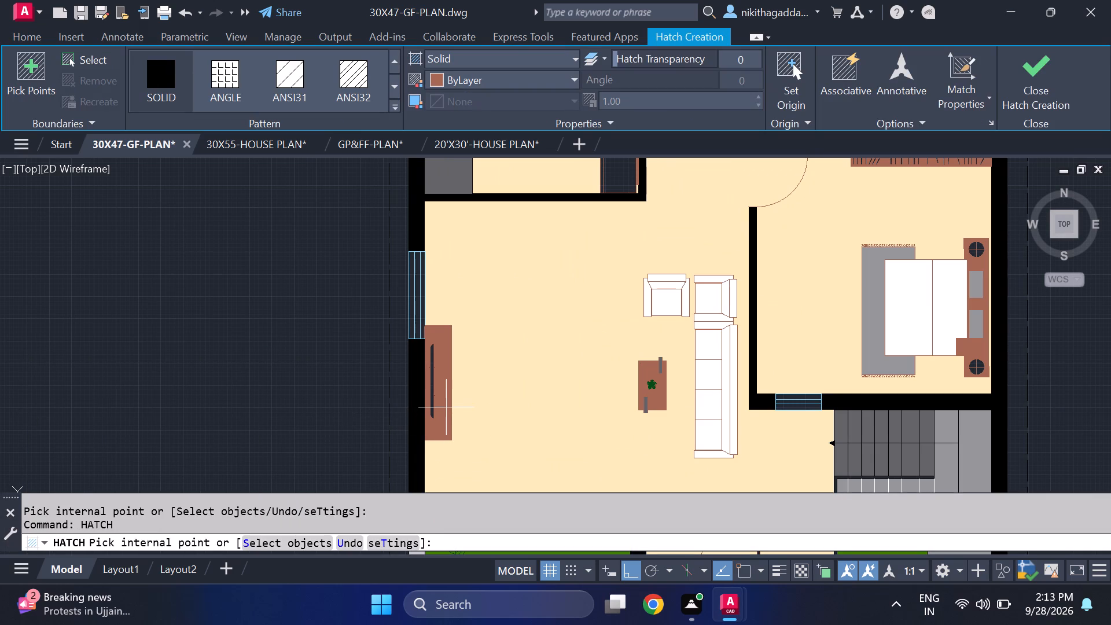
scroll(429, 372, "down", 2)
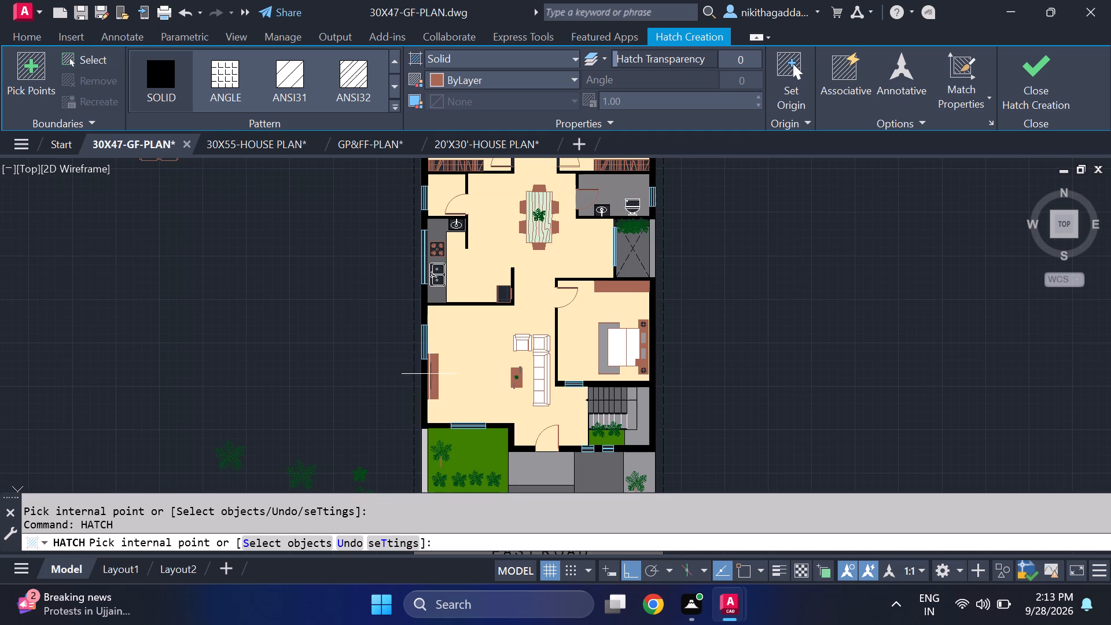
middle_click_drag(465, 334, 468, 446)
middle_click_drag(495, 289, 507, 364)
scroll(496, 340, "up", 3)
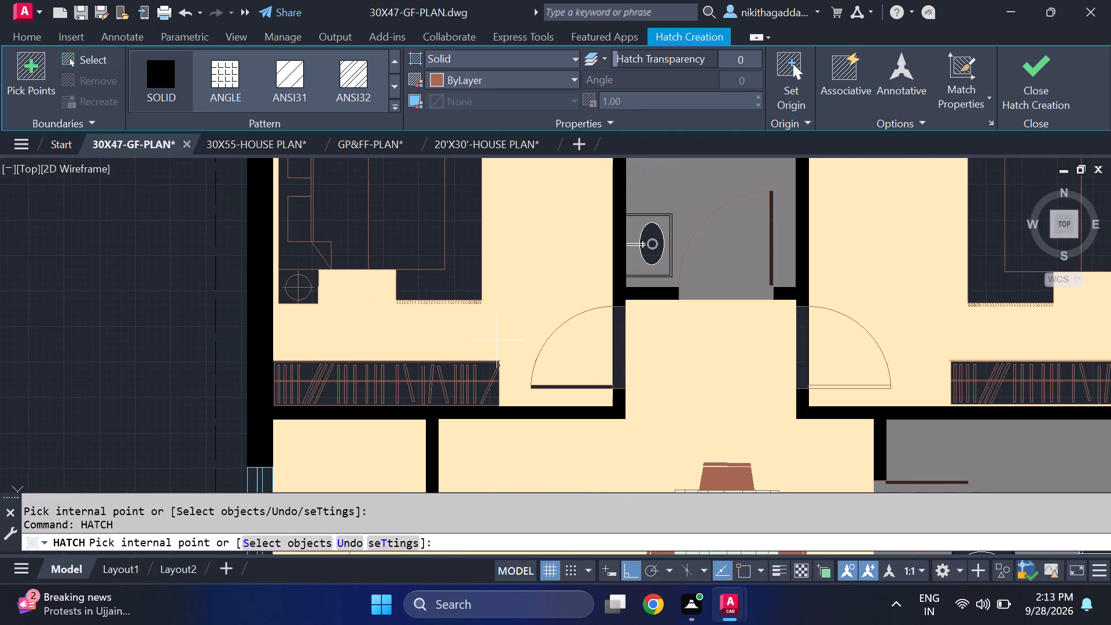
scroll(388, 372, "up", 2)
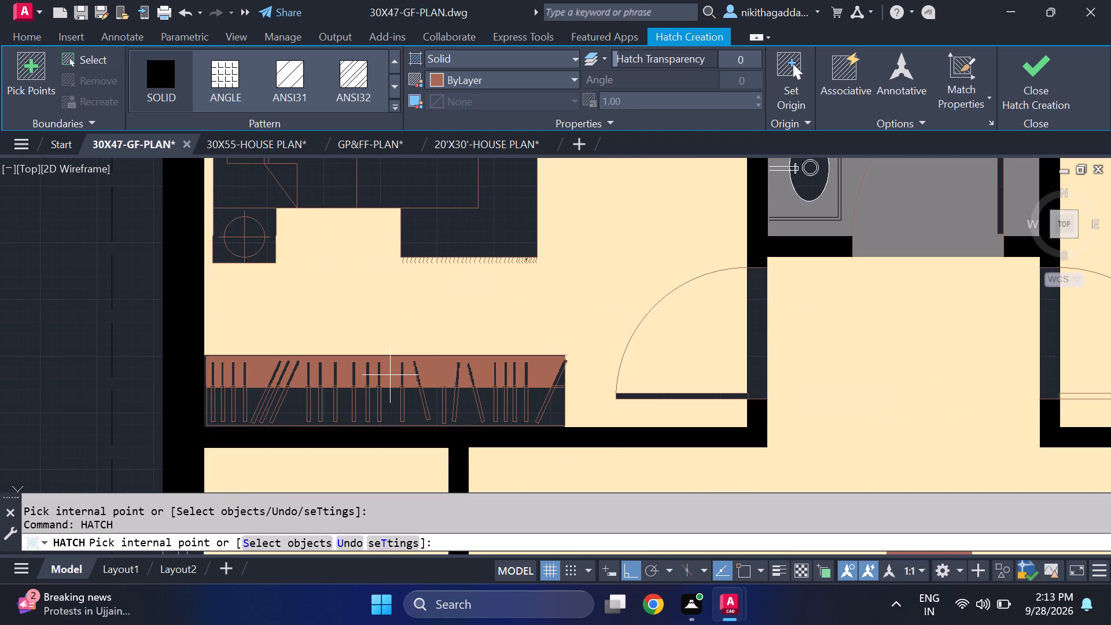
left_click(390, 375)
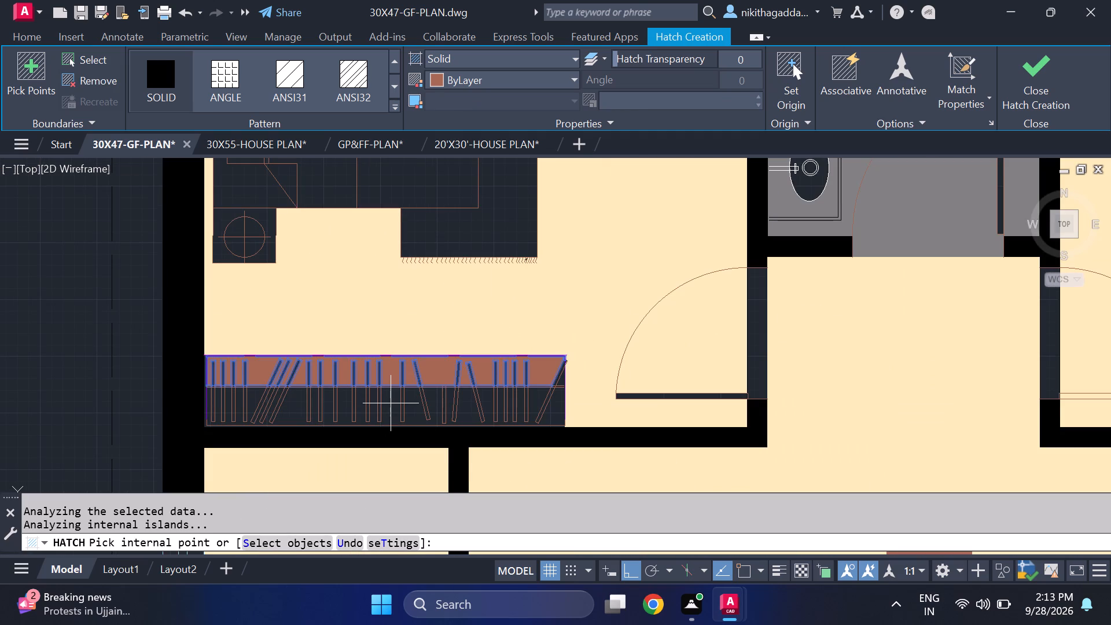
left_click(391, 403)
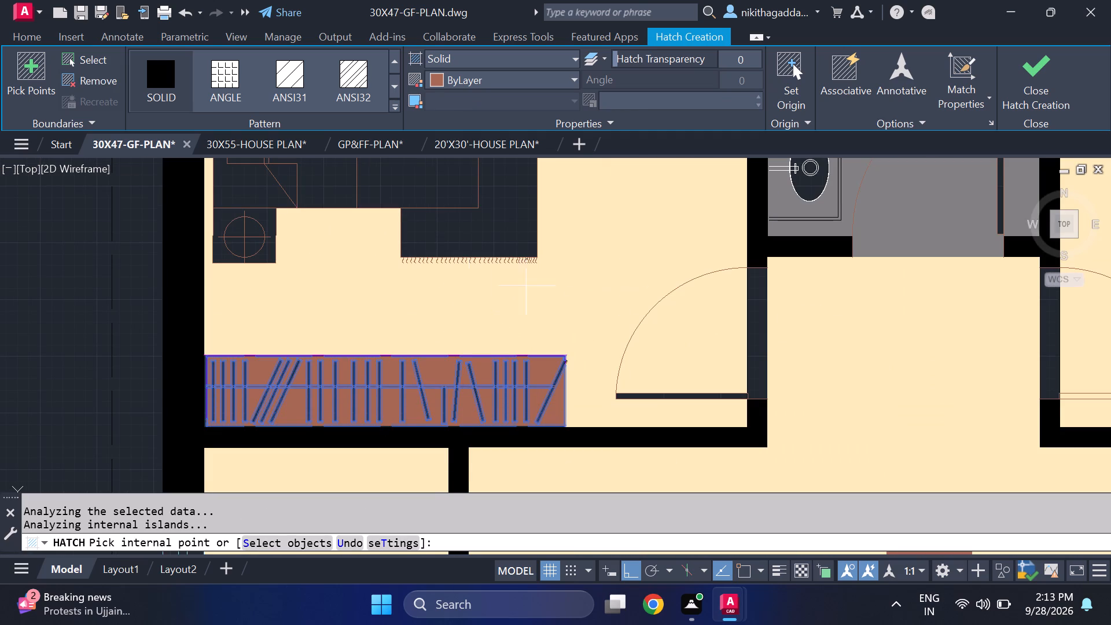
Fill both bedside tables and the headboard area of the same bedroom's bed with a solid ByLayer hatch, leaving out the lamp circles.
middle_click_drag(278, 229, 343, 361)
scroll(332, 359, "up", 2)
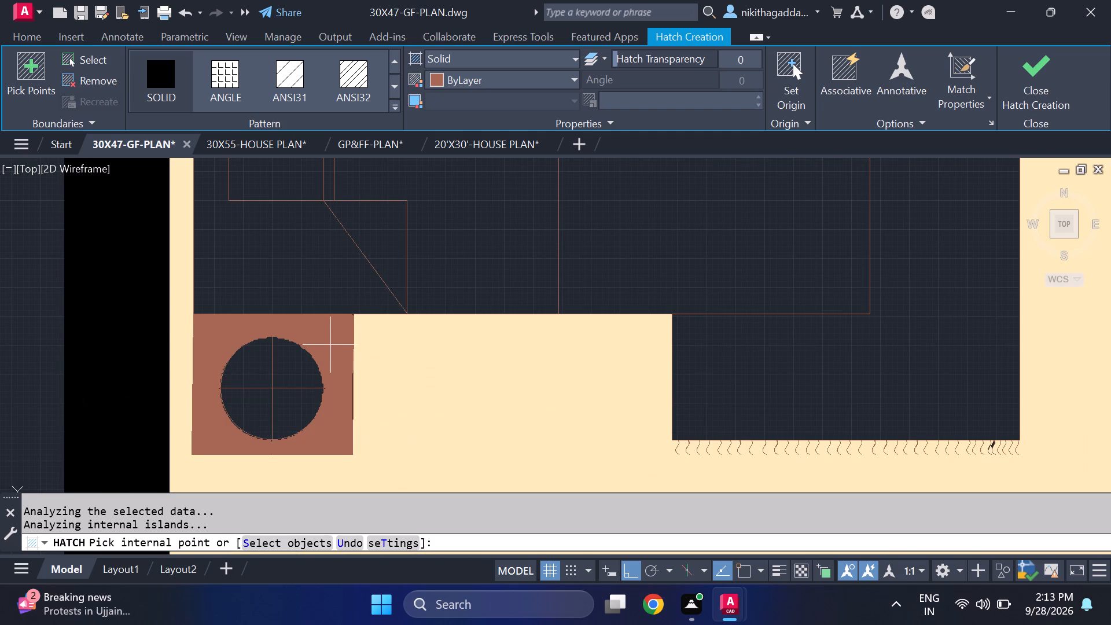
left_click(330, 344)
scroll(325, 328, "down", 2)
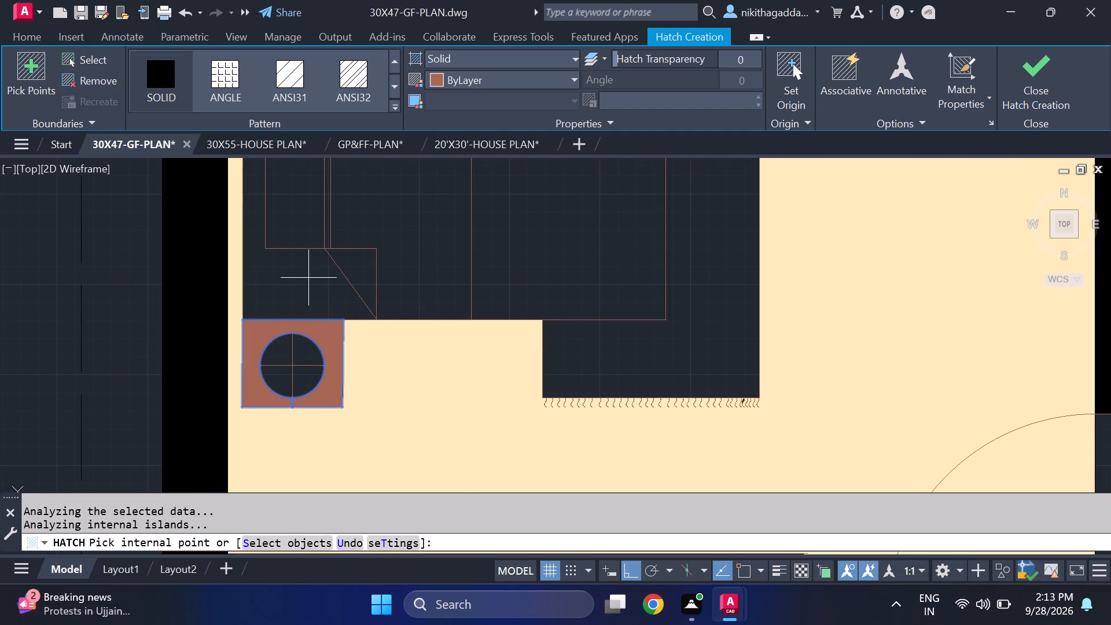
scroll(308, 278, "down", 2)
middle_click_drag(310, 278, 366, 423)
middle_click_drag(350, 367, 365, 413)
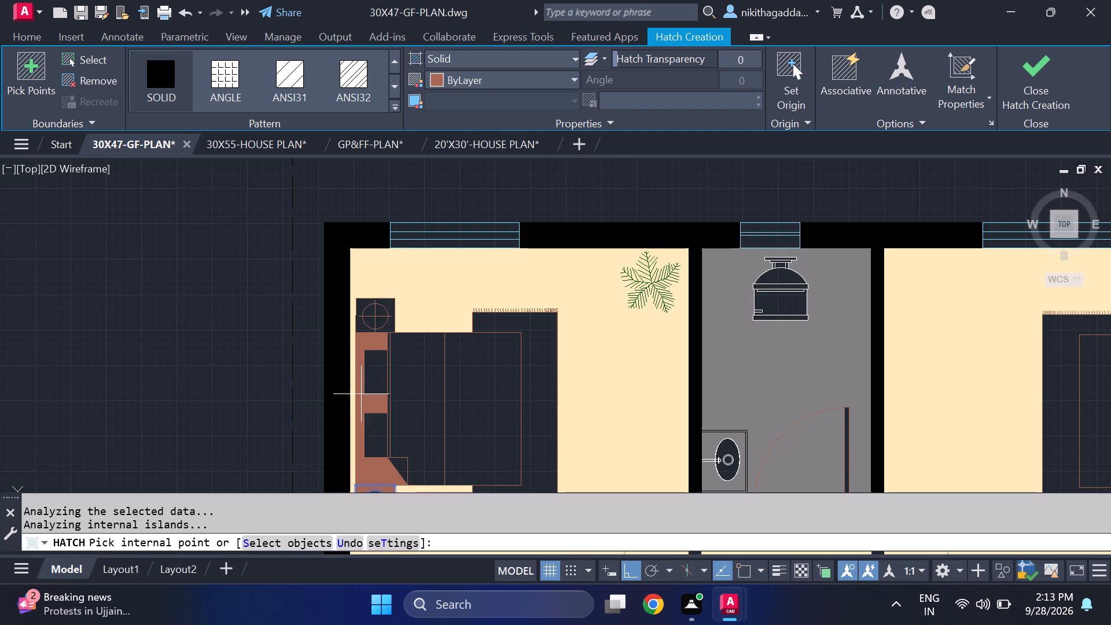
left_click(364, 397)
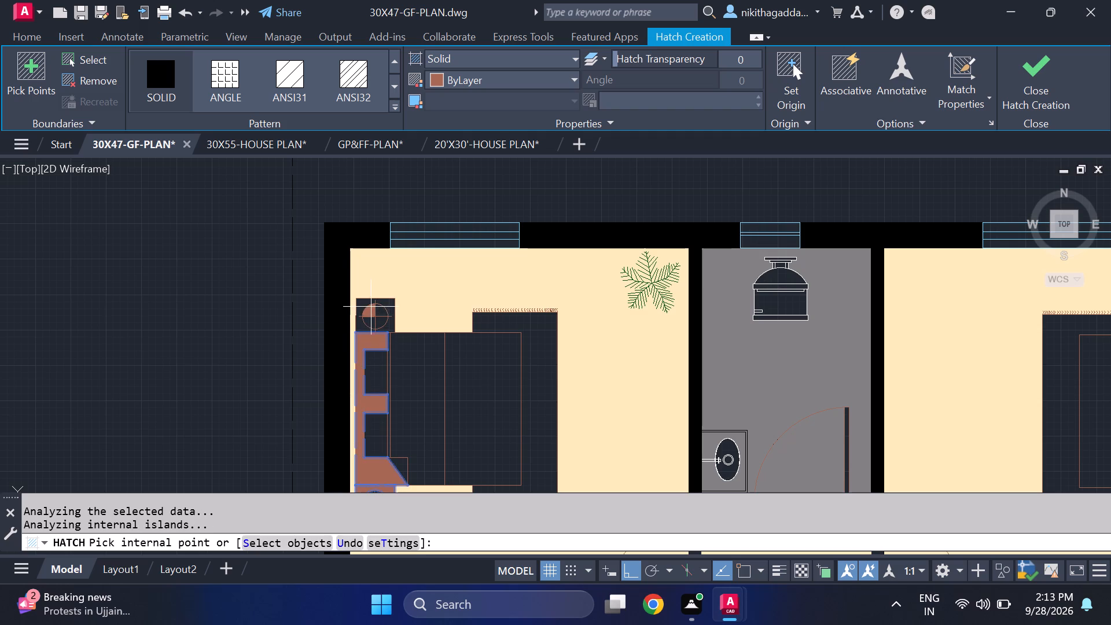
scroll(371, 304, "up", 2)
left_click(372, 304)
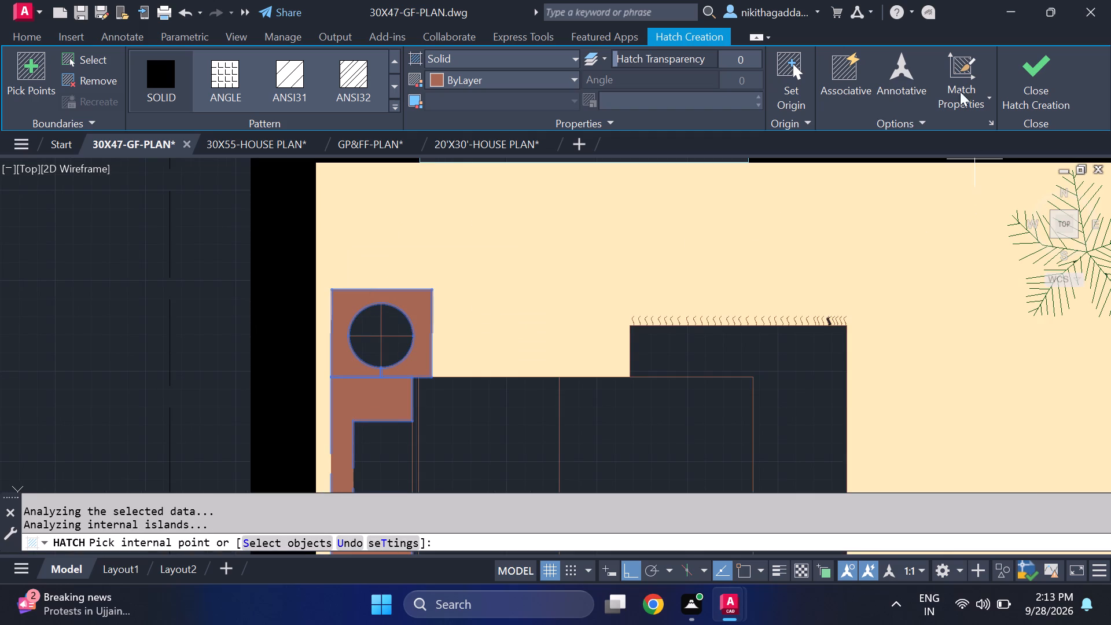
left_click(1047, 78)
Fill the two pillows and the rug of the kitchen-side rear bedroom's bed with a solid hatch in colour 147,149,152.
scroll(772, 410, "down", 4)
middle_click_drag(806, 463, 596, 321)
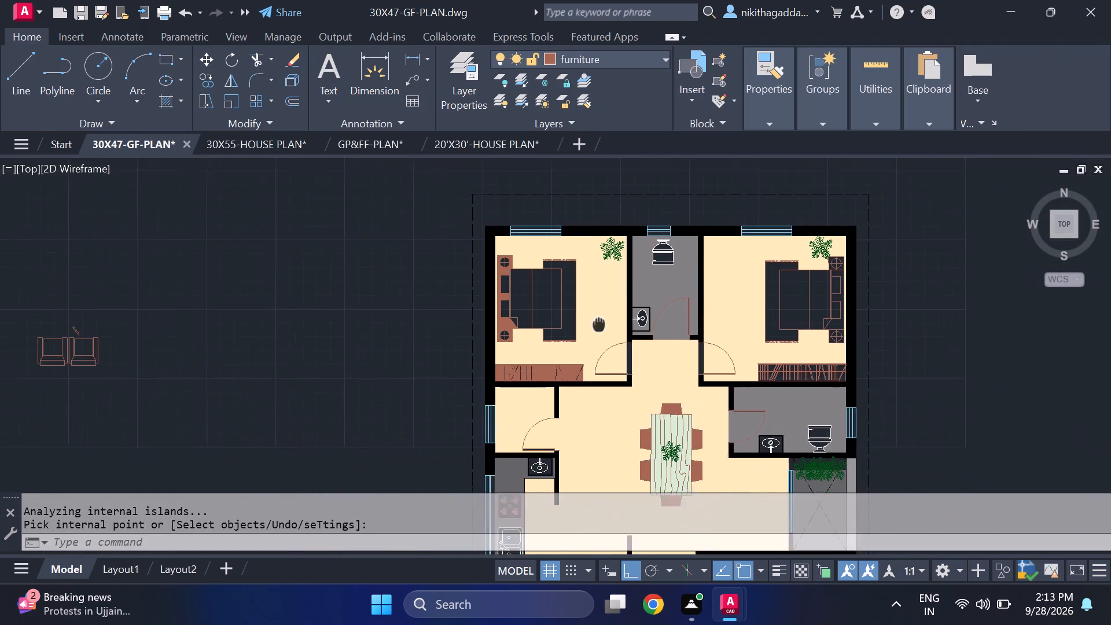
middle_click_drag(596, 321, 547, 368)
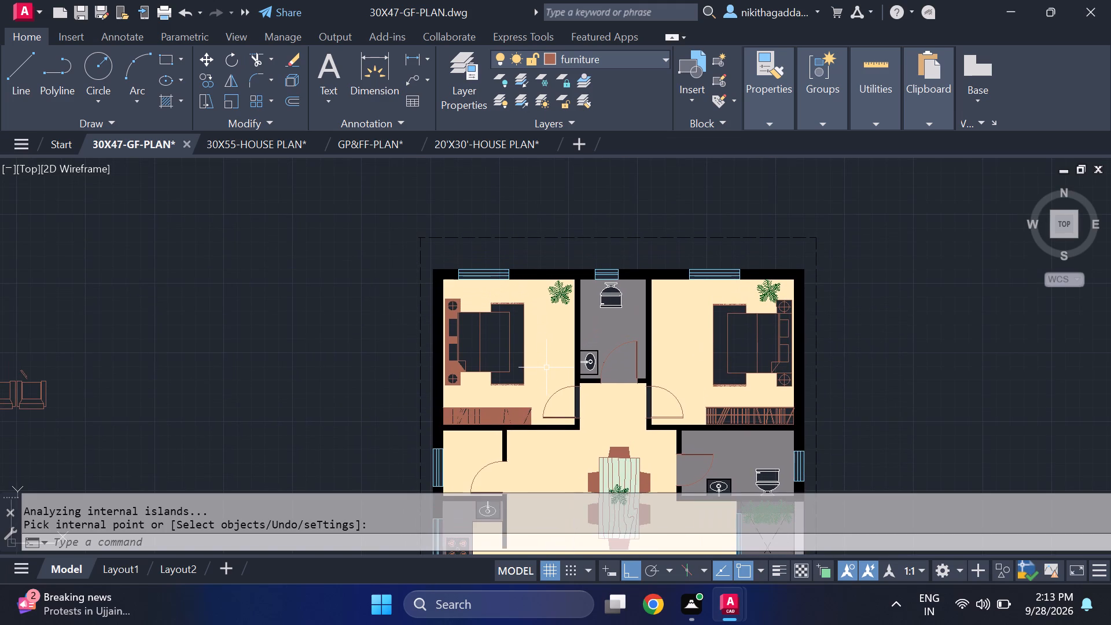
type("hatch")
key("Return")
left_click(519, 83)
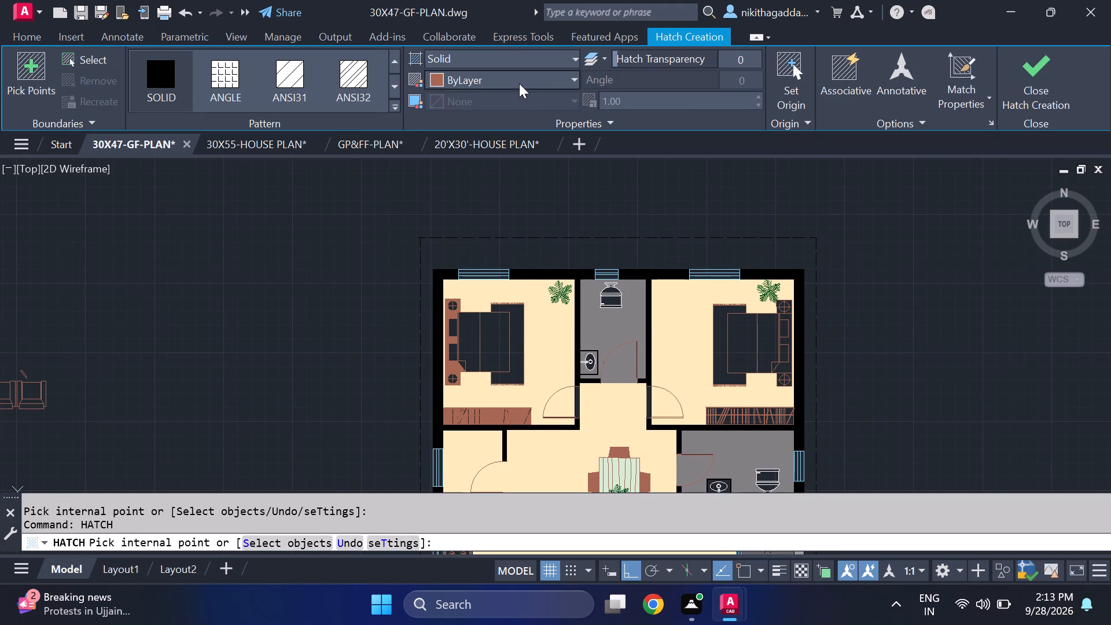
left_click(435, 198)
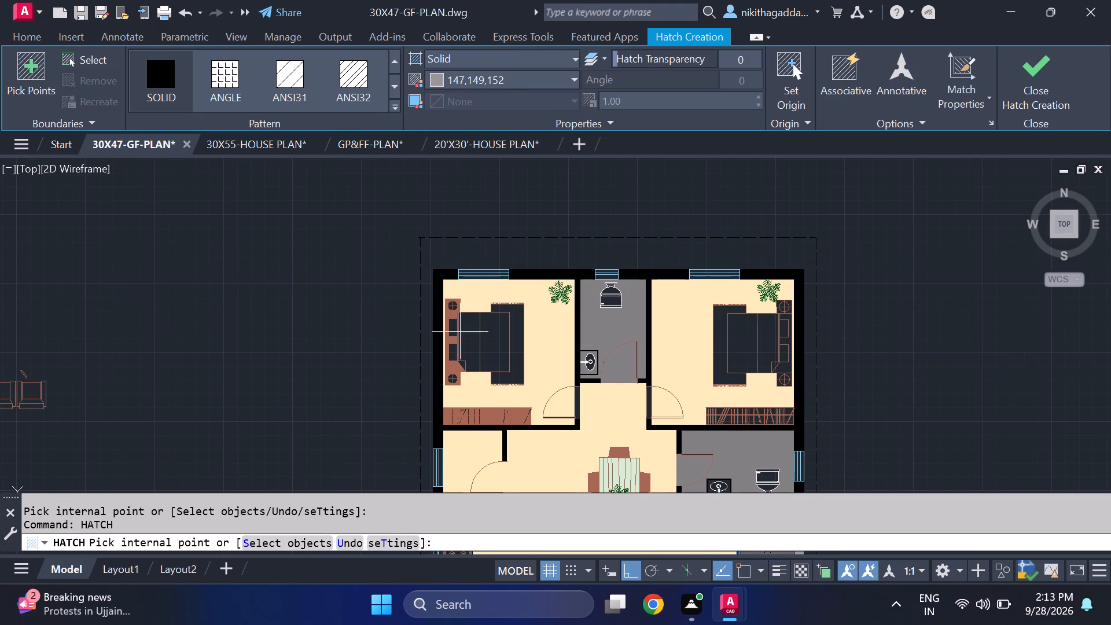
left_click(456, 350)
left_click(455, 325)
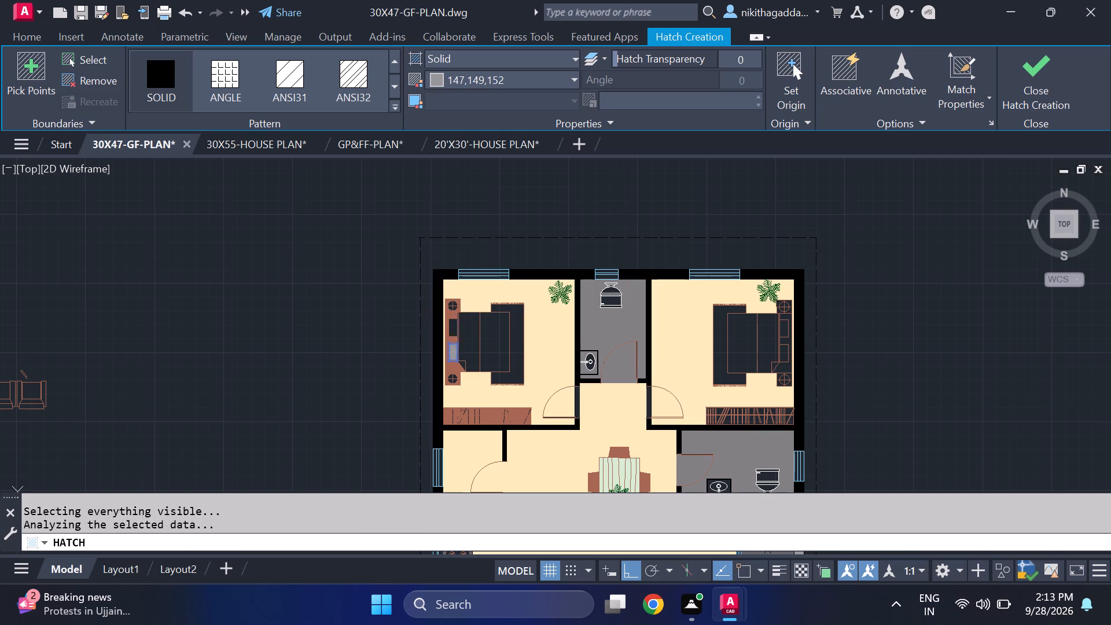
left_click(520, 344)
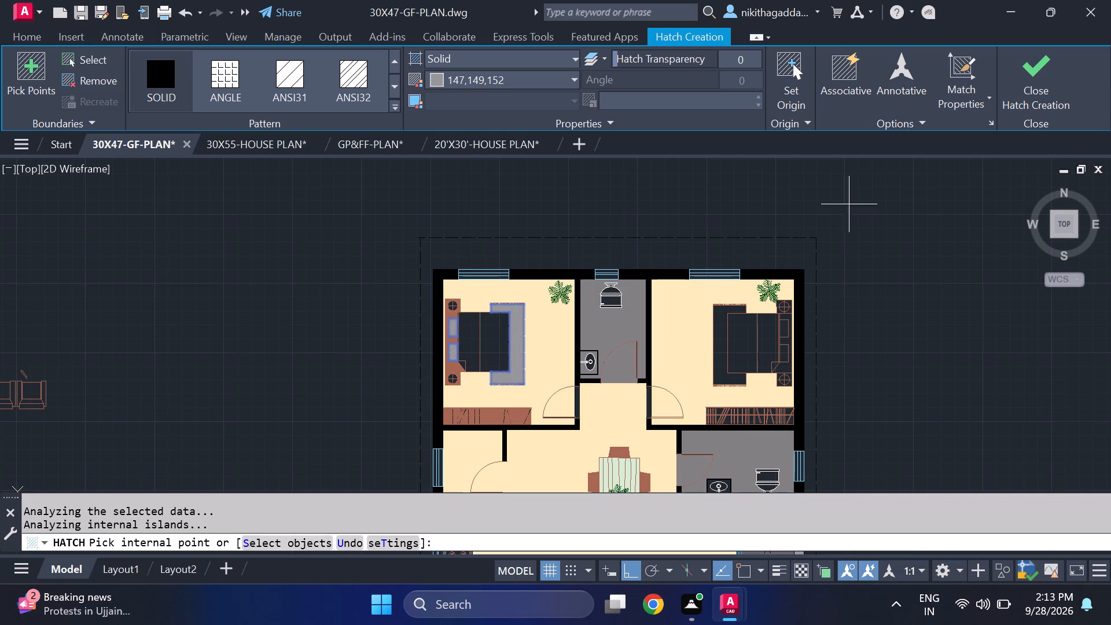
left_click(1040, 82)
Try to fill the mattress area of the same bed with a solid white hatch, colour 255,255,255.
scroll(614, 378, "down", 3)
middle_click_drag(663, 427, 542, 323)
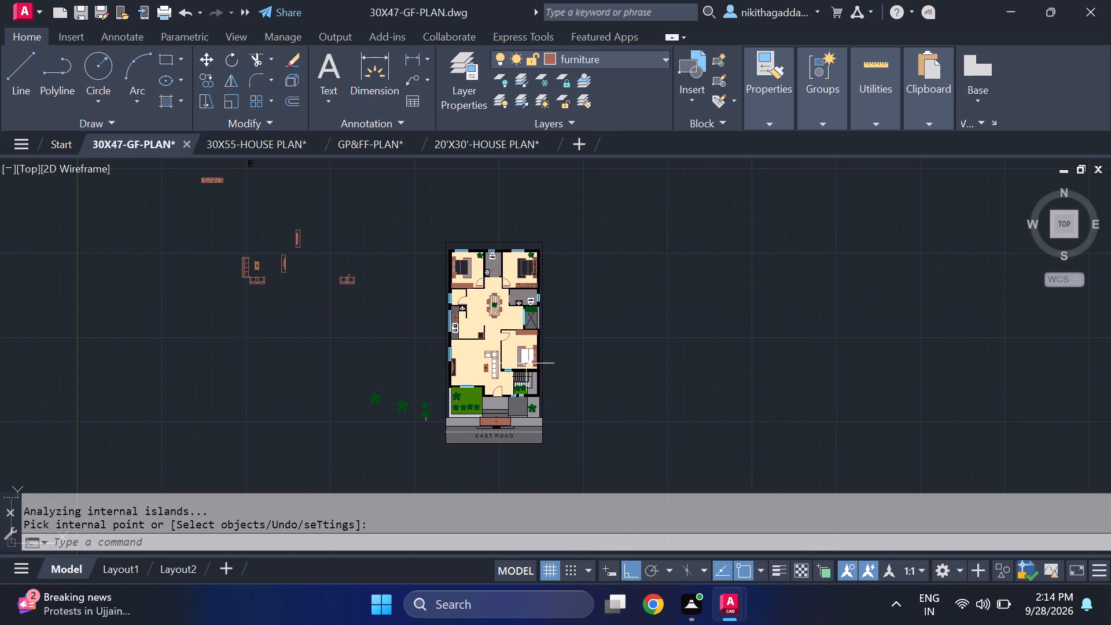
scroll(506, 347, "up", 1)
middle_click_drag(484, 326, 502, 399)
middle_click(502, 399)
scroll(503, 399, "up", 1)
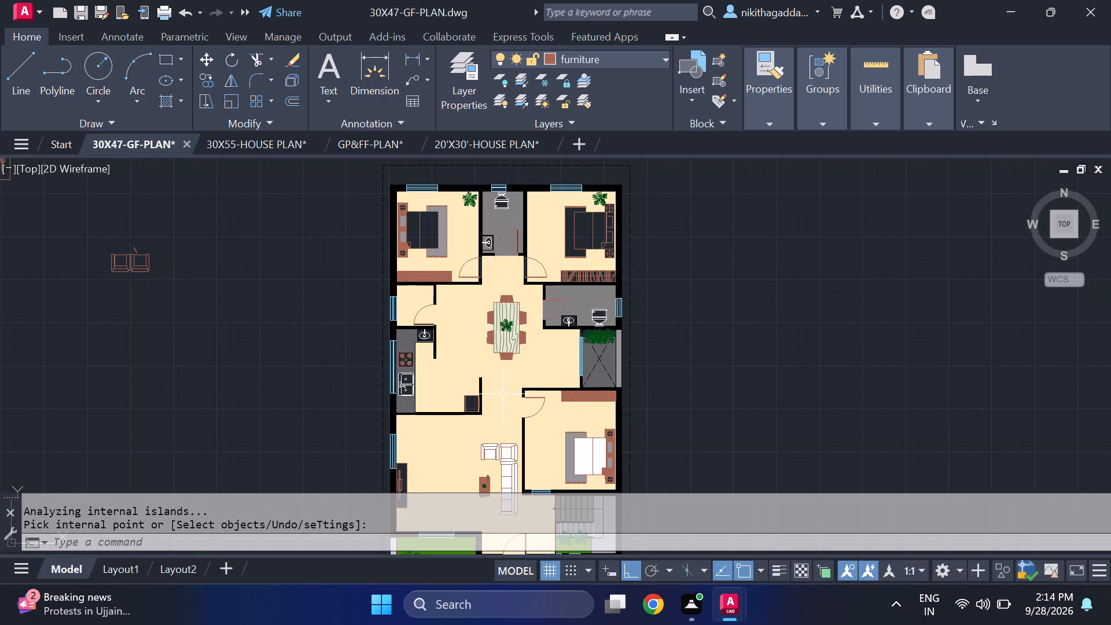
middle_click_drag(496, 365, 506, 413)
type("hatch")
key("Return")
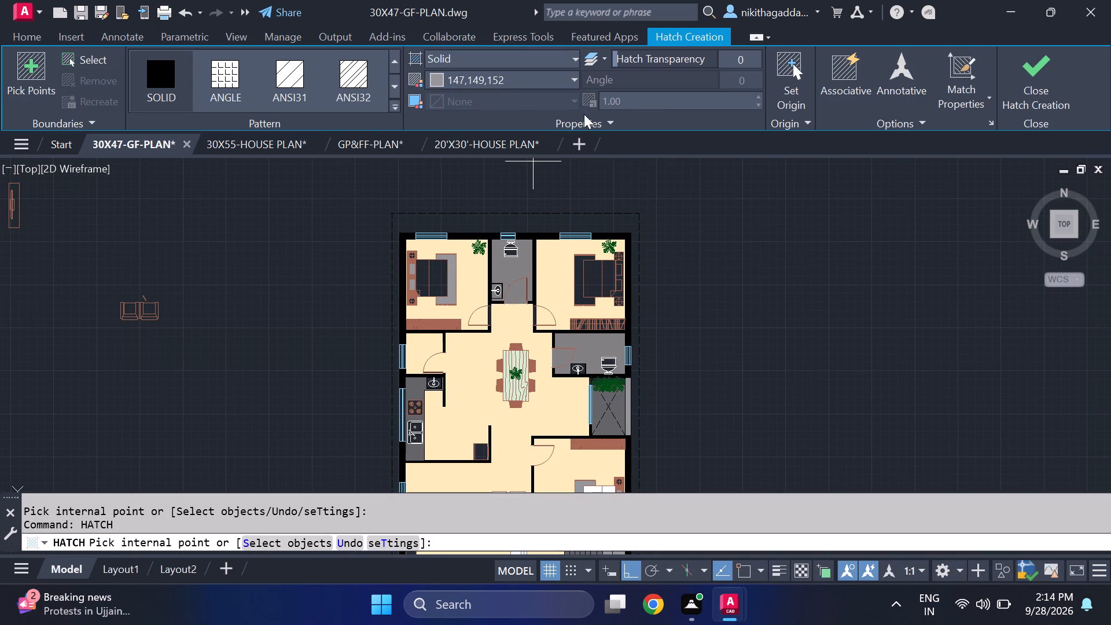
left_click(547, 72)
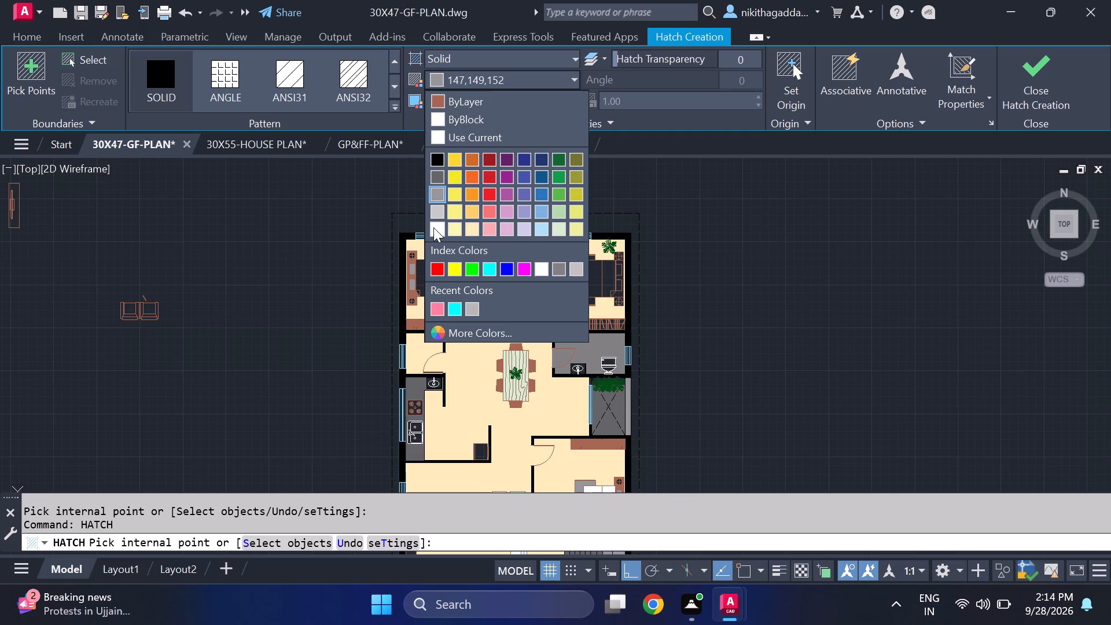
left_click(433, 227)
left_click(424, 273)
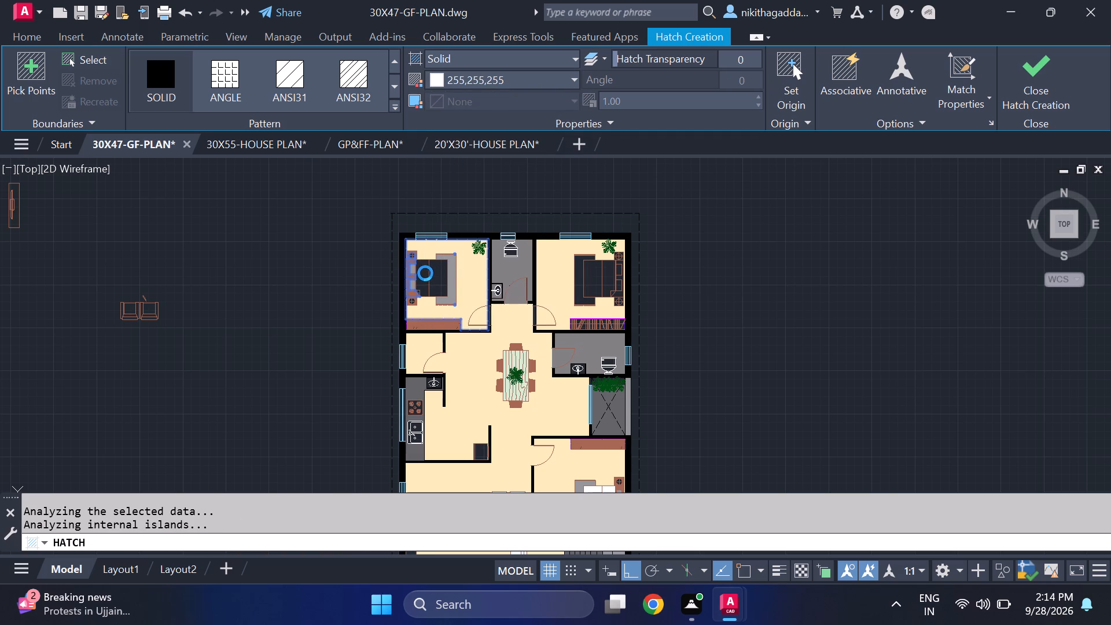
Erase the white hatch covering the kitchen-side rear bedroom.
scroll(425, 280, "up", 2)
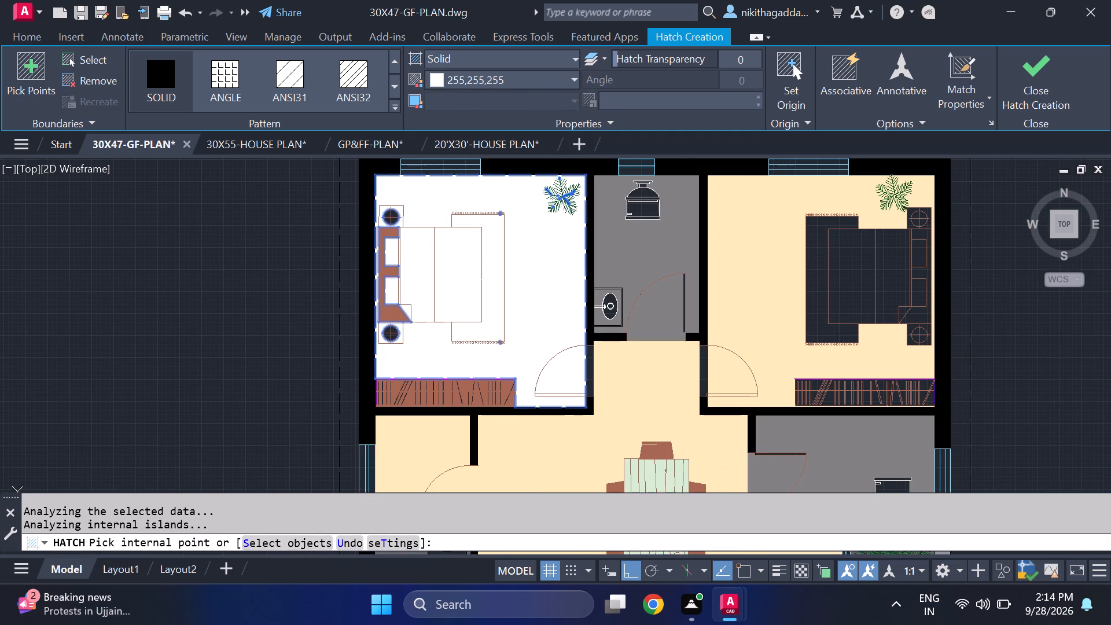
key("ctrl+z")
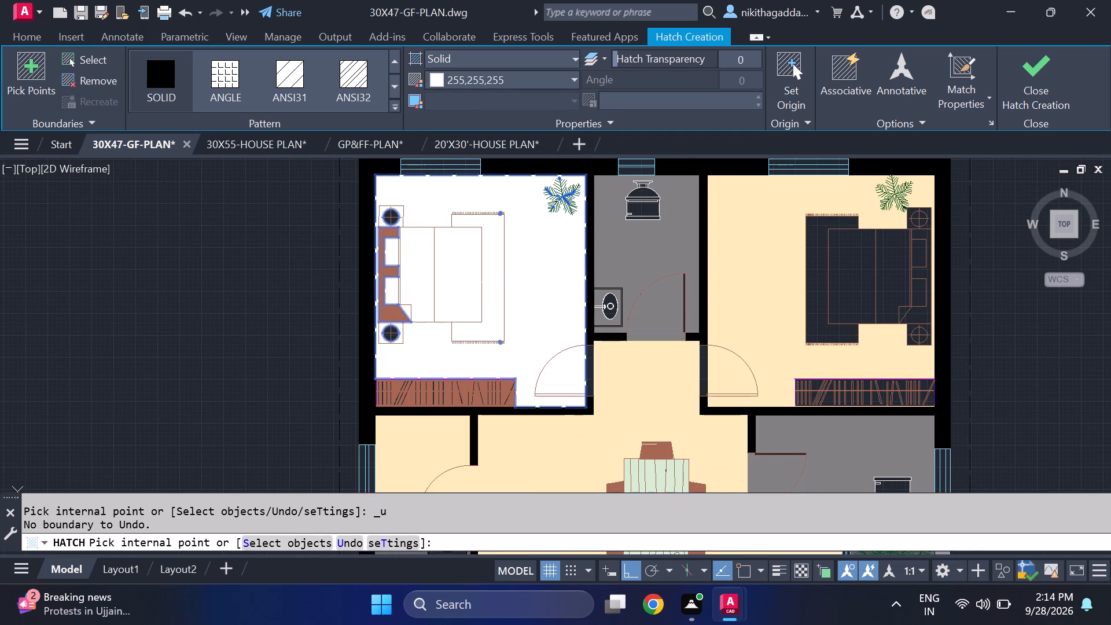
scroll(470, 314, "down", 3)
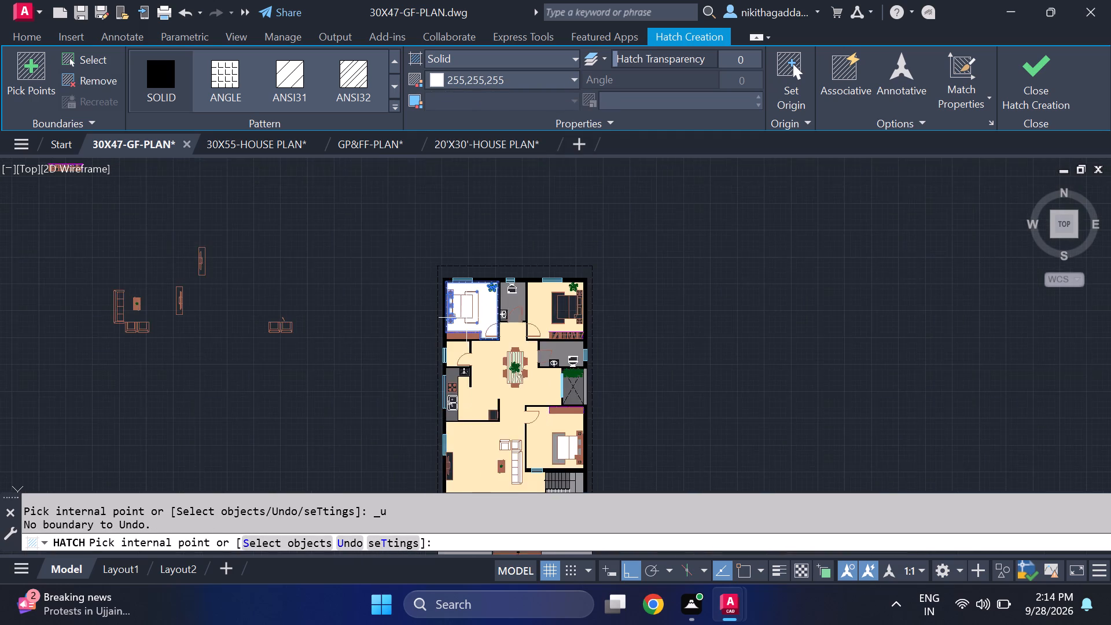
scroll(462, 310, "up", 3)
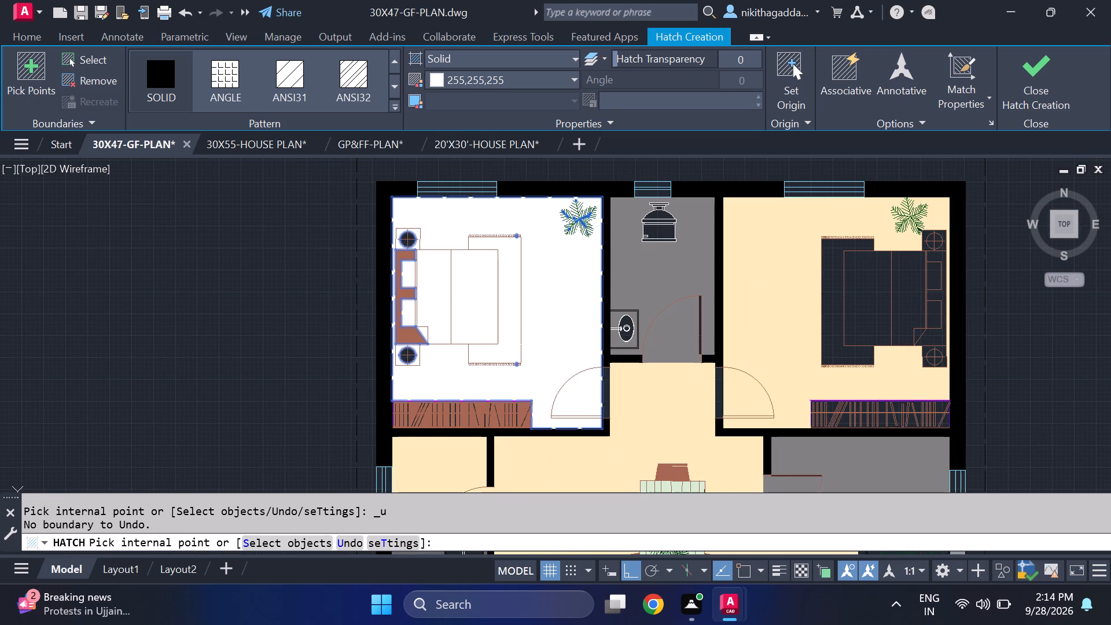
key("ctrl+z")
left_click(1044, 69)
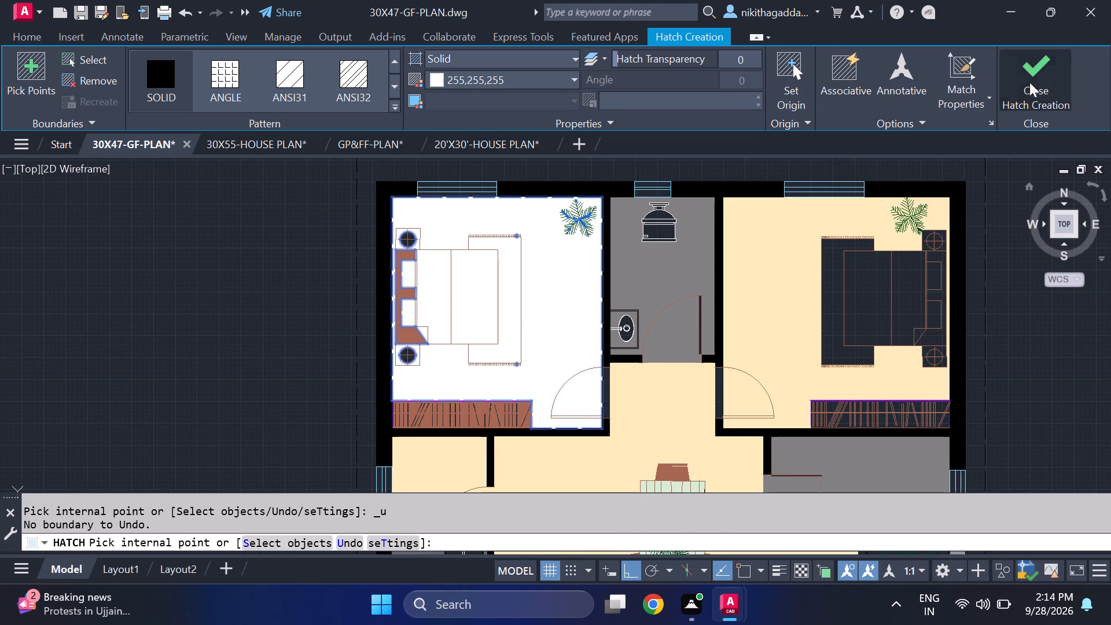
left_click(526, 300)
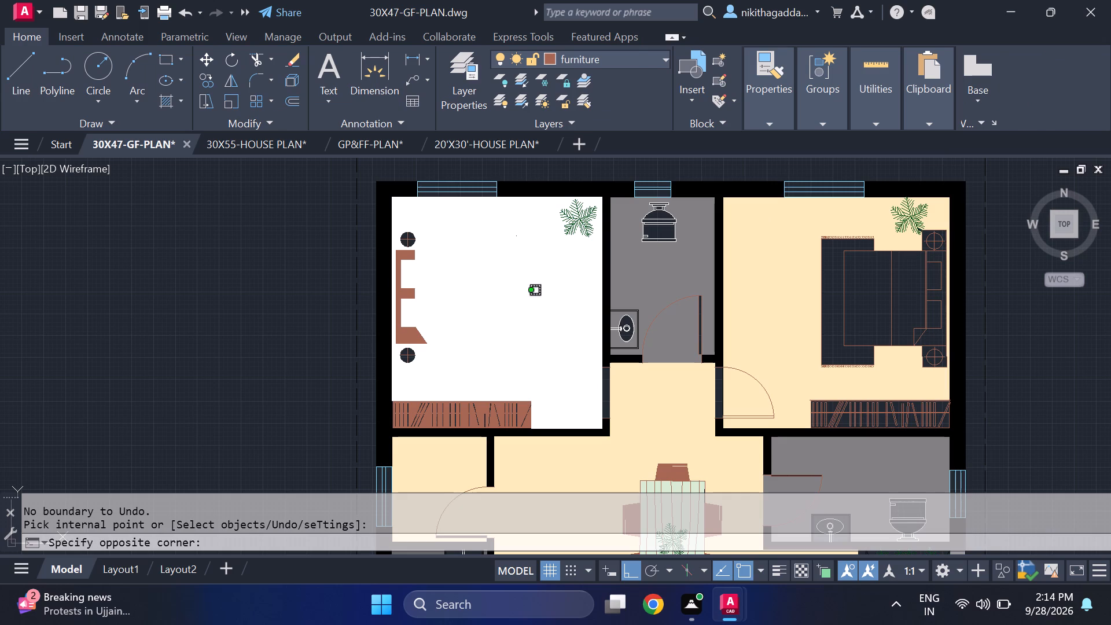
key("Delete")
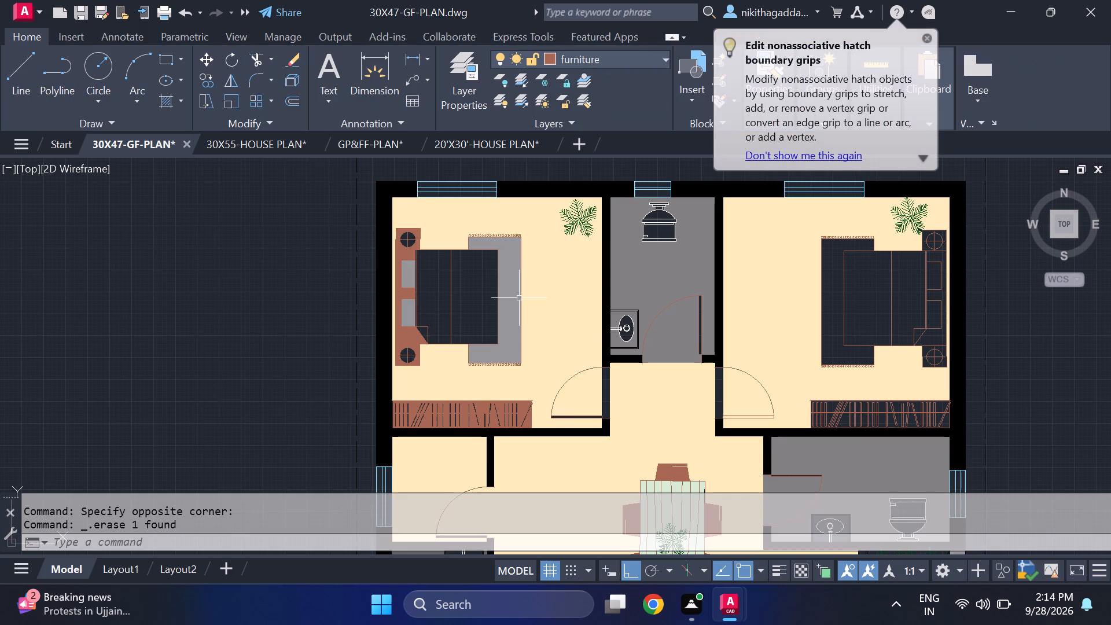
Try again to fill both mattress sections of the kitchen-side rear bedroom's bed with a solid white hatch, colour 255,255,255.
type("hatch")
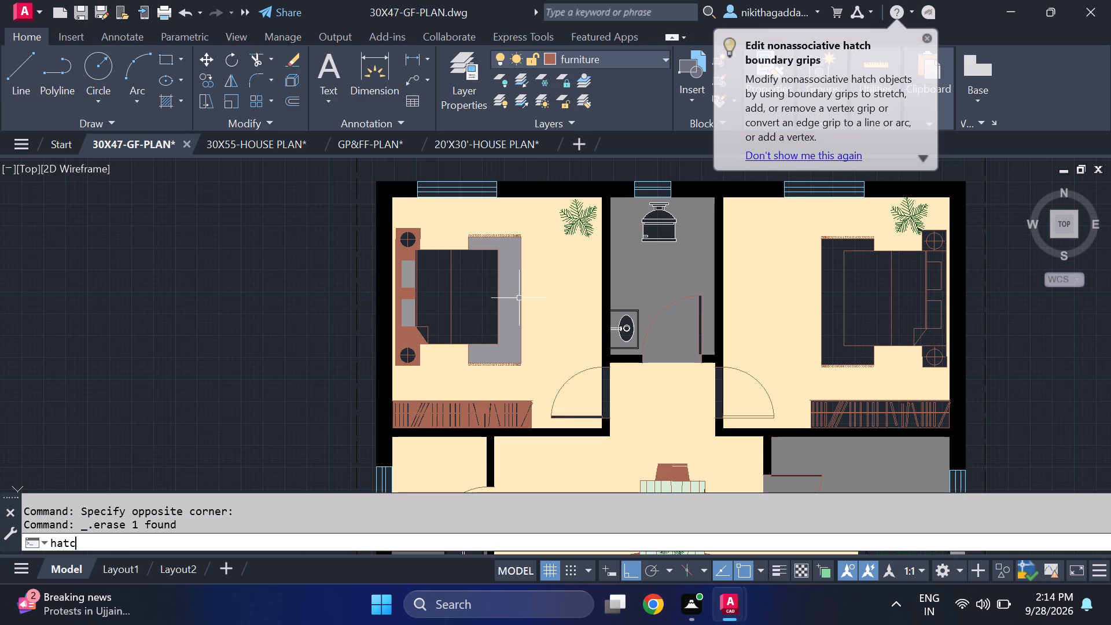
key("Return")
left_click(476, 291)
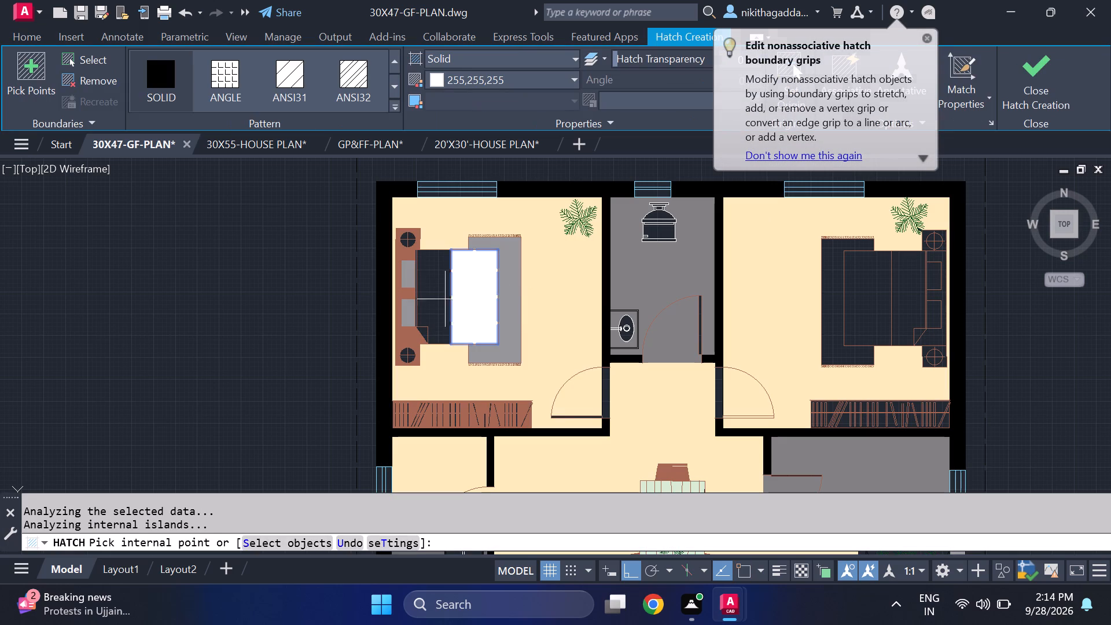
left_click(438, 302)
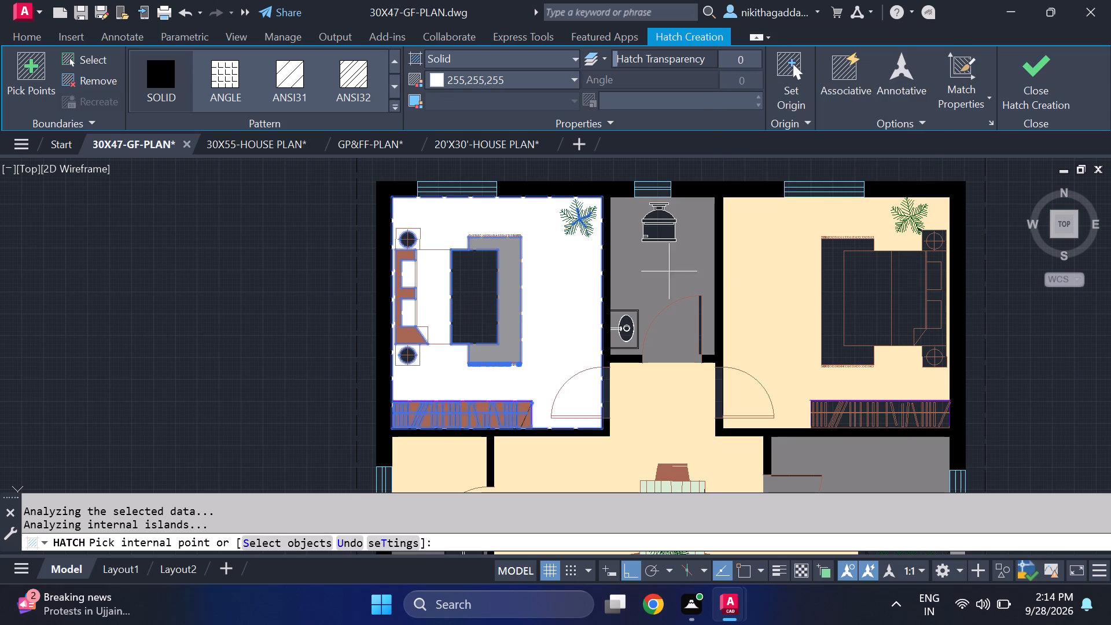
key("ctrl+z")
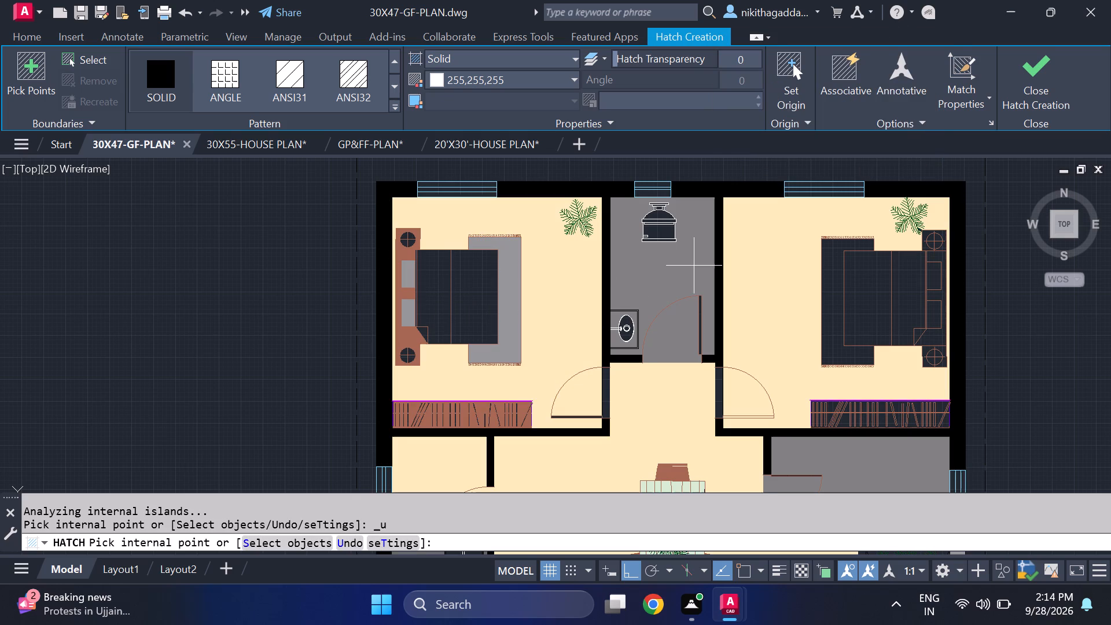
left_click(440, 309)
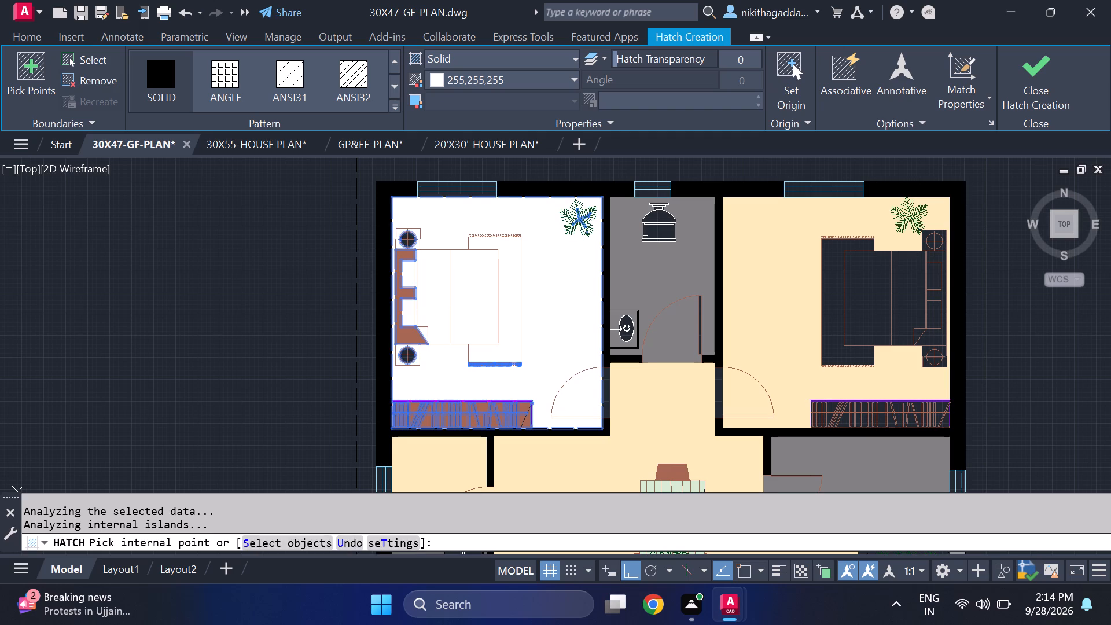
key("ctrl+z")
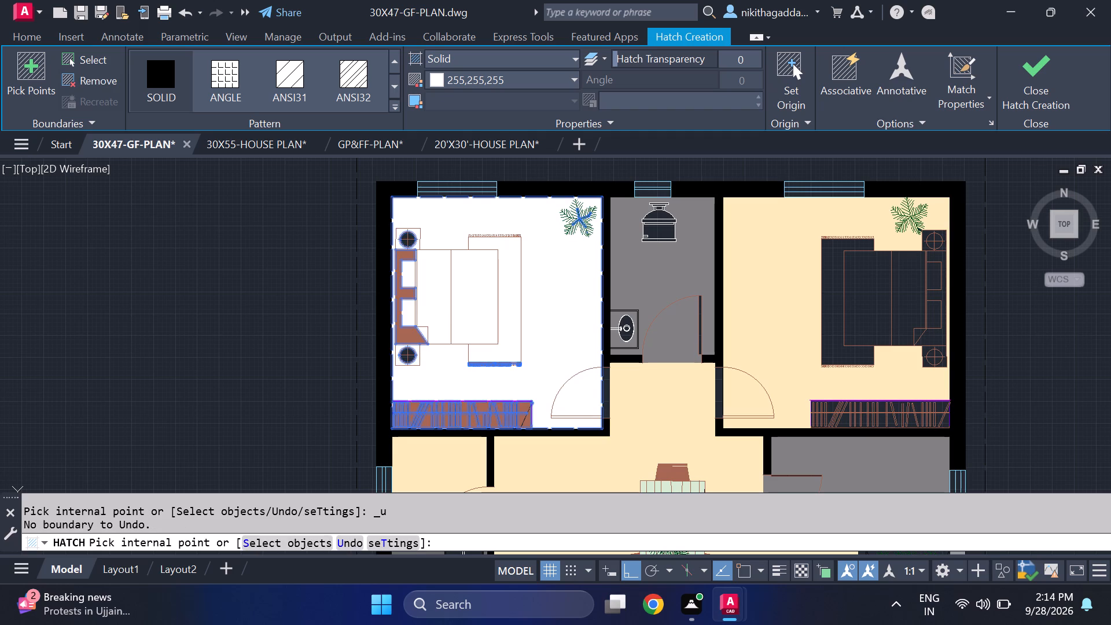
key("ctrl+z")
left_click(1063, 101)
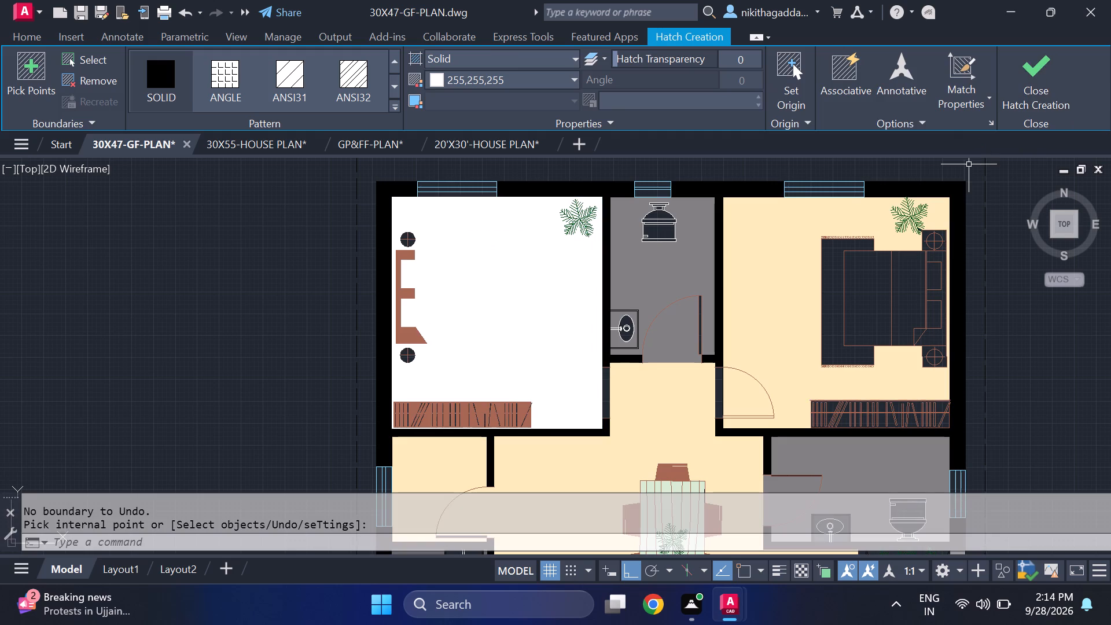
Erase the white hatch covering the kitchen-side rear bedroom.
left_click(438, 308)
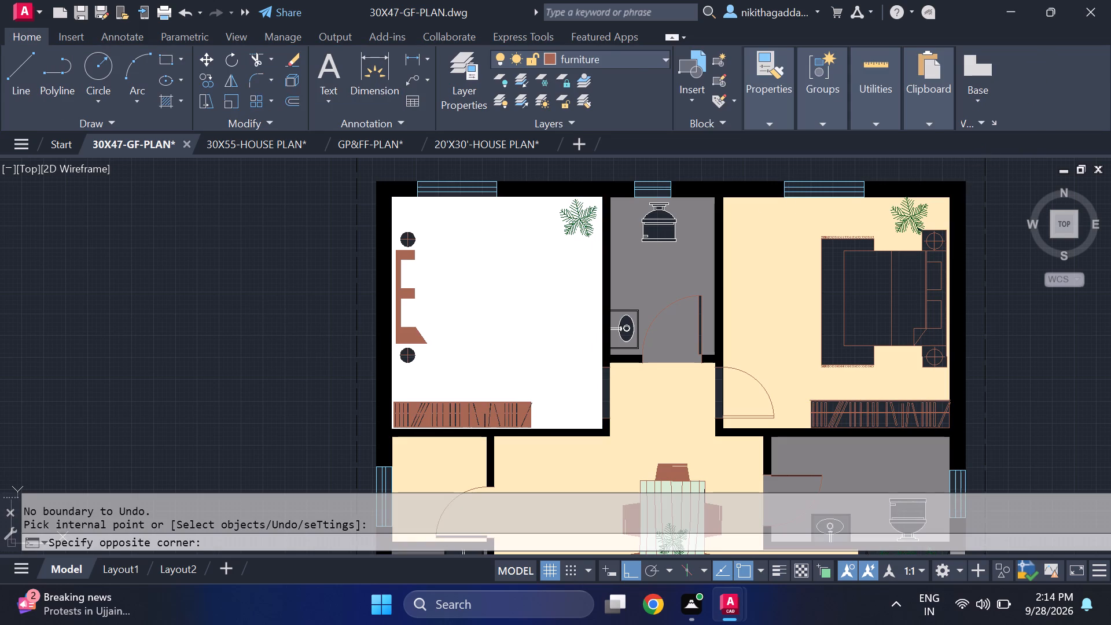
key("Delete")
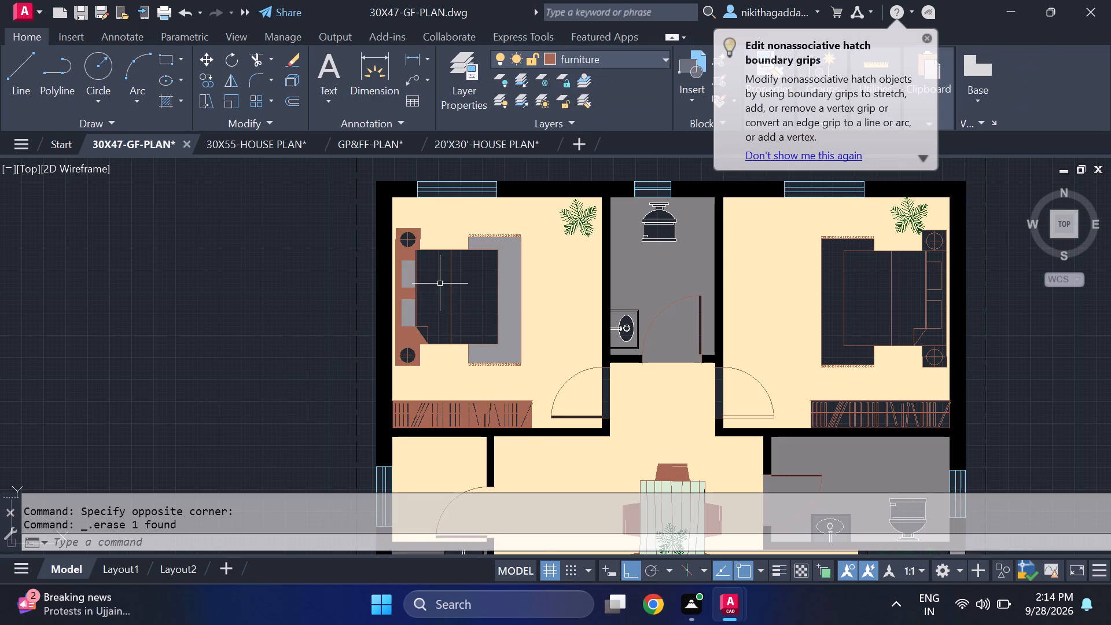
Fill the folded blanket corner and the thin strip beside the pillows on the same bed with a solid ByLayer hatch.
scroll(455, 326, "down", 3)
middle_click_drag(559, 430, 527, 374)
scroll(527, 394, "up", 2)
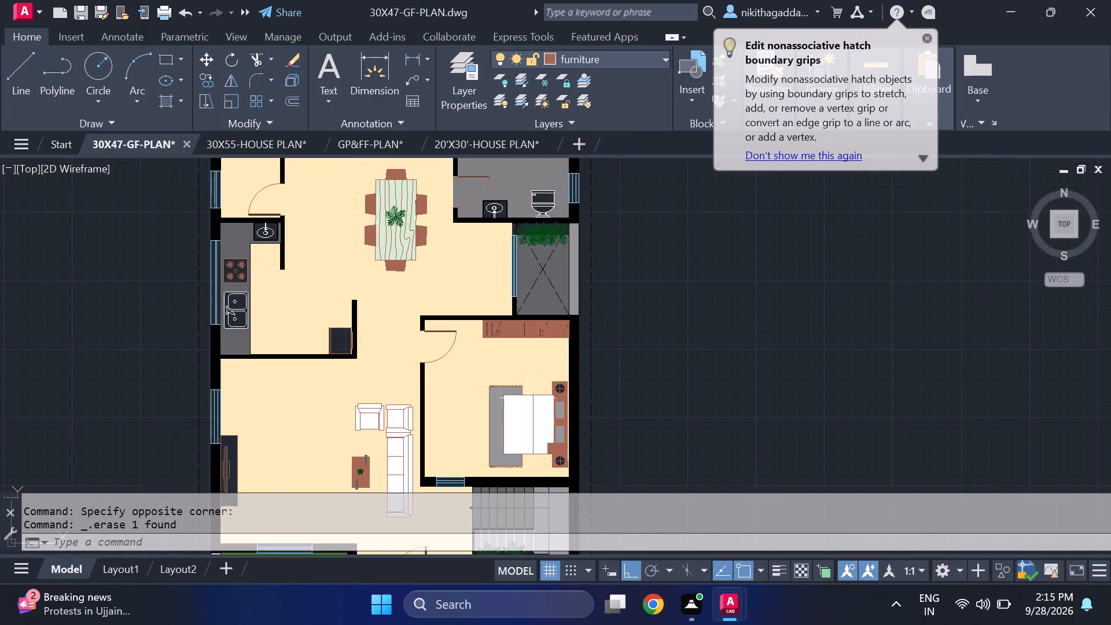
middle_click_drag(444, 323, 456, 442)
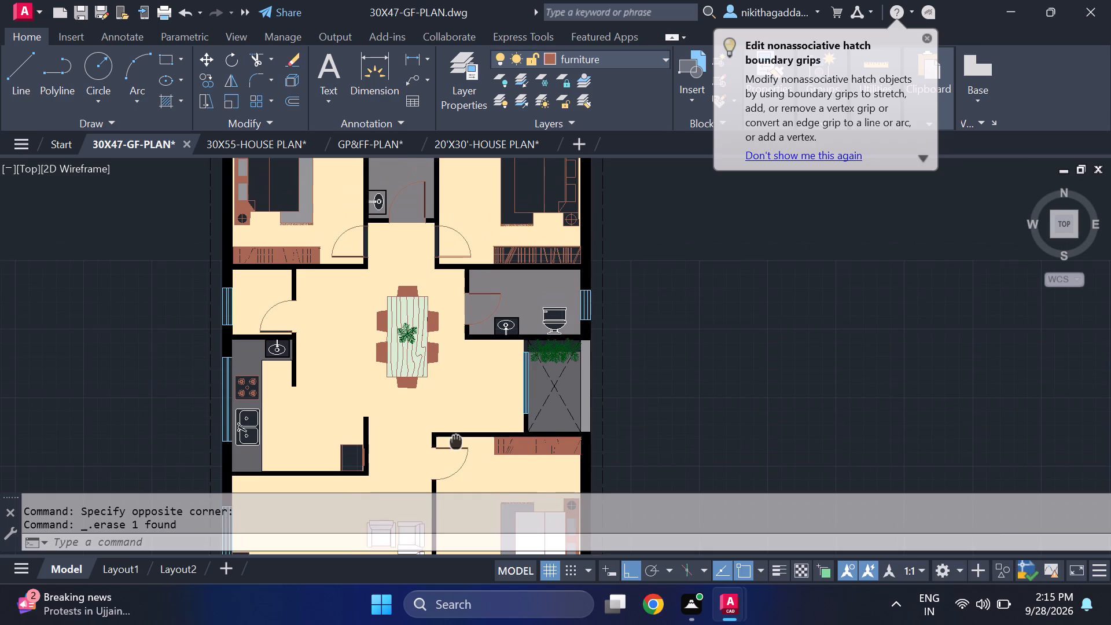
middle_click_drag(456, 442, 456, 448)
middle_click_drag(366, 329, 408, 433)
scroll(303, 316, "up", 3)
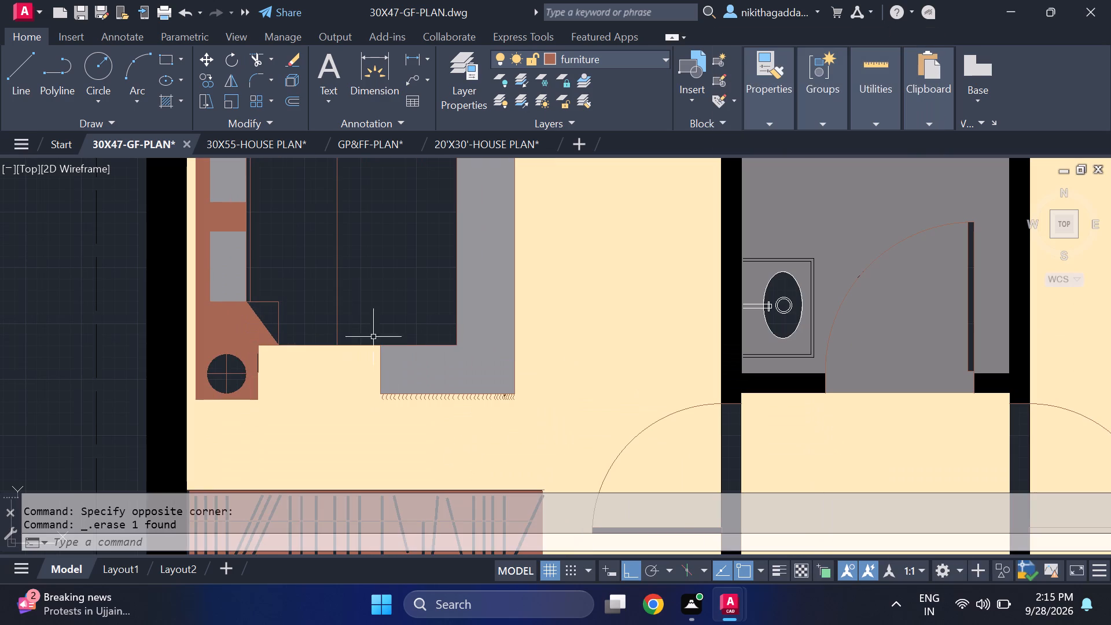
type("hatch")
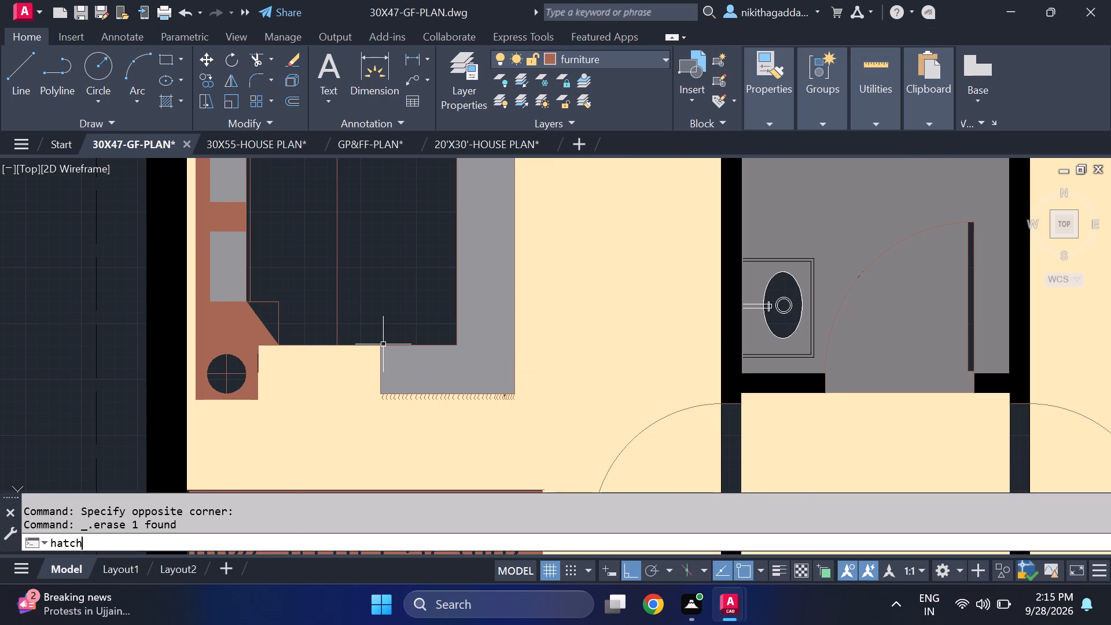
key("Return")
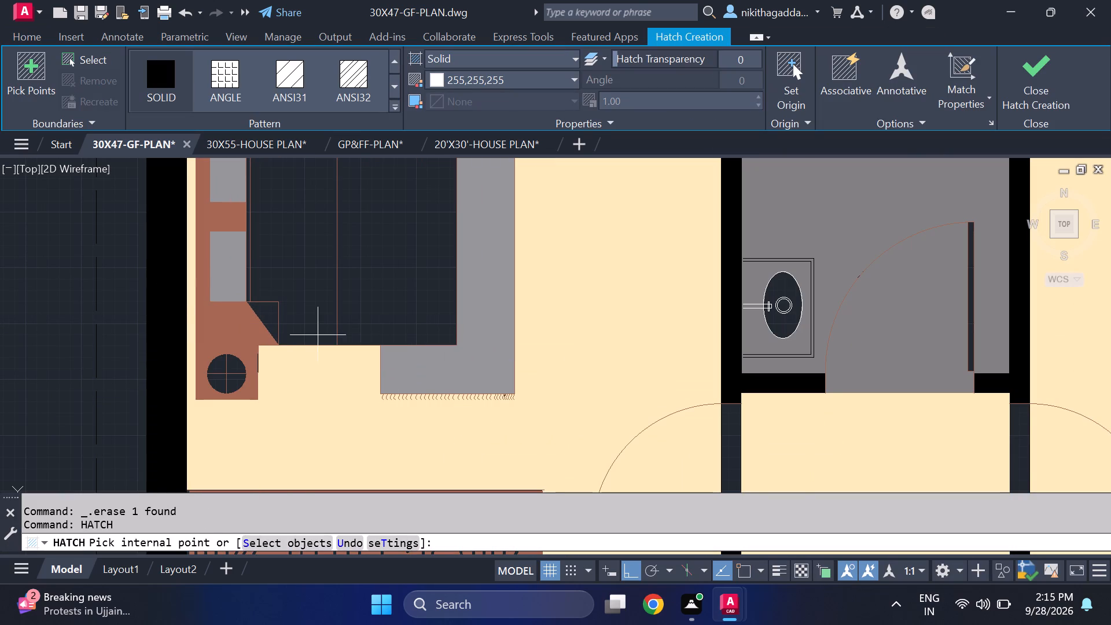
left_click(545, 78)
left_click(503, 96)
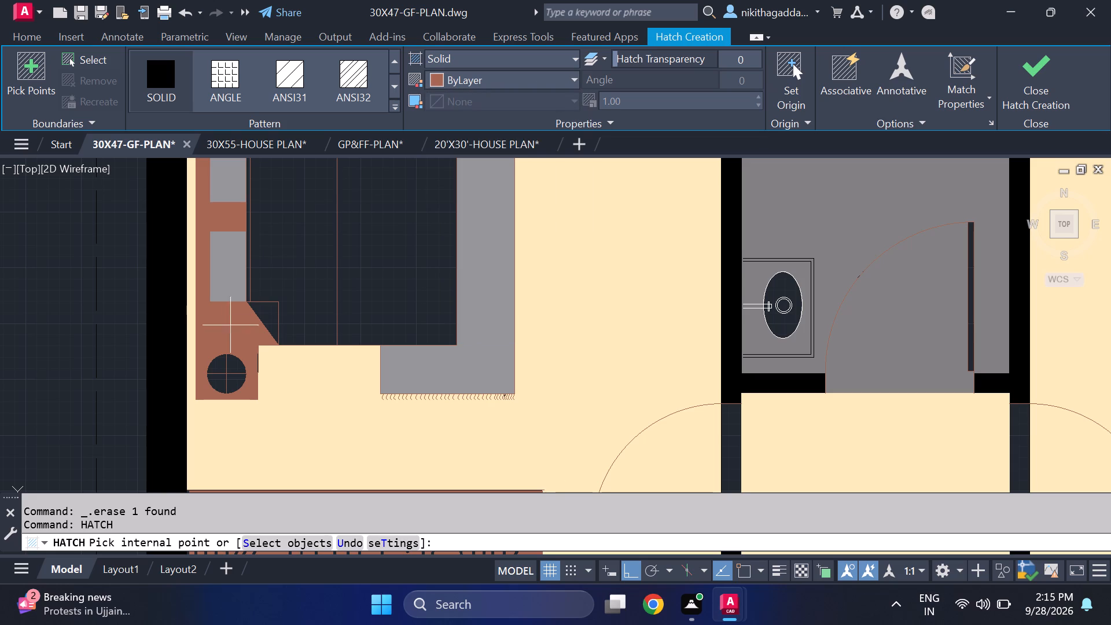
left_click(265, 314)
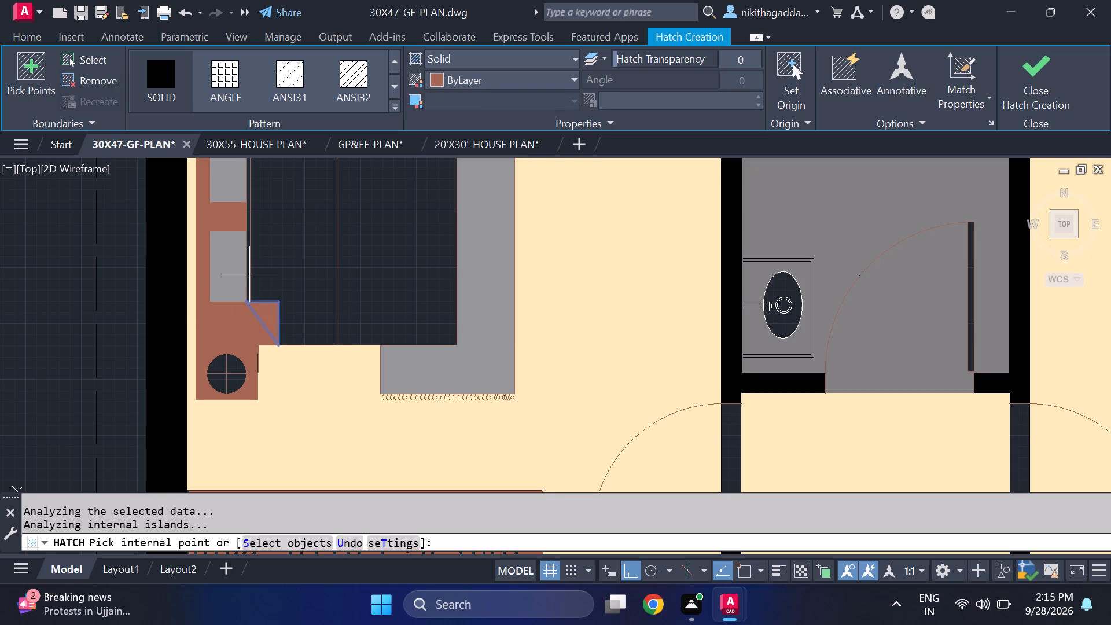
left_click(248, 269)
scroll(260, 259, "down", 2)
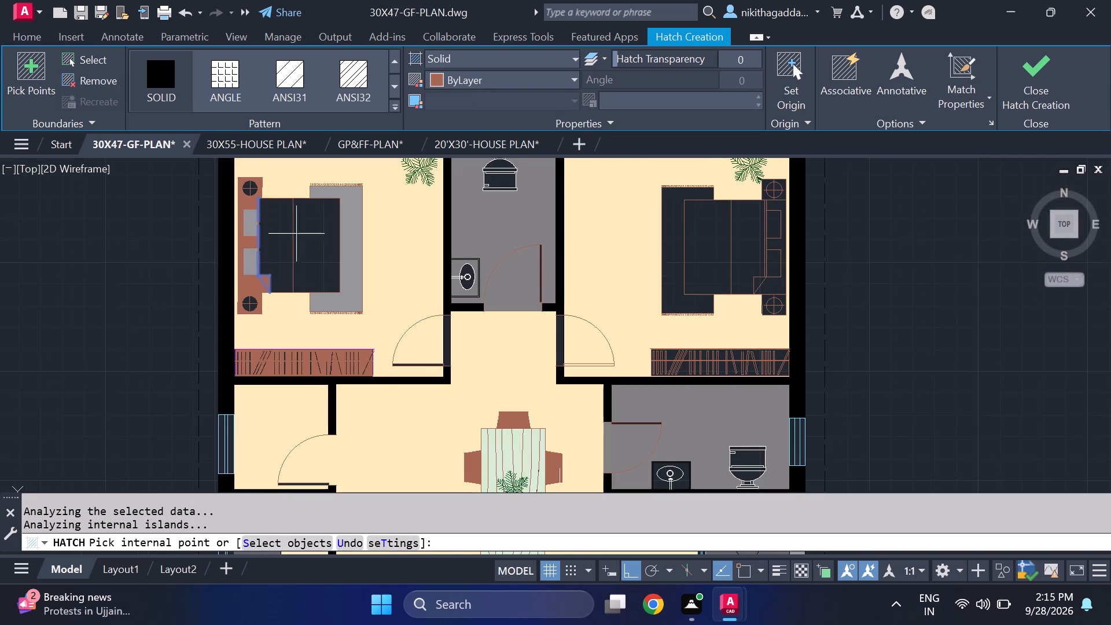
middle_click_drag(296, 237, 307, 308)
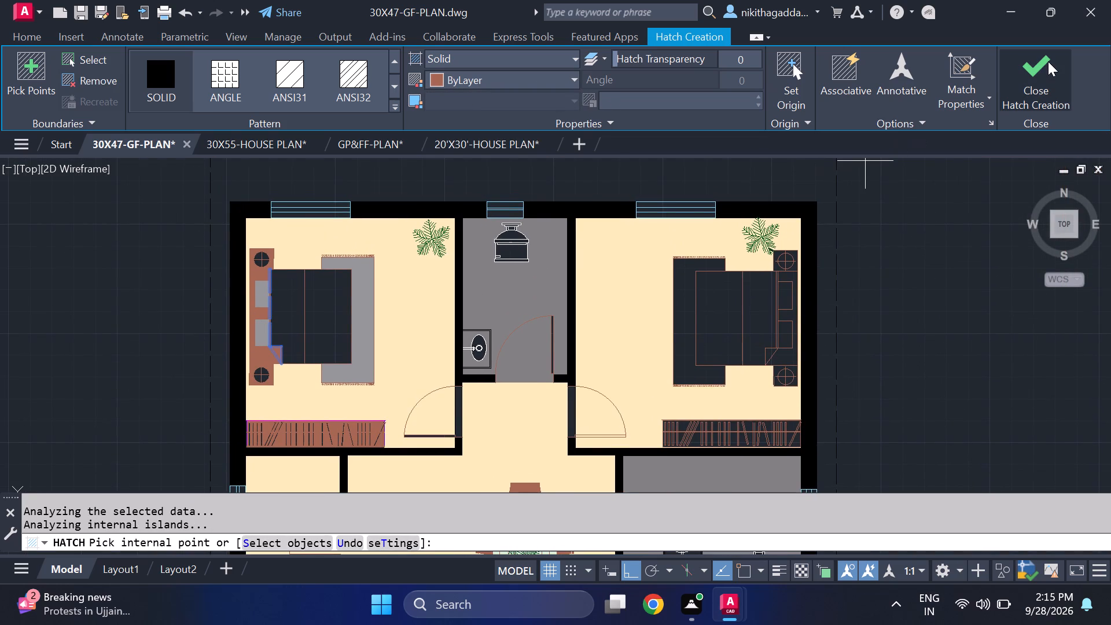
left_click(1048, 61)
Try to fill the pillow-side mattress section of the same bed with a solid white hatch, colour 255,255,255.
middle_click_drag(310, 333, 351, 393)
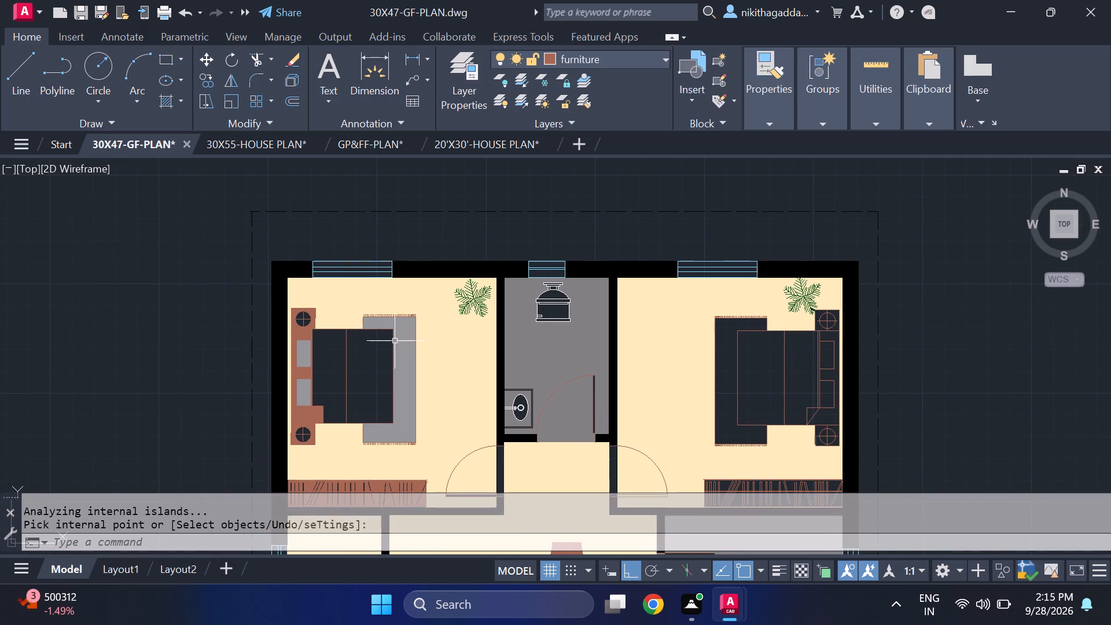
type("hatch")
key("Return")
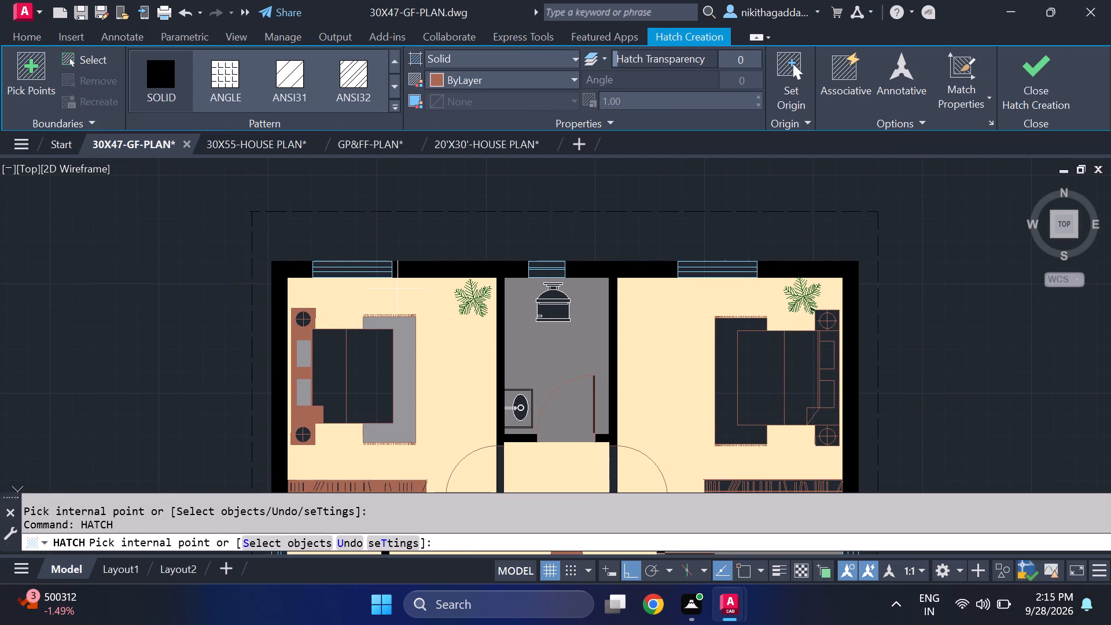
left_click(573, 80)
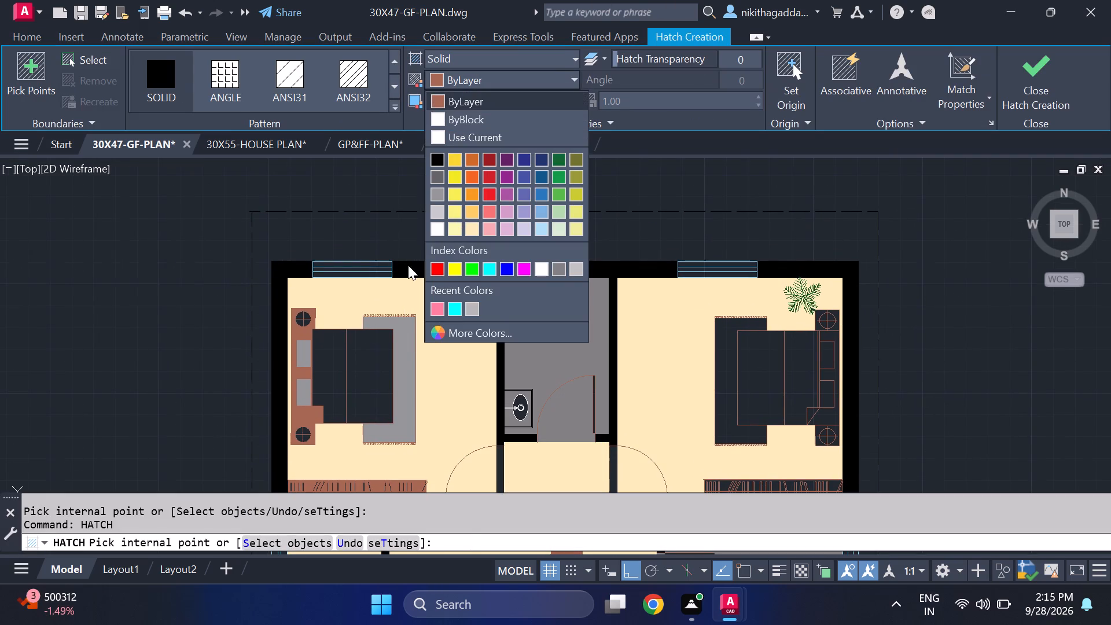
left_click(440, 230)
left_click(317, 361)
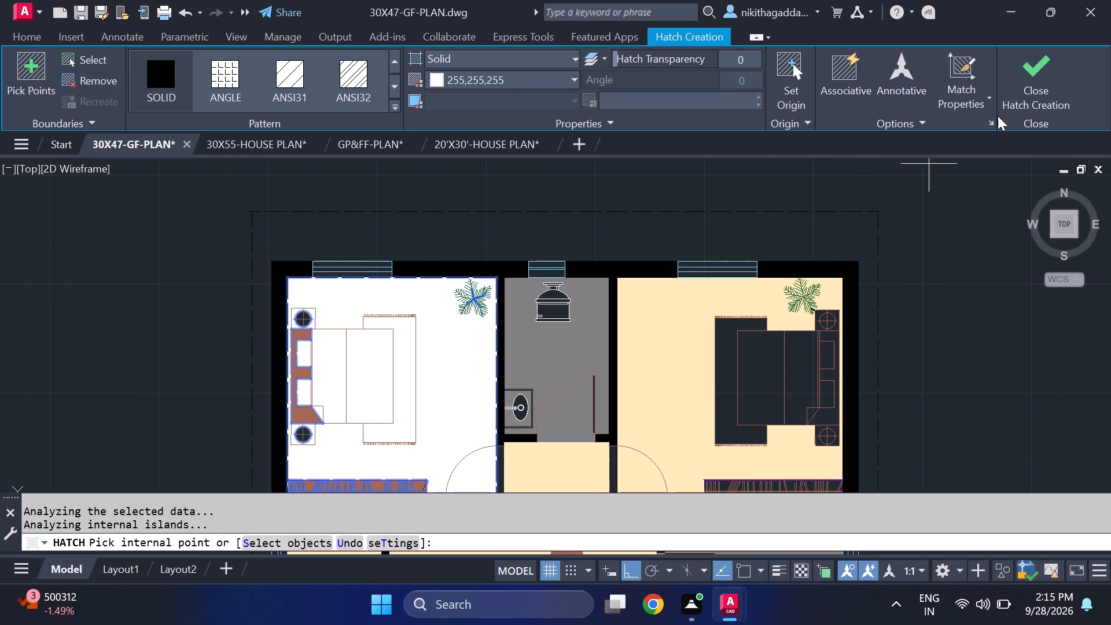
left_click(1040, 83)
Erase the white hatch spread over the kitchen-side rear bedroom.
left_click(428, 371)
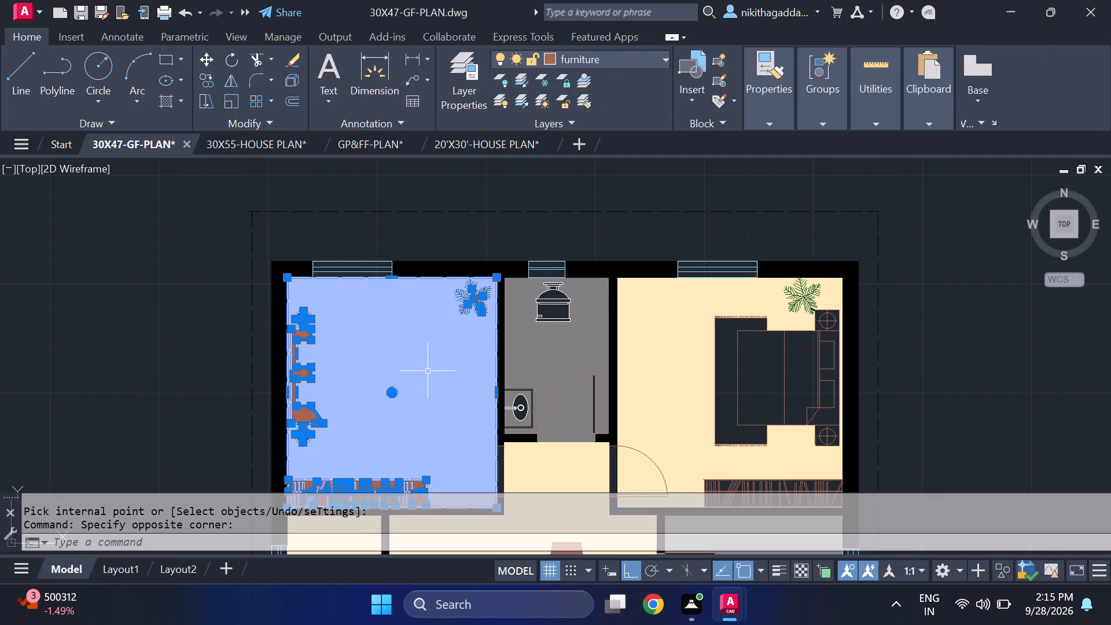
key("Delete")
Fill both mattress sections of the kitchen-side rear bedroom's bed with a solid white hatch, colour 255,255,255.
scroll(322, 370, "up", 3)
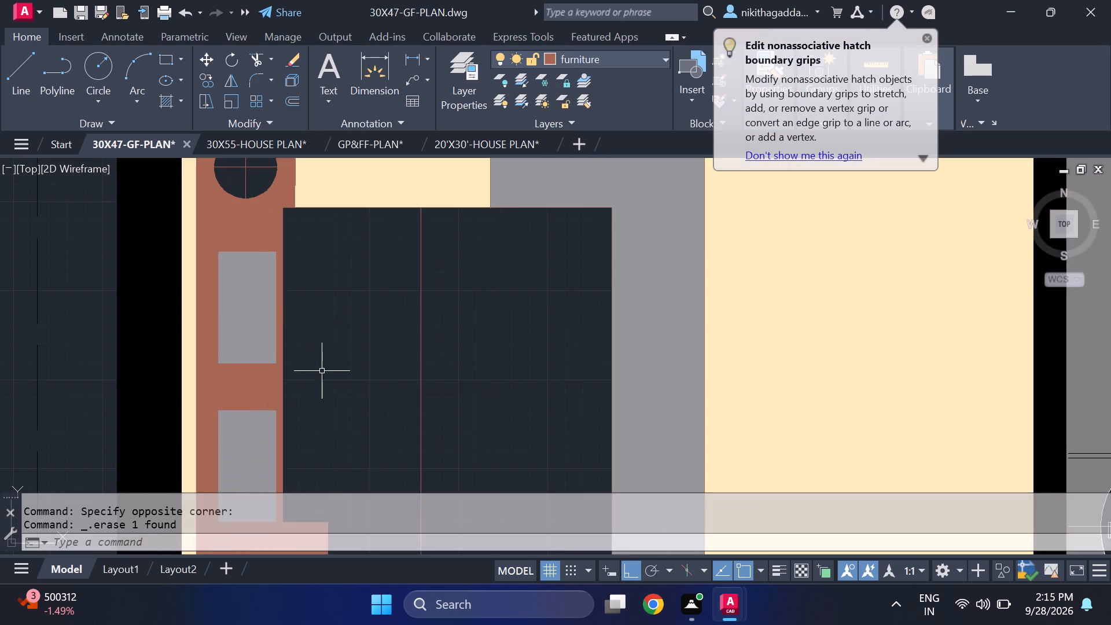
scroll(335, 406, "down", 2)
middle_click_drag(382, 438, 273, 325)
scroll(336, 364, "down", 2)
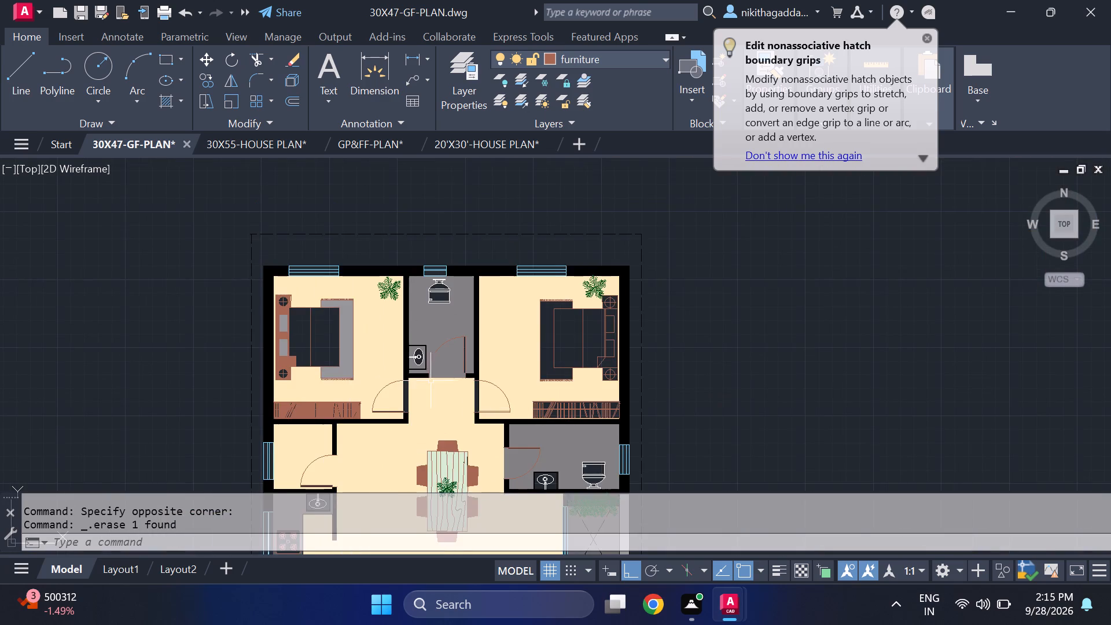
middle_click_drag(521, 422, 400, 273)
middle_click_drag(502, 431, 494, 324)
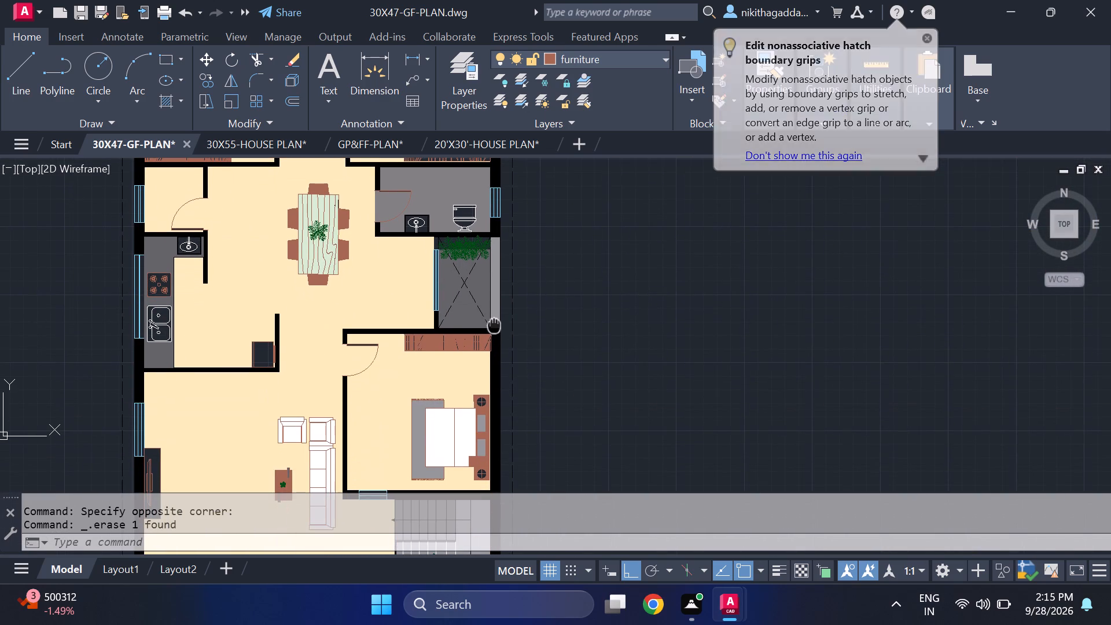
middle_click_drag(494, 324, 587, 448)
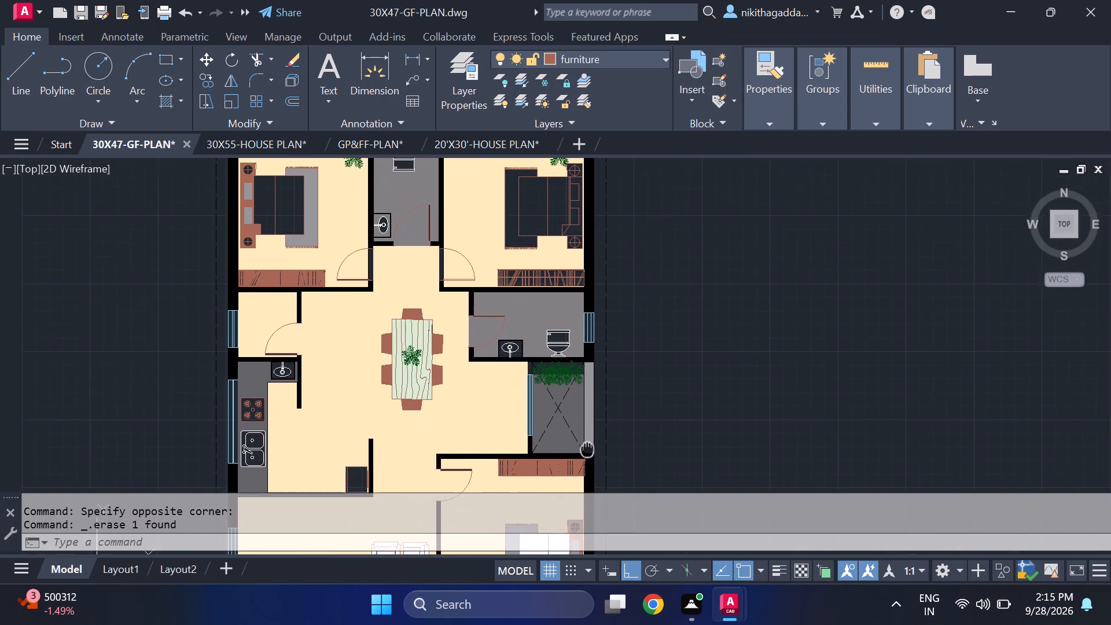
middle_click_drag(587, 448, 576, 392)
middle_click_drag(575, 367, 572, 322)
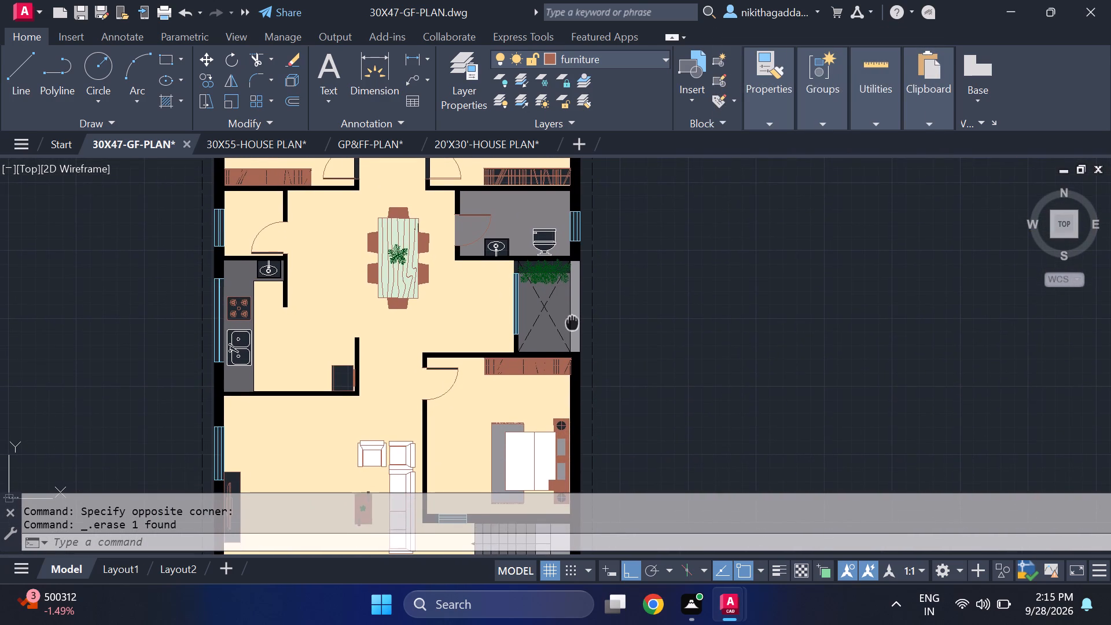
middle_click_drag(572, 322, 551, 390)
middle_click_drag(370, 299, 412, 455)
scroll(293, 333, "up", 3)
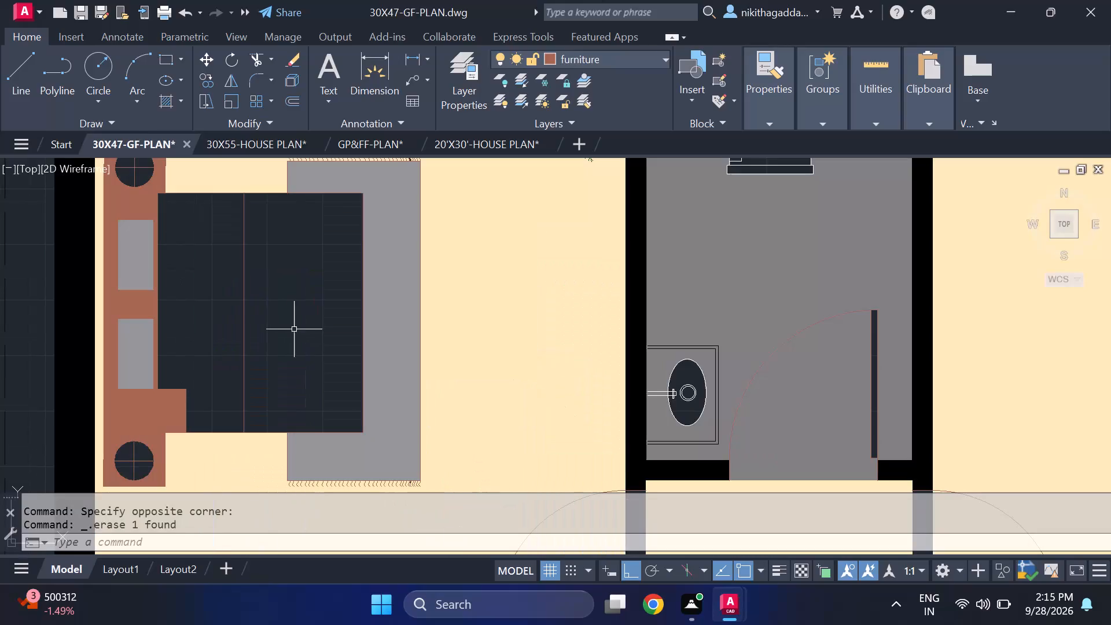
type("hatch")
key("Return")
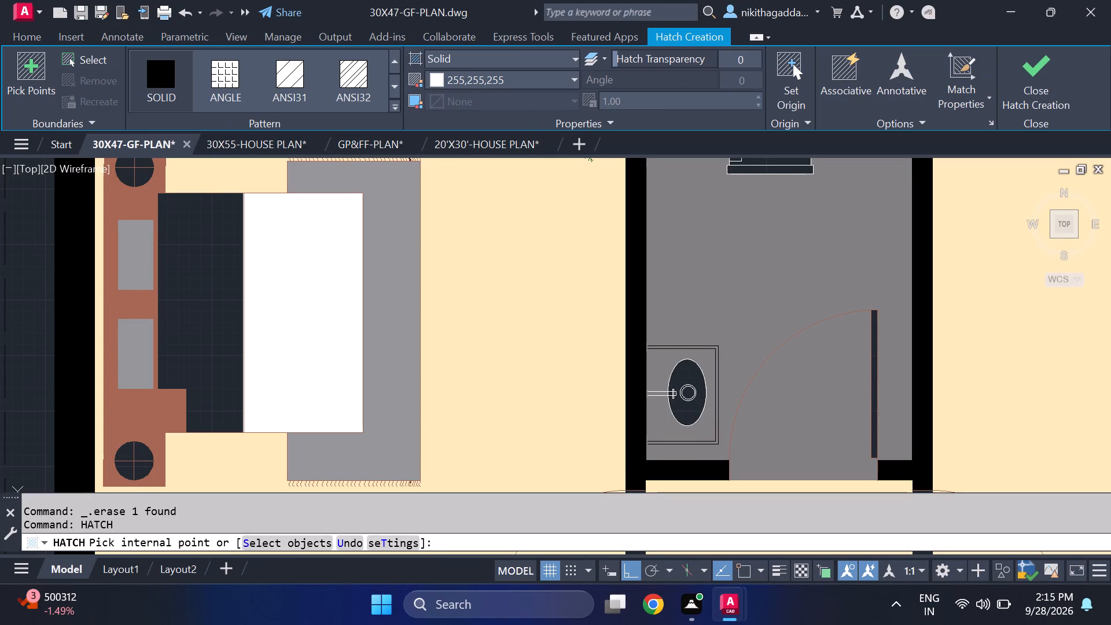
left_click(303, 334)
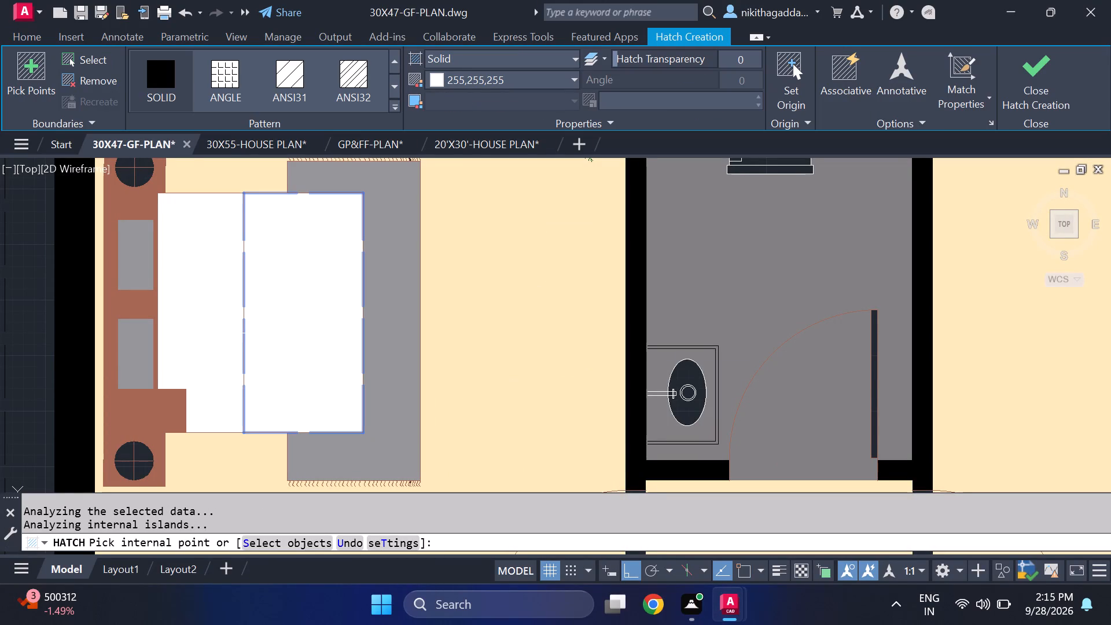
left_click(224, 333)
left_click(1034, 82)
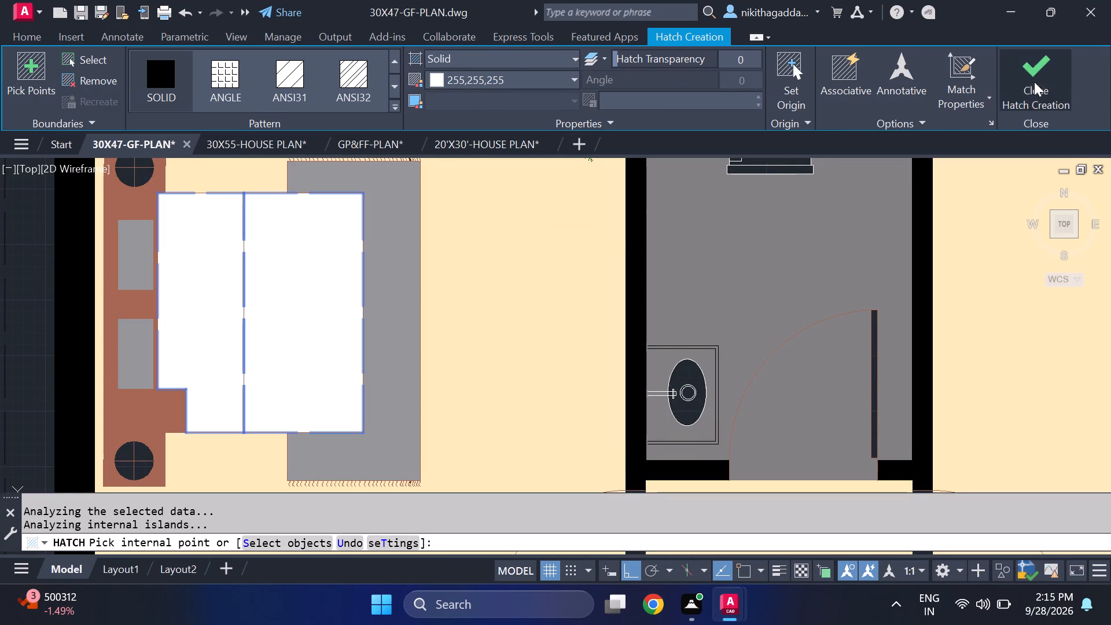
Fill both mattress sections of the bed in the rear bedroom opposite the kitchen side with a solid white hatch, colour 255,255,255.
scroll(499, 361, "down", 3)
middle_click_drag(630, 416, 429, 352)
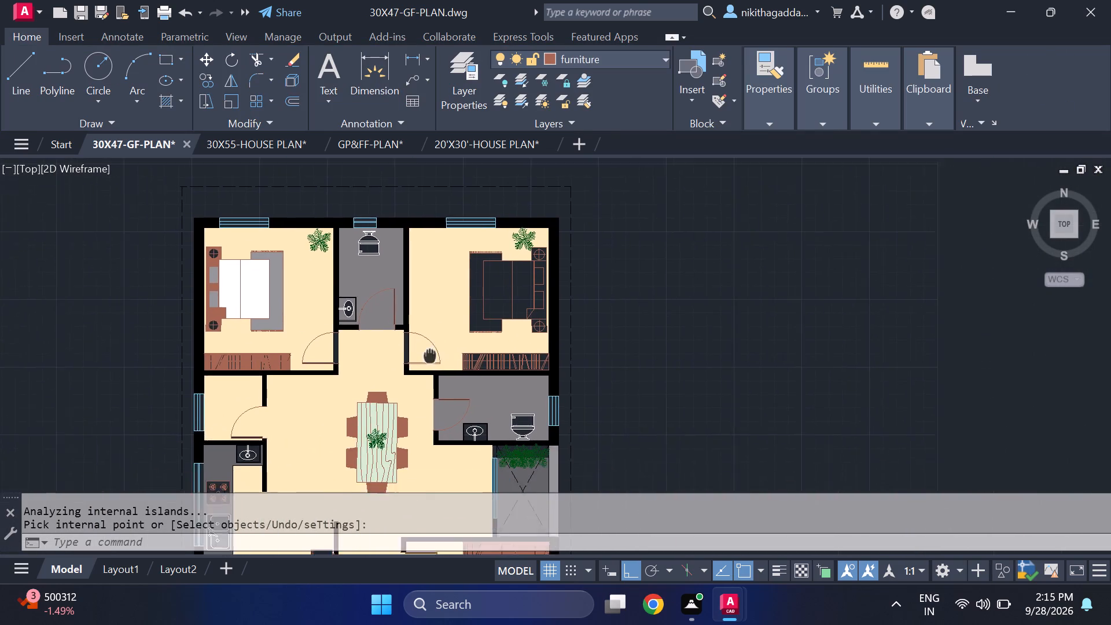
middle_click_drag(429, 352, 456, 370)
type("hatch")
key("Return")
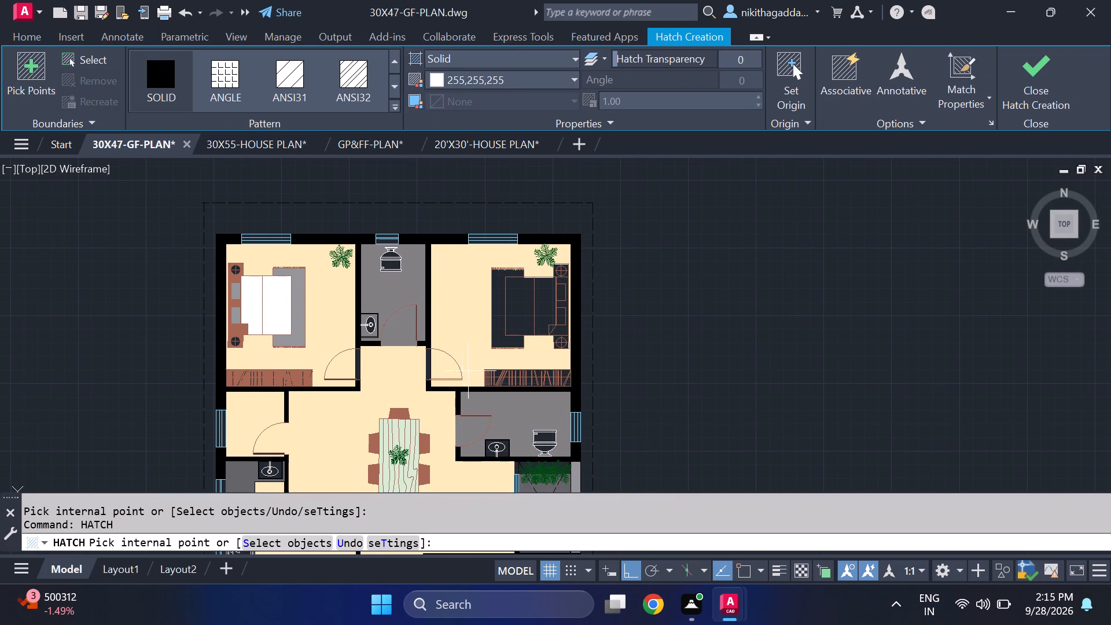
left_click(517, 307)
left_click(539, 314)
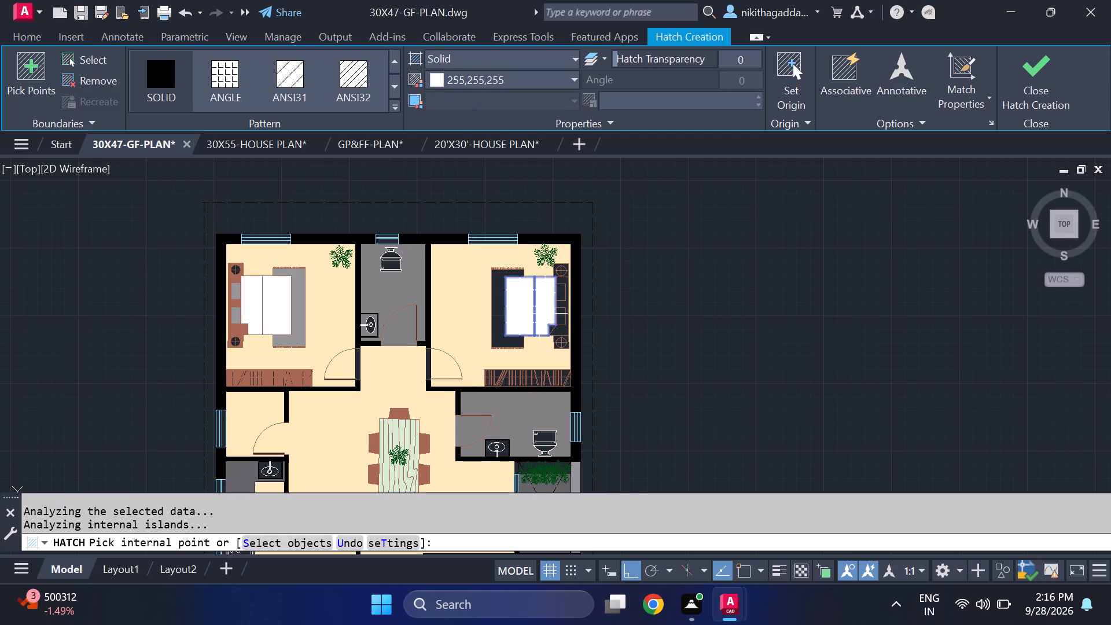
left_click(1022, 84)
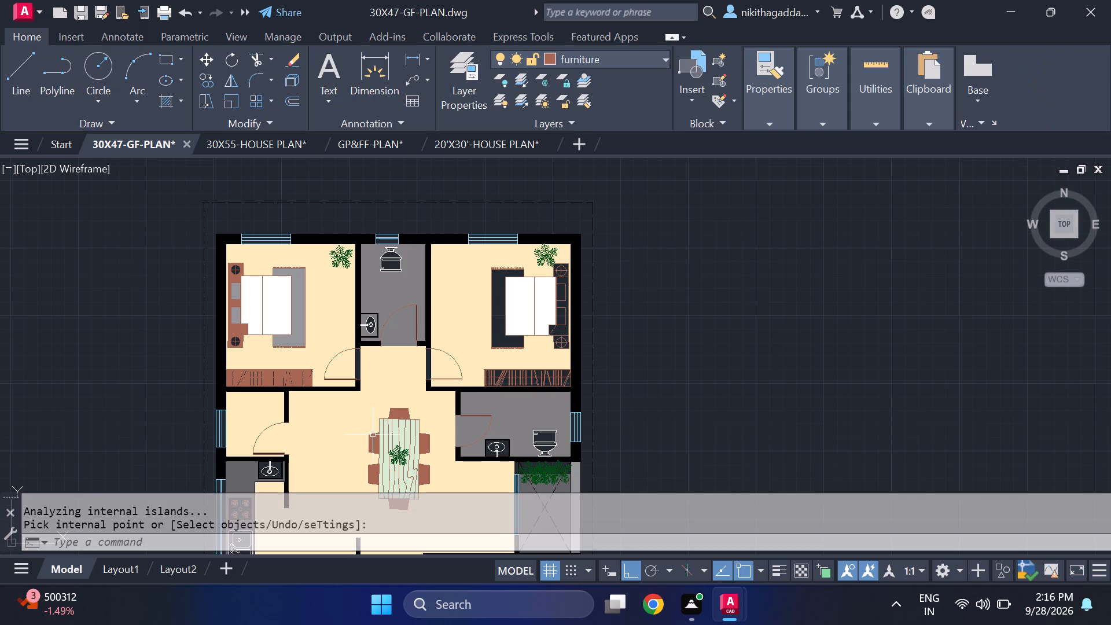
Fill the rug and both pillows of the same bed with a solid grey hatch, colour 147,149,152.
type("hatch")
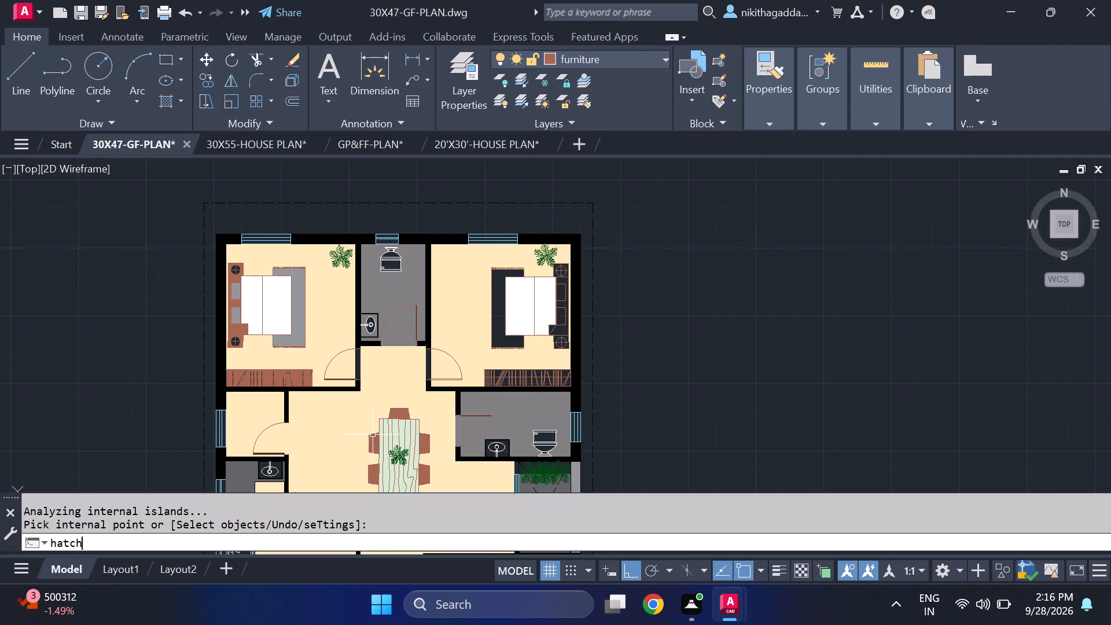
key("Return")
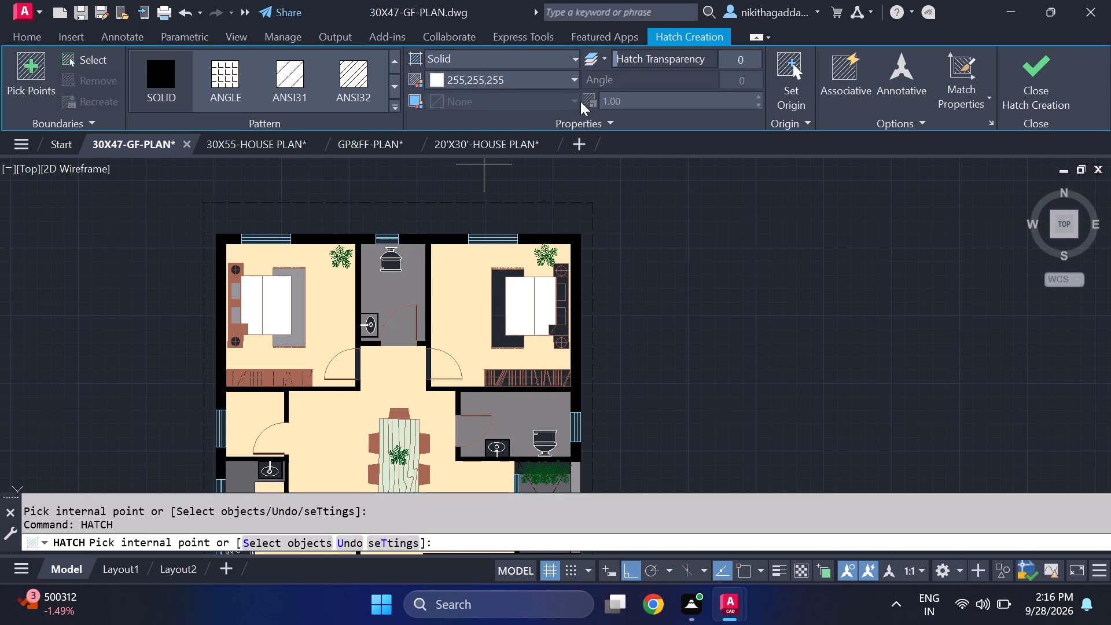
left_click(568, 76)
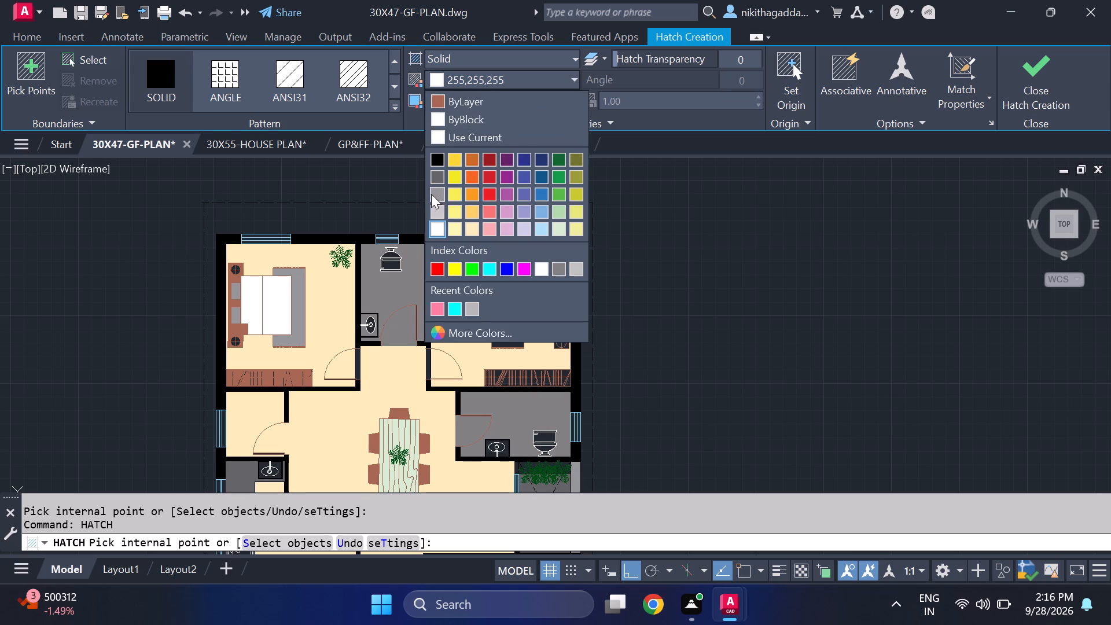
left_click(439, 192)
left_click(501, 320)
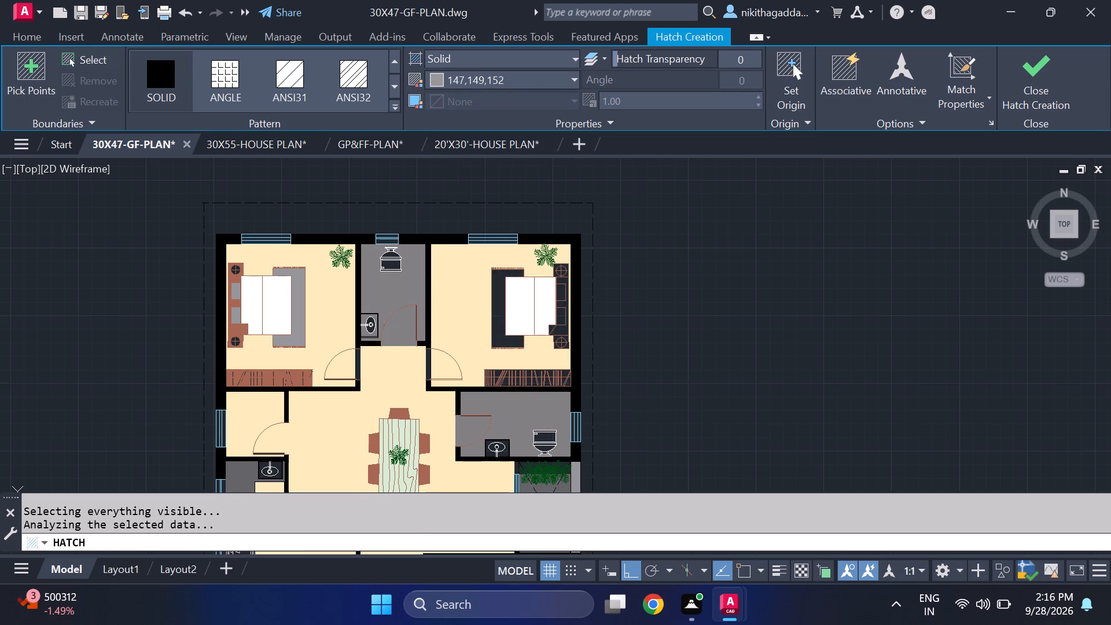
left_click(560, 312)
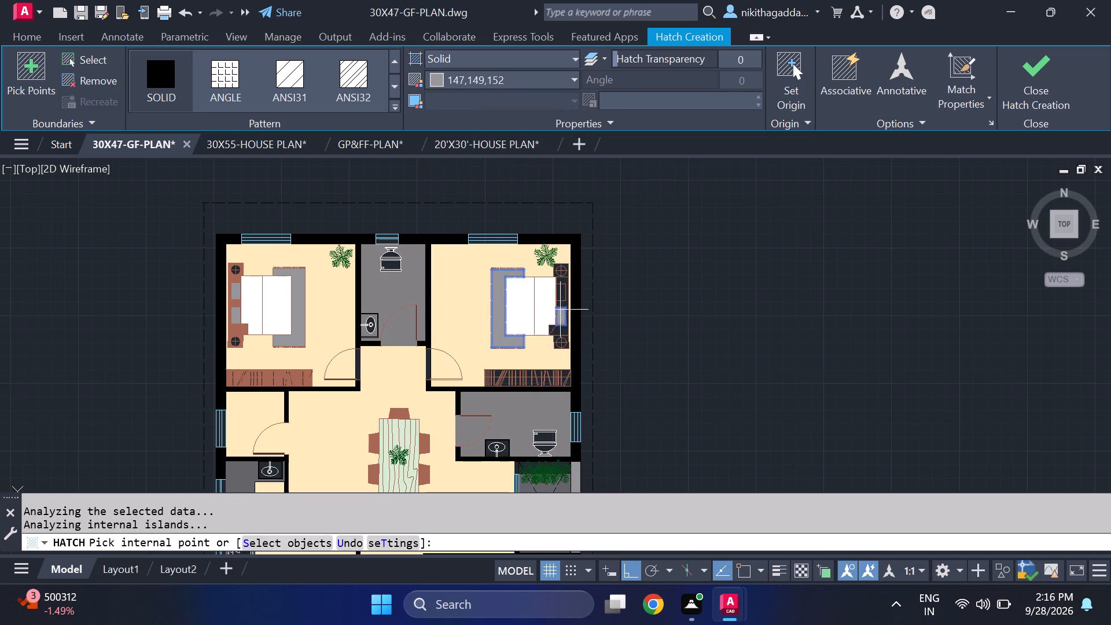
left_click(563, 292)
left_click(1032, 67)
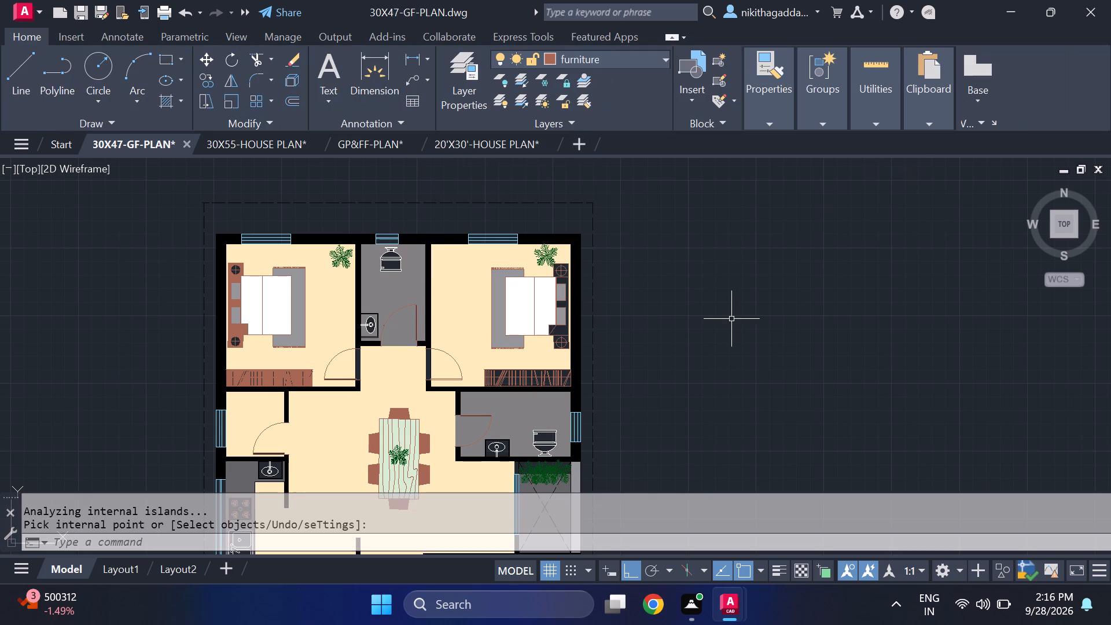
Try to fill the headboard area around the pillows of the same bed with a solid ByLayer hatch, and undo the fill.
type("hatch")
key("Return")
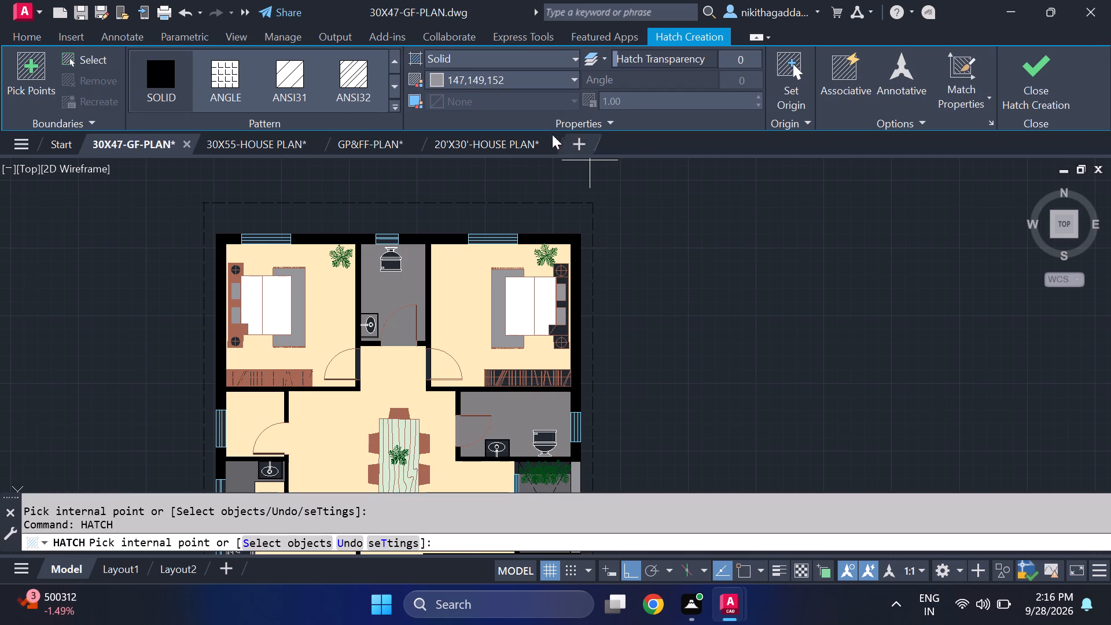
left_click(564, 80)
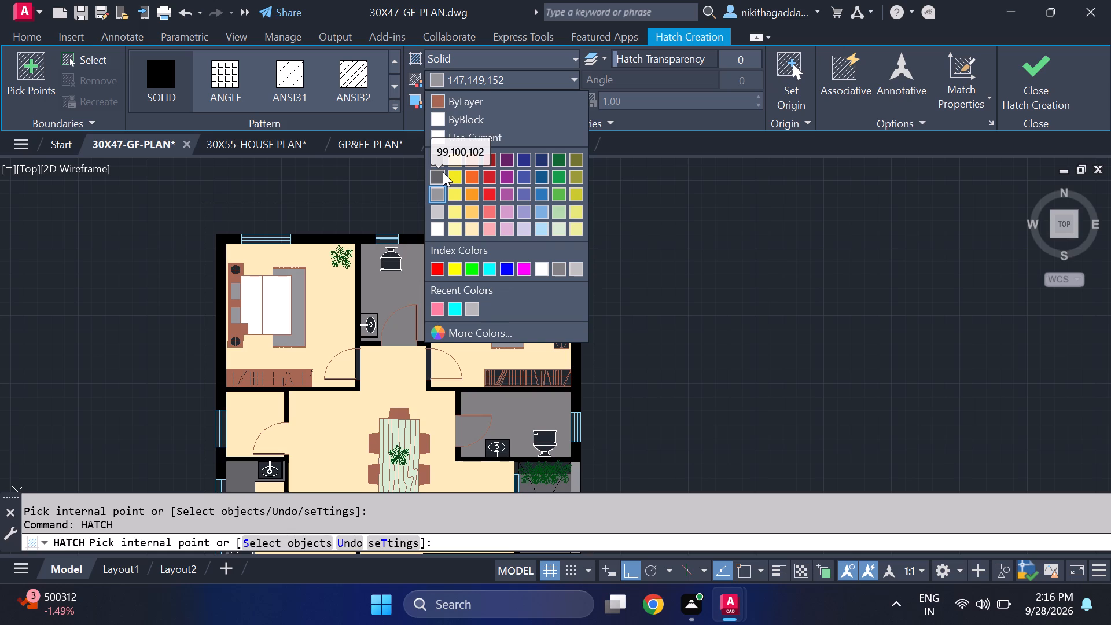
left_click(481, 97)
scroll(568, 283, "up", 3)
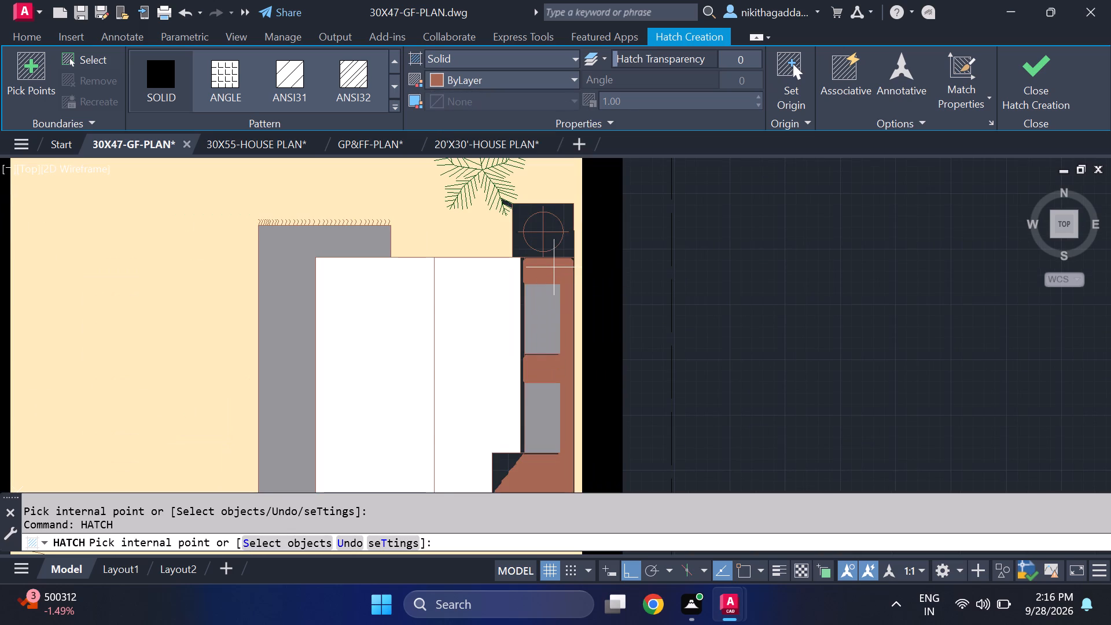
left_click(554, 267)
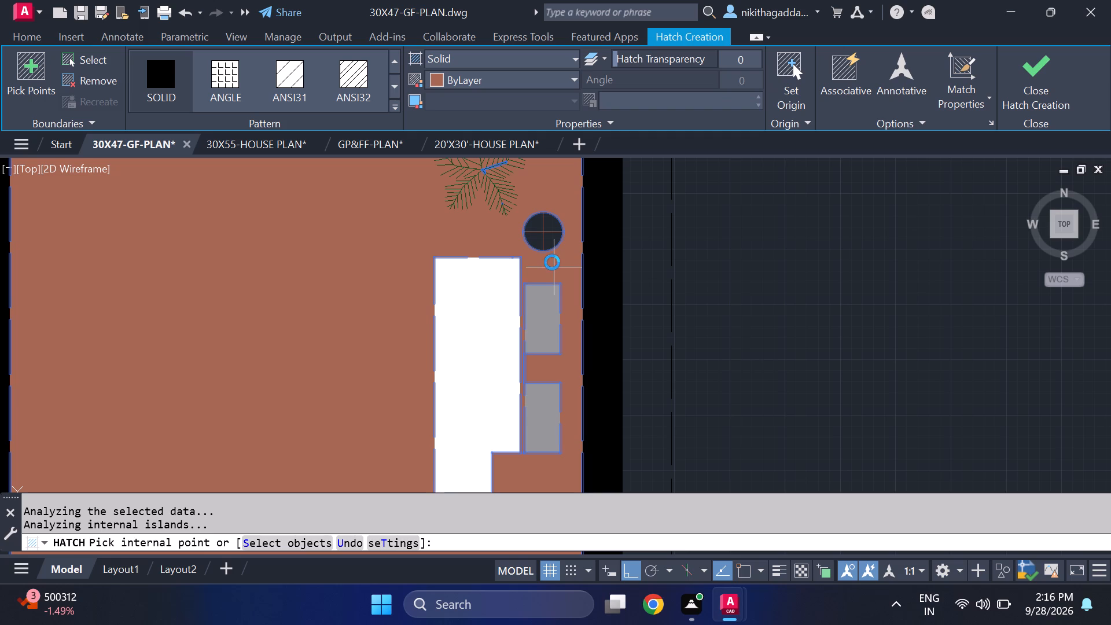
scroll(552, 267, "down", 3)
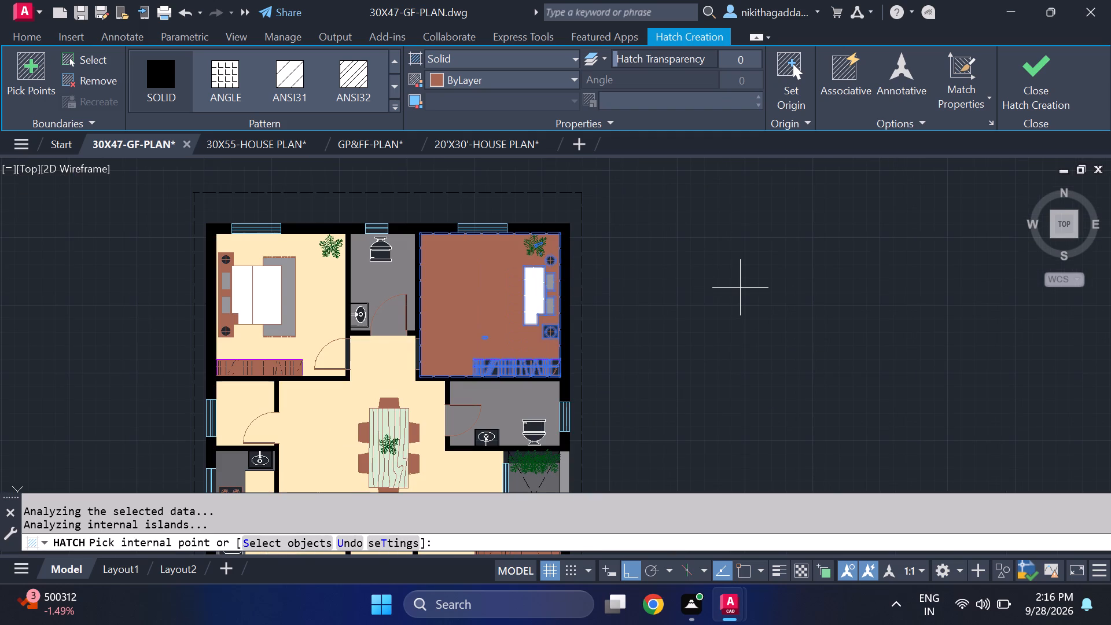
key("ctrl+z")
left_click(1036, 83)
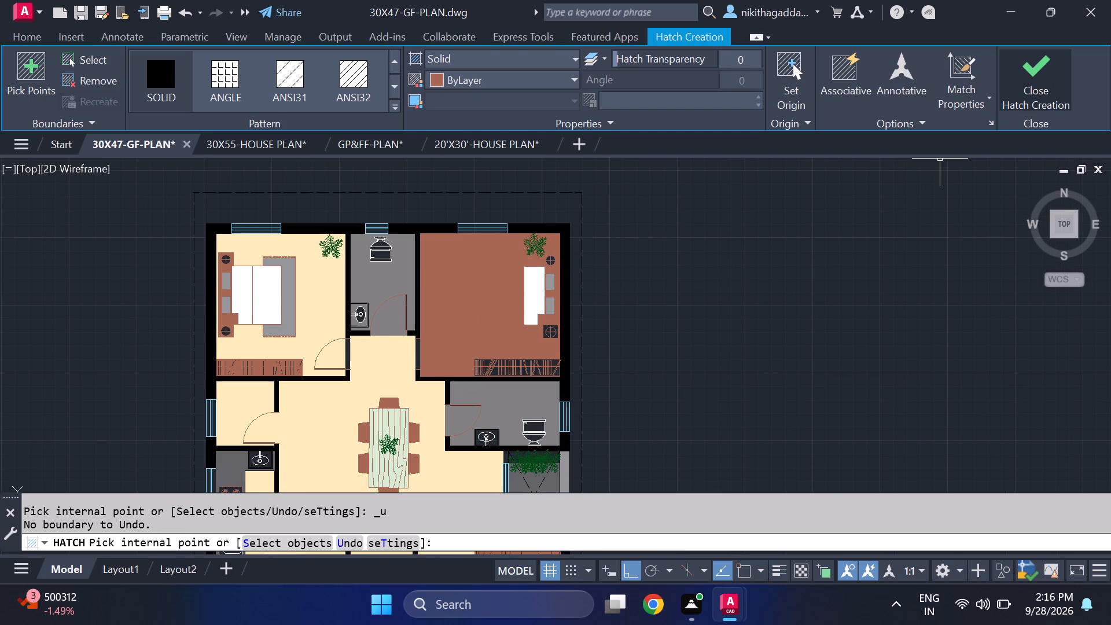
Delete the brown solid hatch that covers the floor of the plan's upper-right bedroom.
left_click(461, 292)
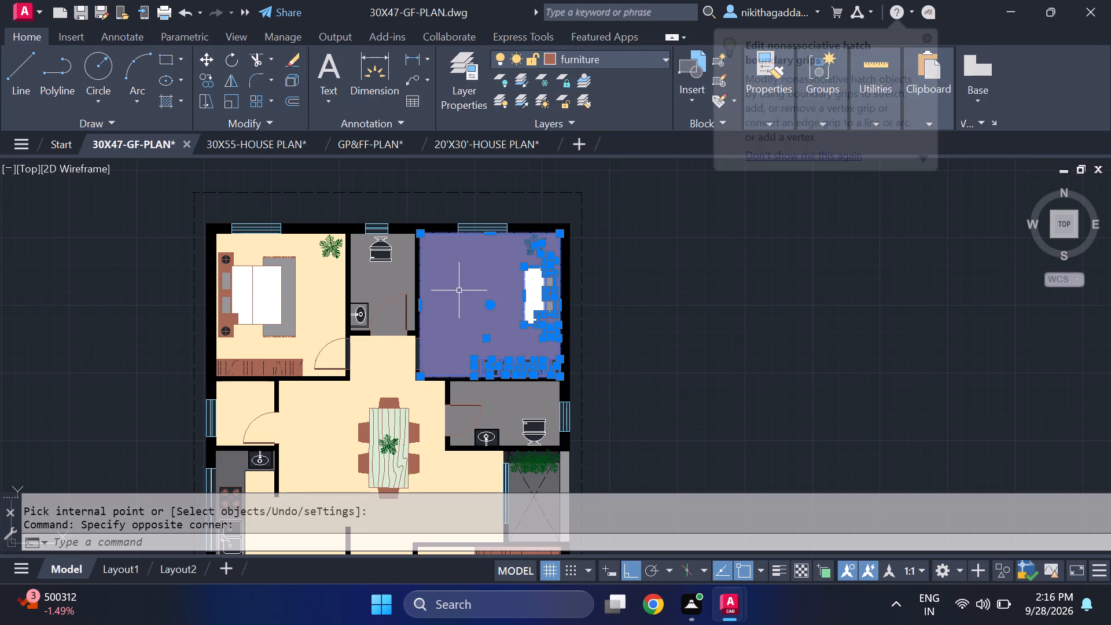
key("Delete")
Hatch the folded bed corner, lower bedside table and headboard in the upper-right bedroom with a solid ByLayer fill on the furniture layer.
scroll(535, 282, "up", 2)
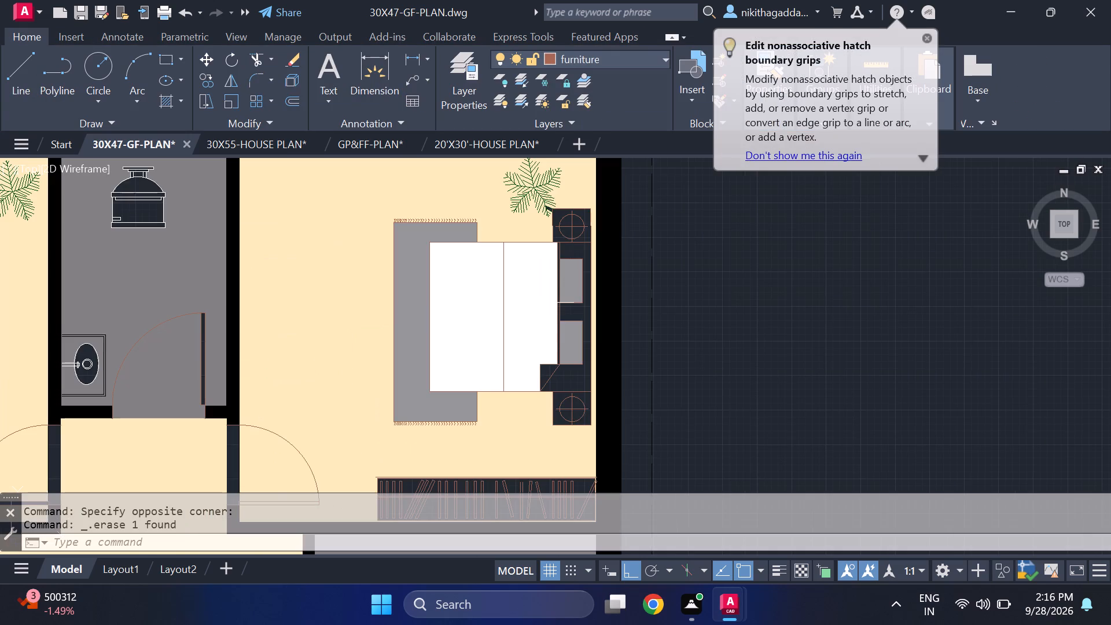
type("hatch")
key("Return")
scroll(557, 410, "up", 2)
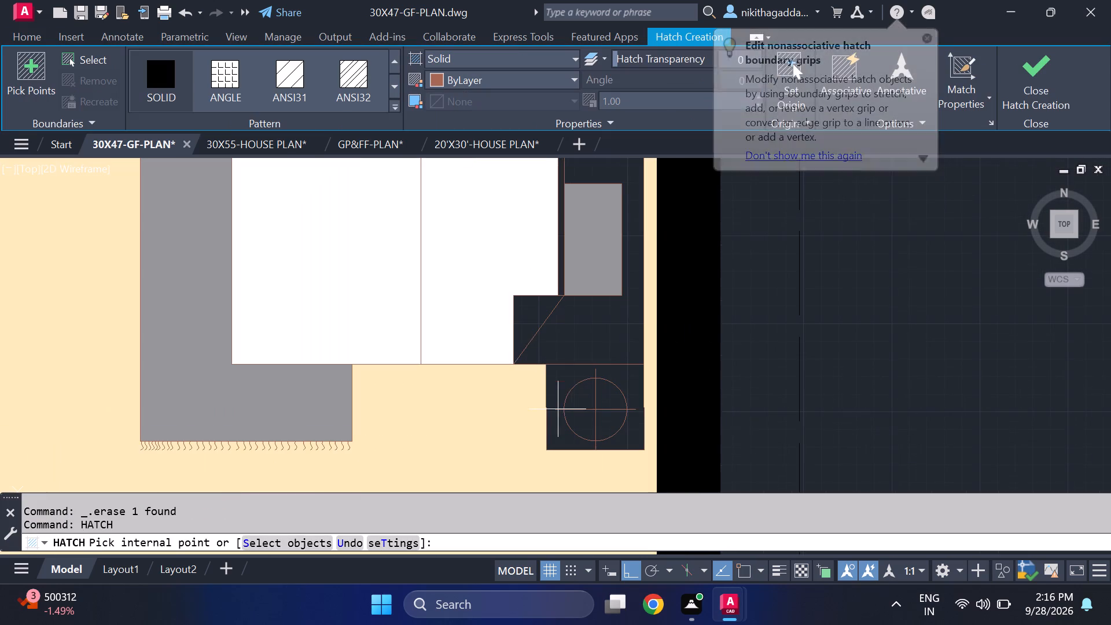
left_click(532, 322)
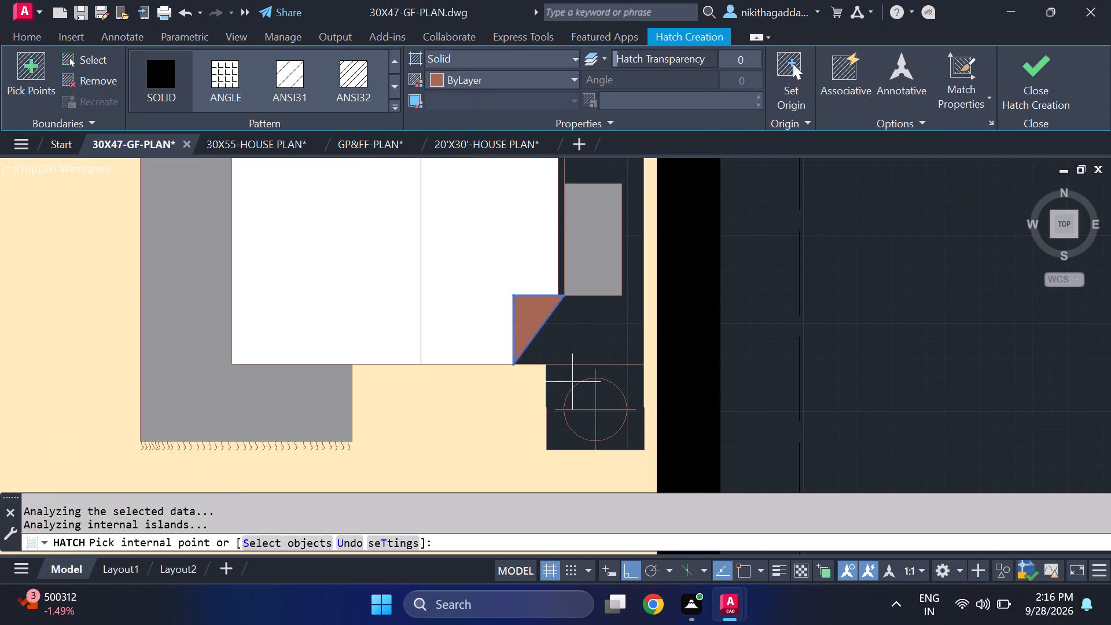
left_click(571, 378)
scroll(612, 289, "down", 2)
middle_click_drag(604, 266, 594, 339)
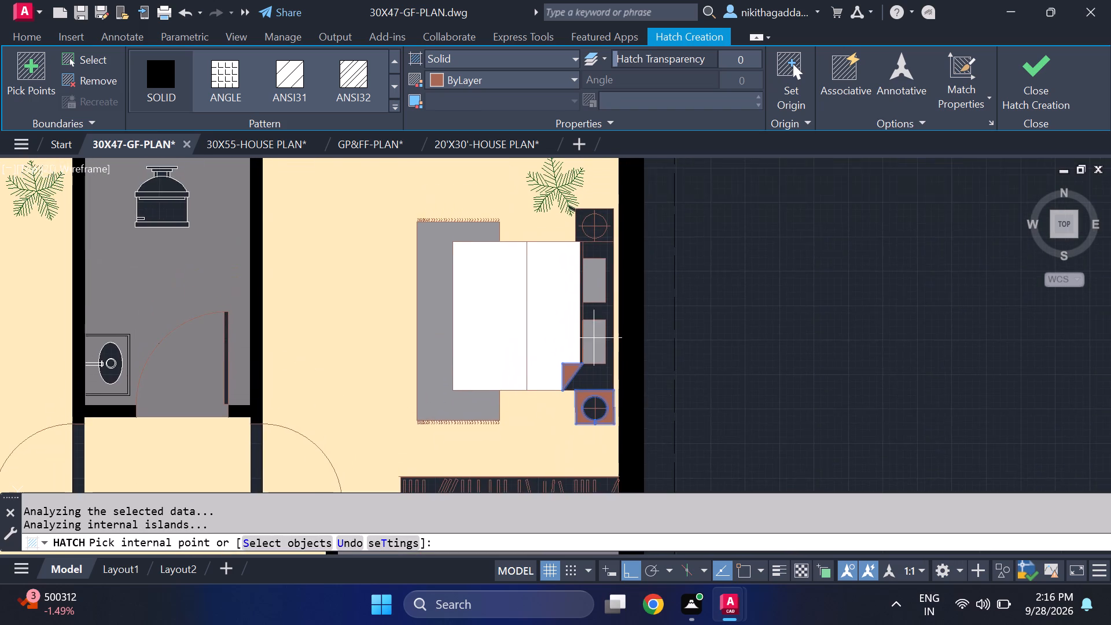
scroll(606, 310, "up", 1)
left_click(597, 307)
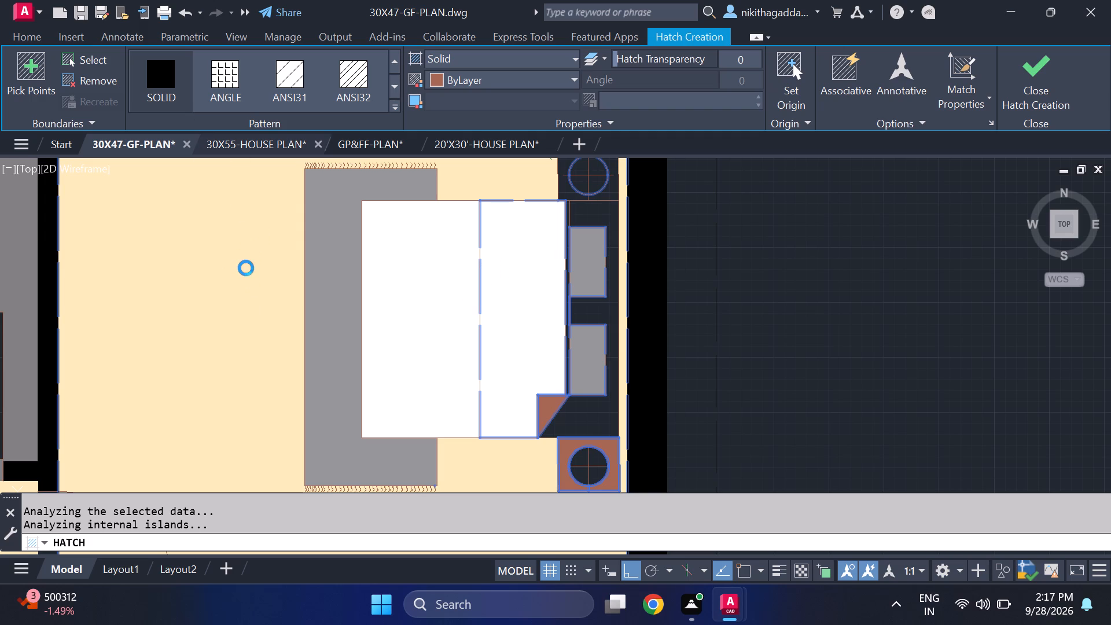
scroll(429, 414, "down", 5)
middle_click_drag(528, 410, 522, 398)
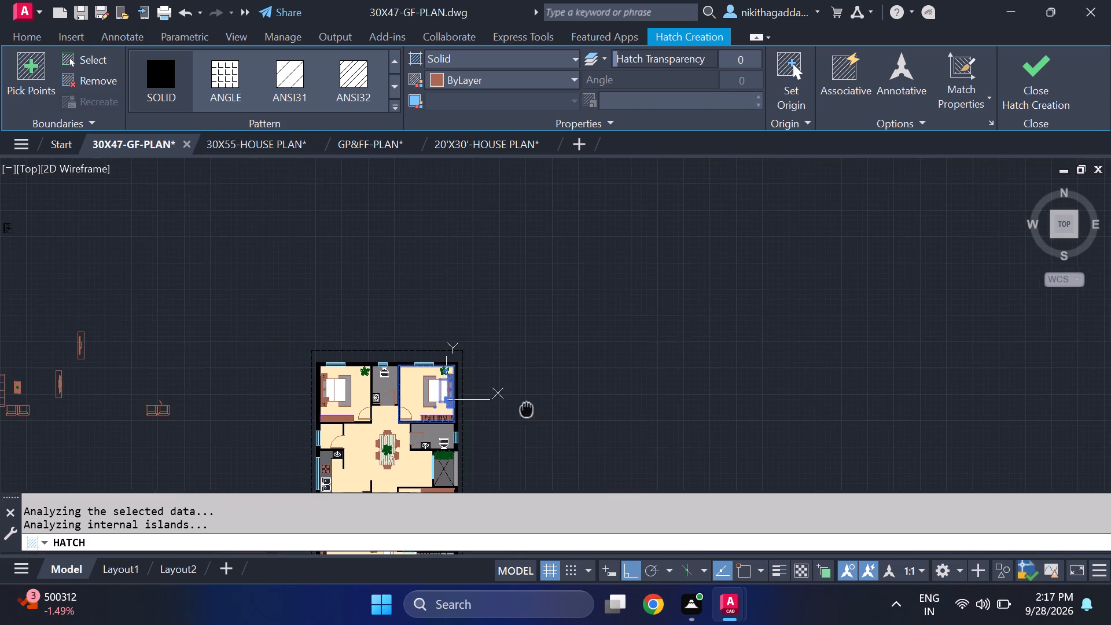
middle_click_drag(522, 398, 578, 211)
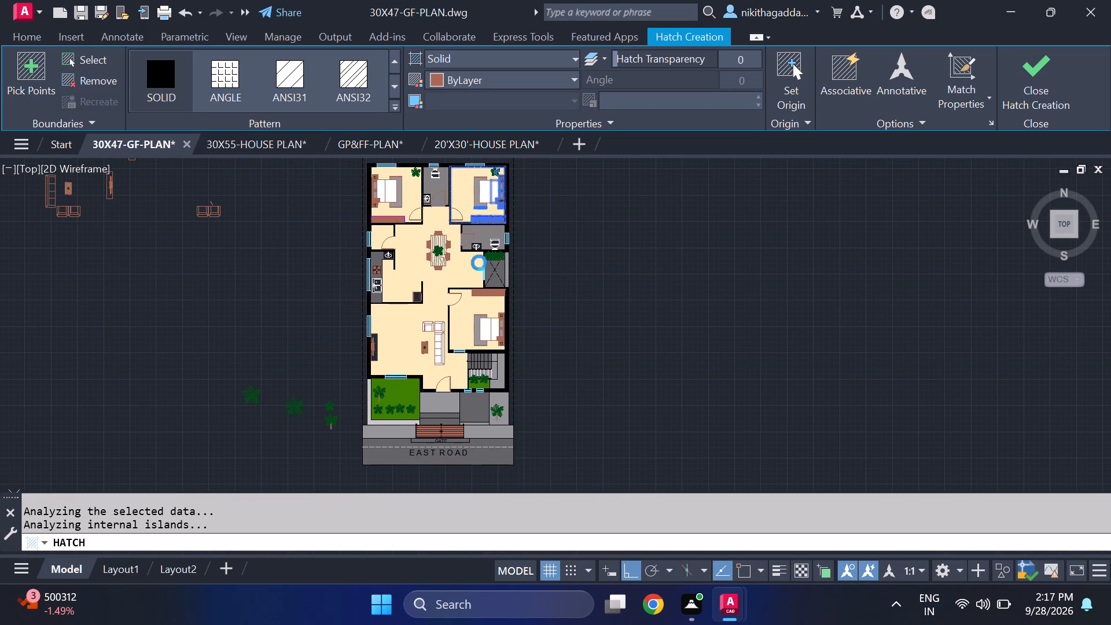
scroll(417, 213, "up", 1)
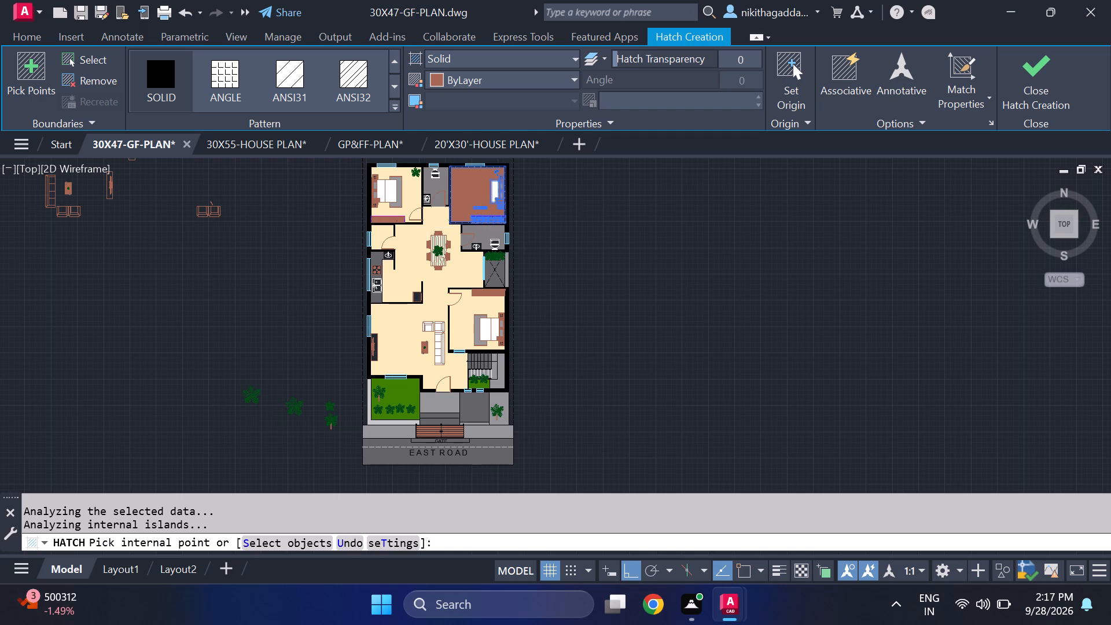
middle_click_drag(387, 402, 403, 483)
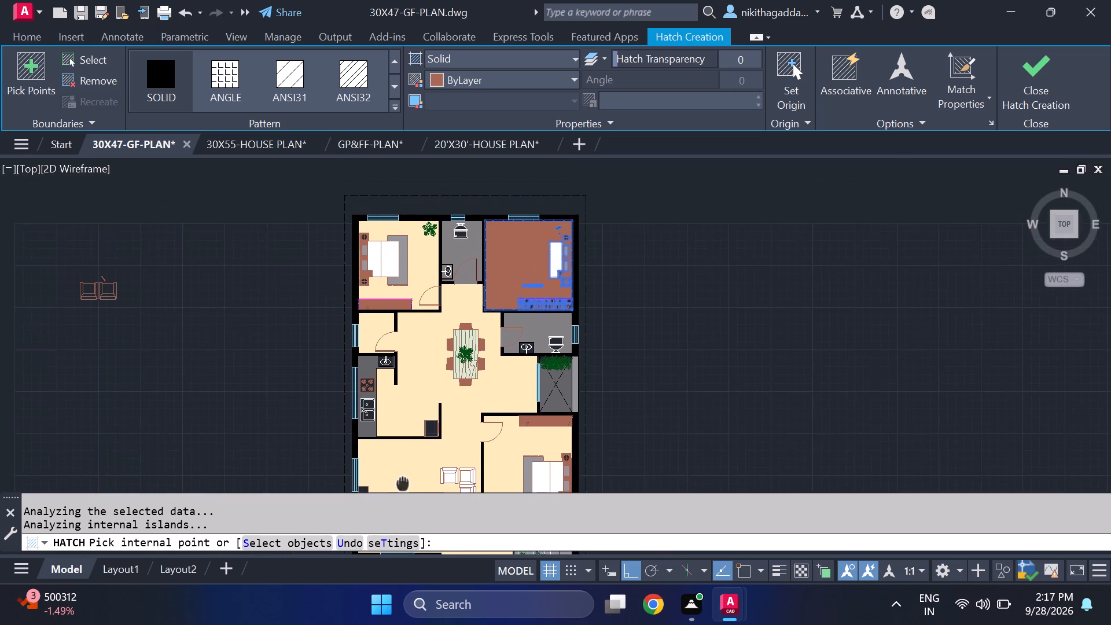
scroll(517, 322, "up", 3)
left_click(1049, 90)
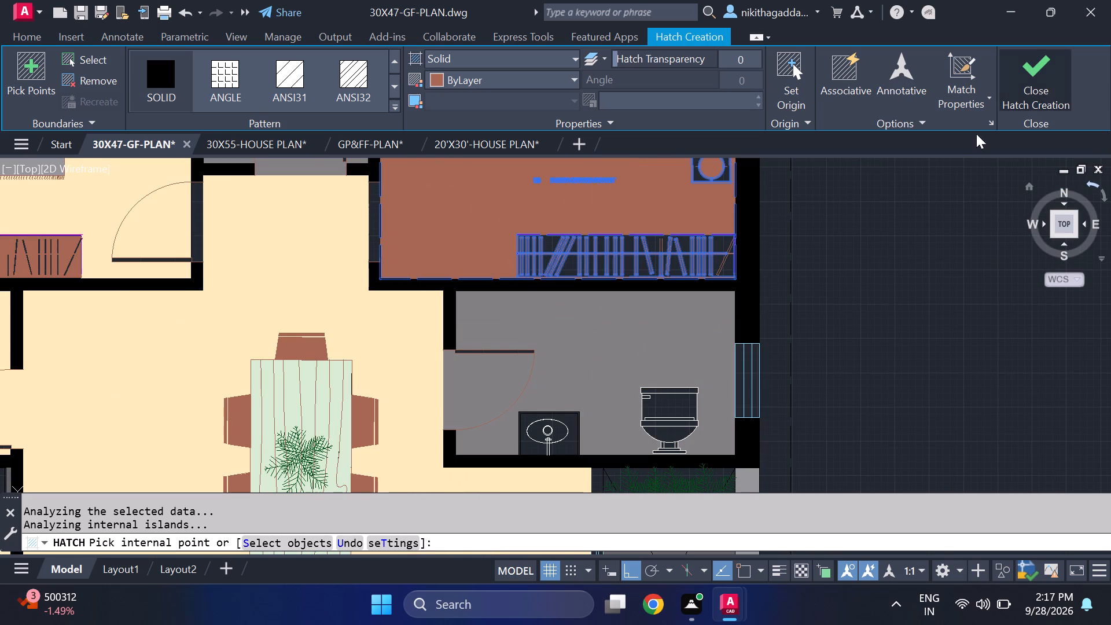
middle_click_drag(601, 296, 599, 466)
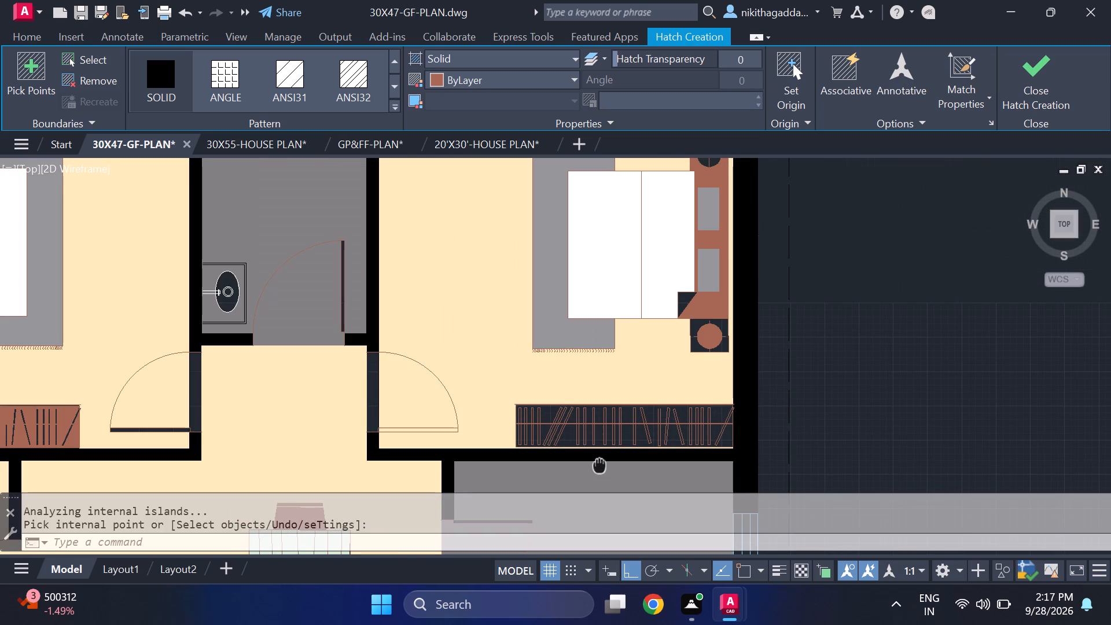
right_click(619, 234)
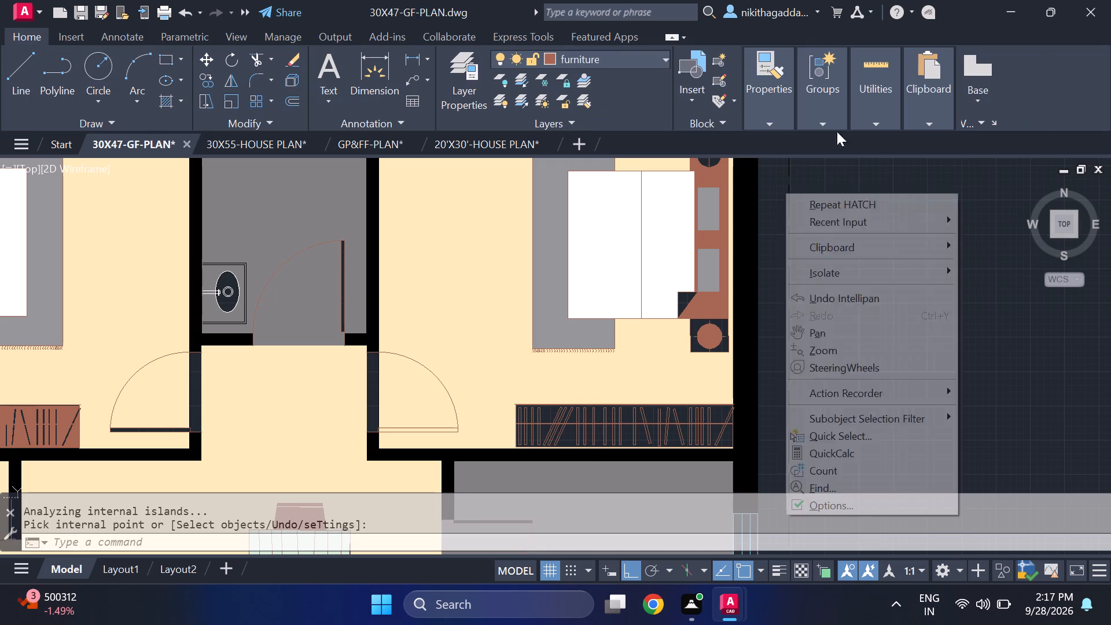
left_click(1005, 250)
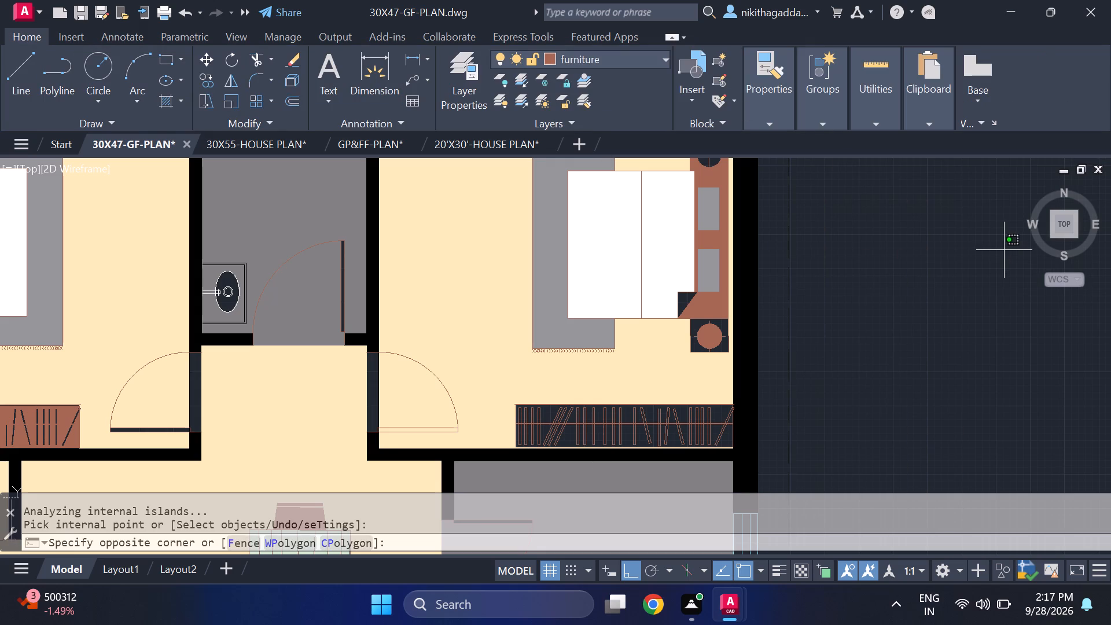
key("Escape")
Examine the hatch fills around the upper-right bedroom's headboard, folded bed corner, lower bedside table and bed.
scroll(998, 253, "down", 3)
middle_click_drag(994, 257, 899, 321)
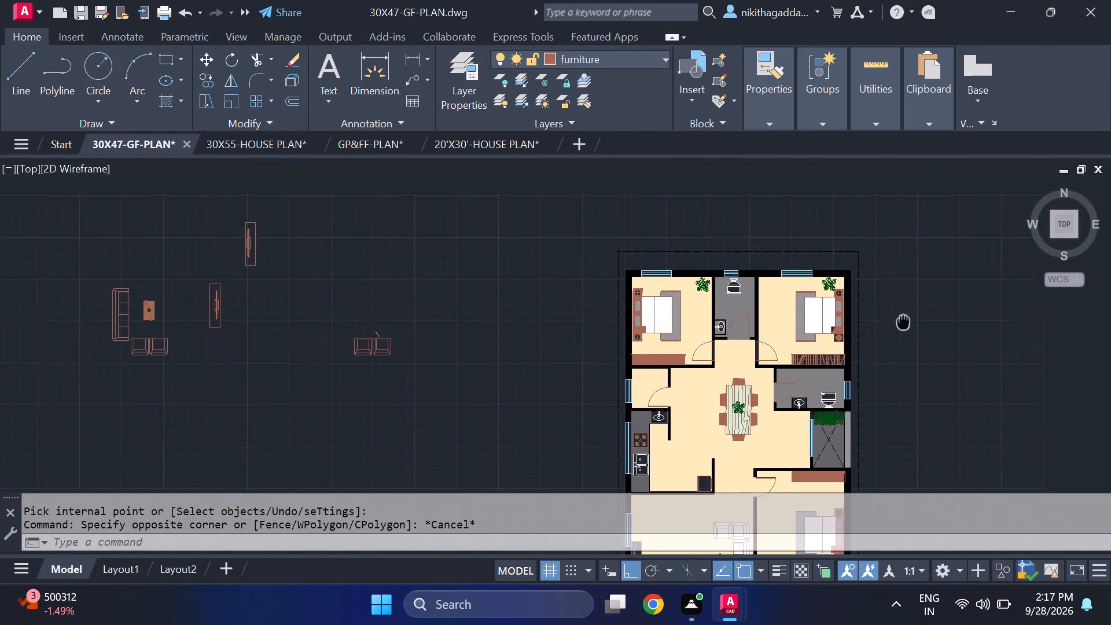
scroll(863, 329, "up", 3)
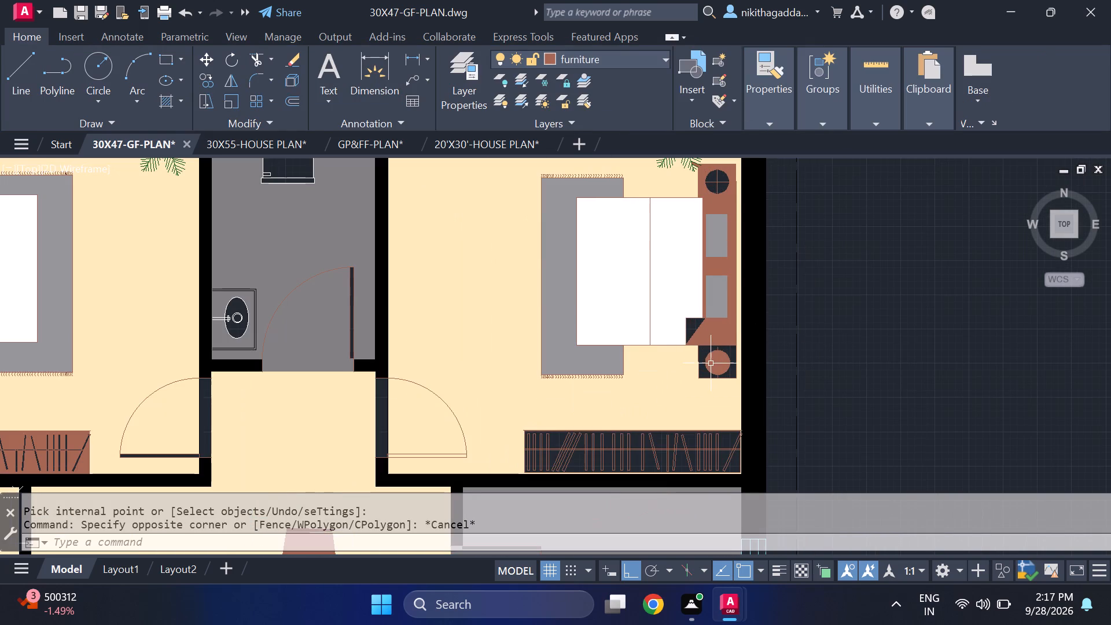
left_click(711, 364)
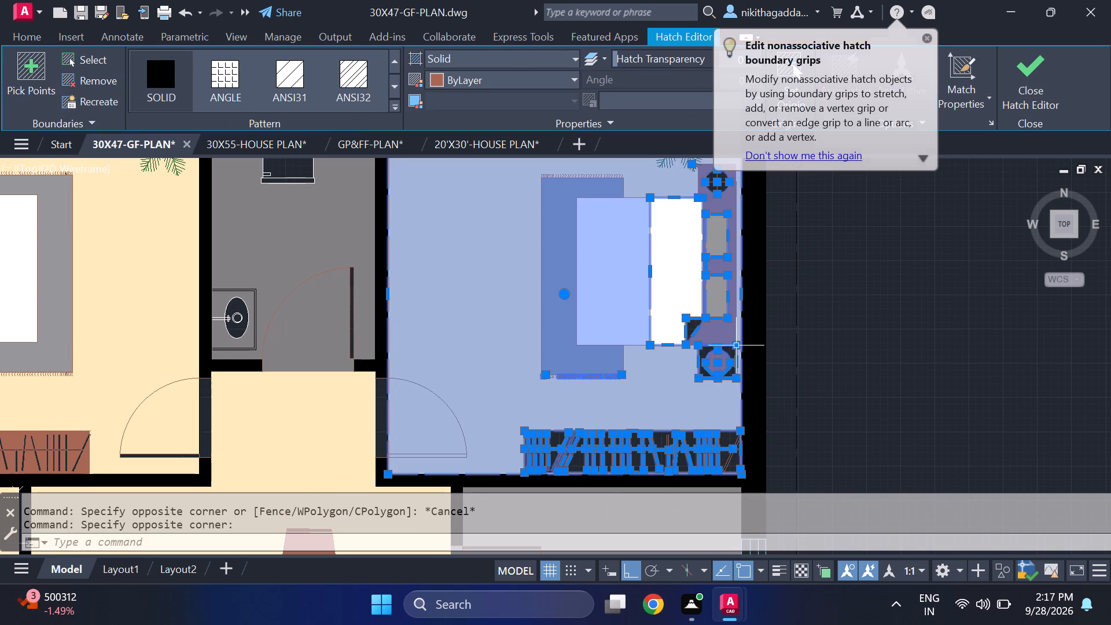
key("Escape")
scroll(717, 360, "up", 2)
left_click(717, 360)
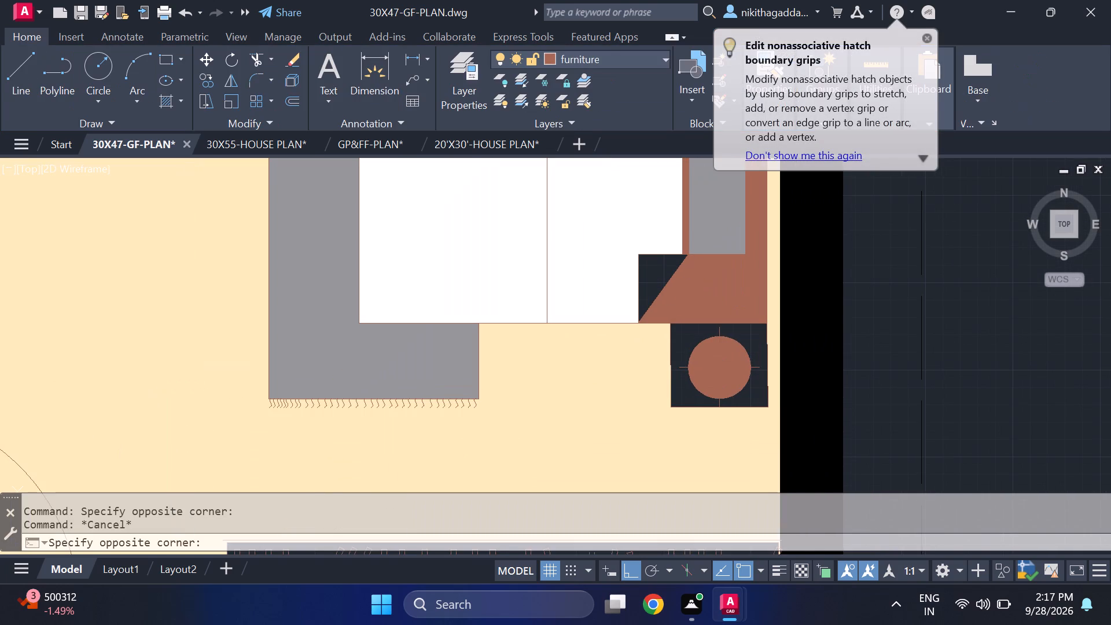
key("Escape")
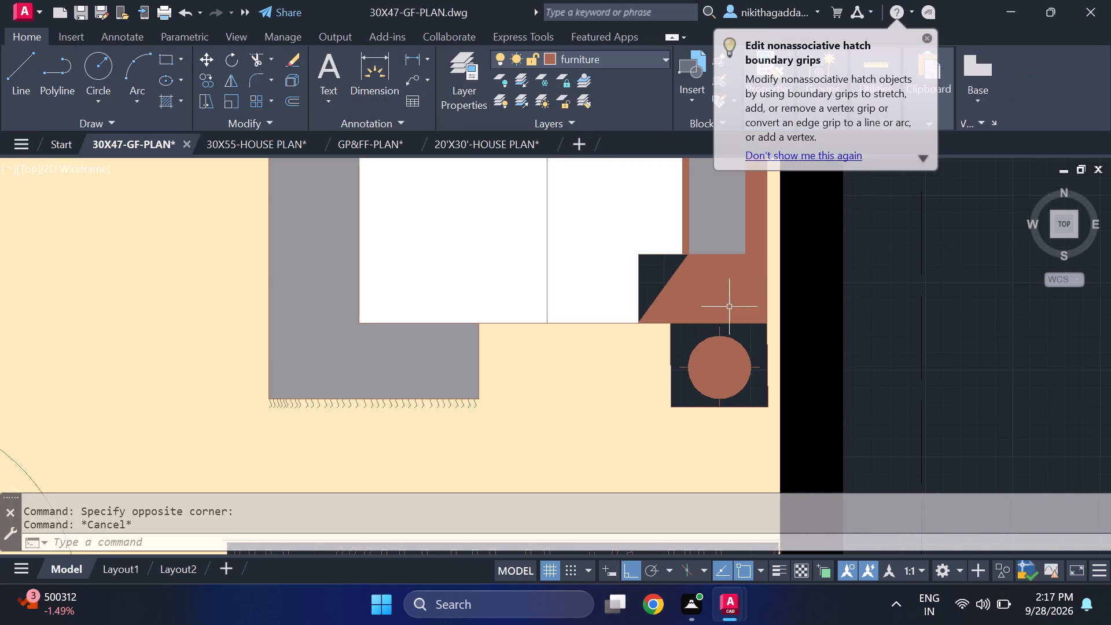
left_click(733, 299)
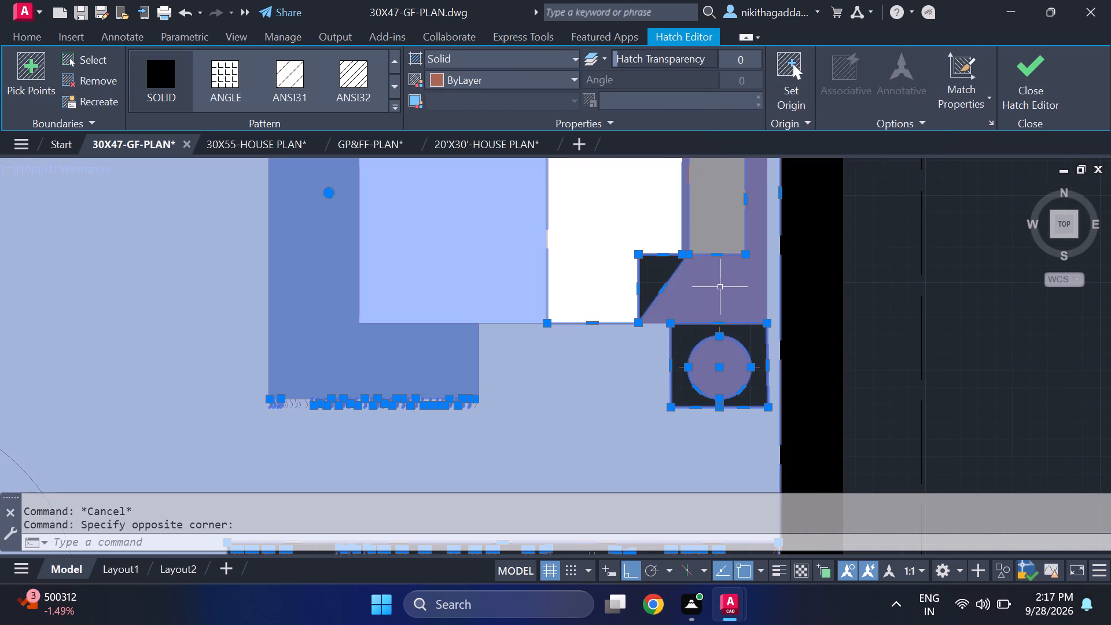
key("Escape")
scroll(704, 274, "up", 3)
left_click_drag(743, 245, 737, 248)
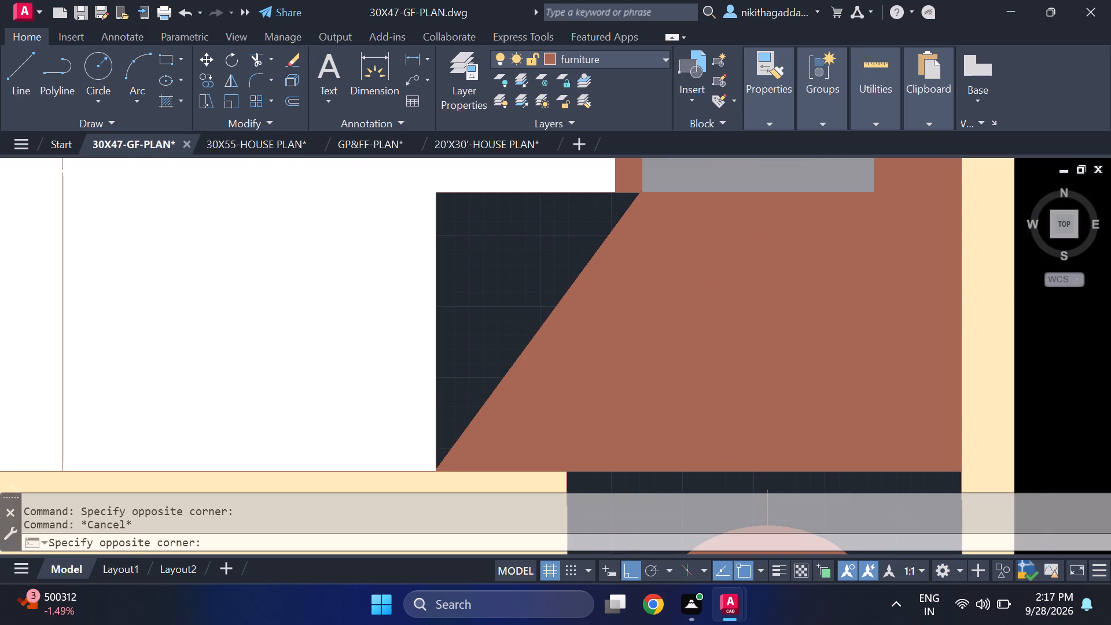
key("Escape")
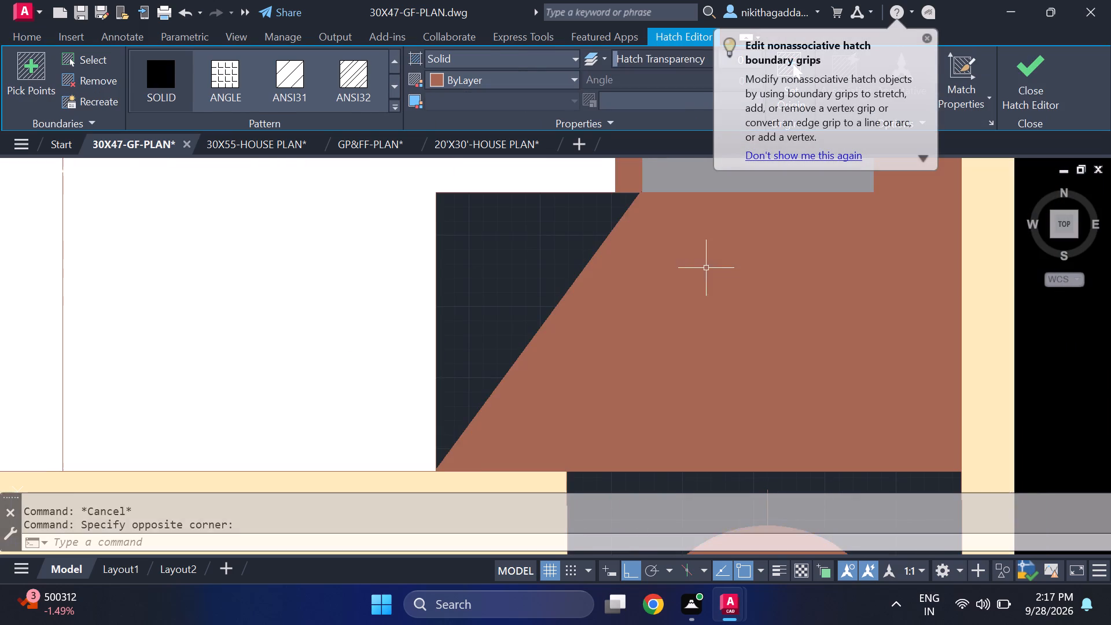
scroll(691, 303, "down", 4)
scroll(748, 330, "down", 2)
scroll(734, 328, "up", 3)
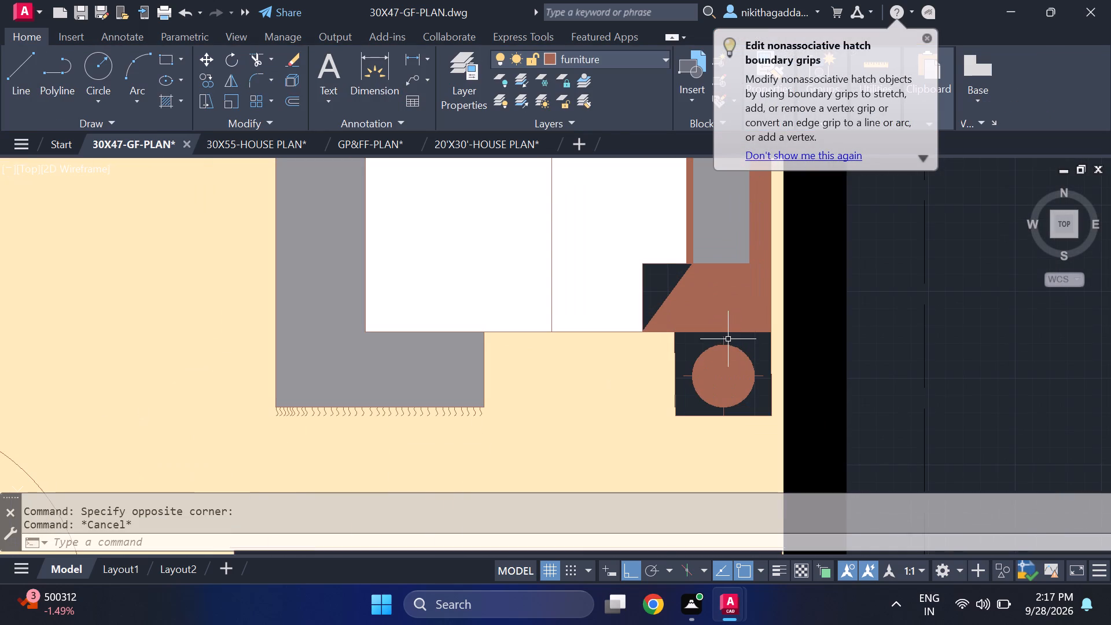
left_click(737, 345)
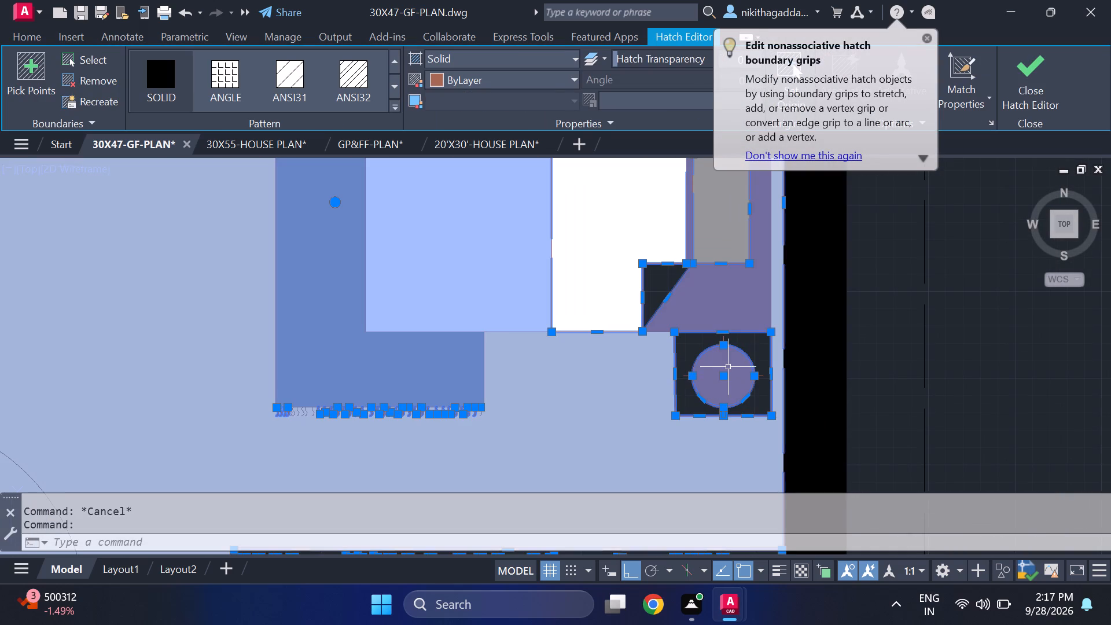
key("Escape")
scroll(731, 367, "up", 2)
left_click(731, 370)
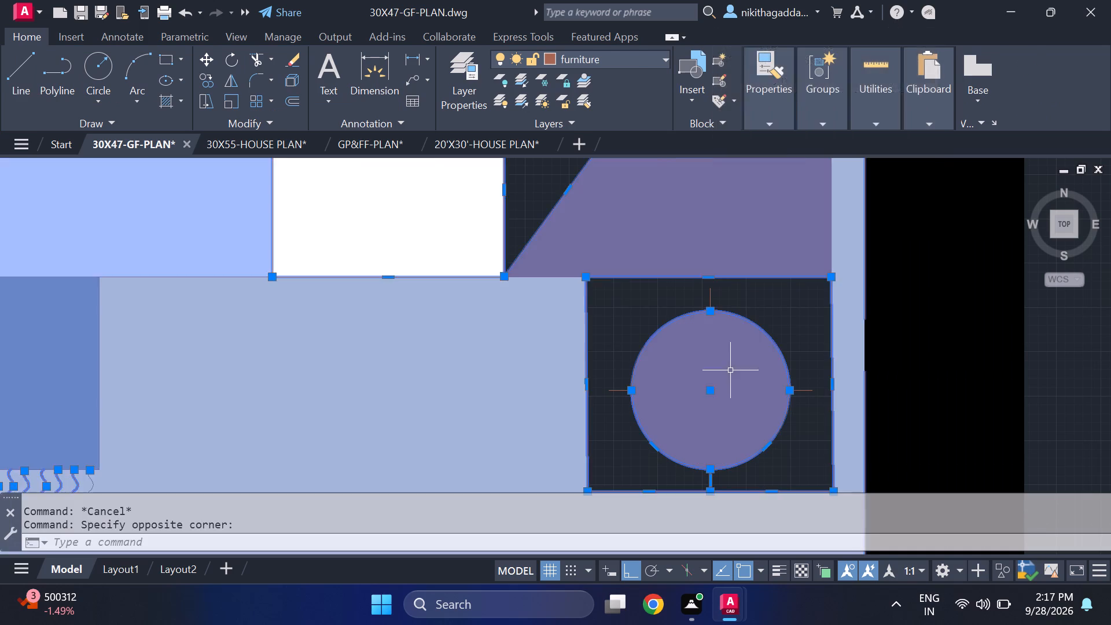
key("Escape")
scroll(750, 383, "down", 5)
middle_click_drag(848, 373, 829, 308)
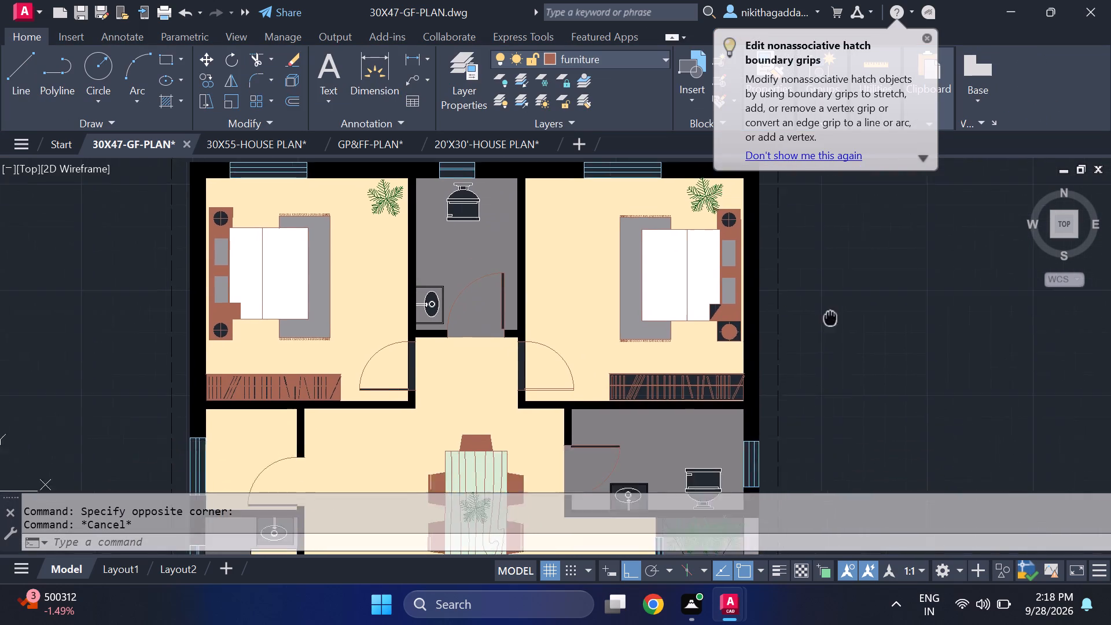
middle_click_drag(829, 308, 796, 198)
scroll(749, 346, "down", 3)
scroll(731, 288, "up", 4)
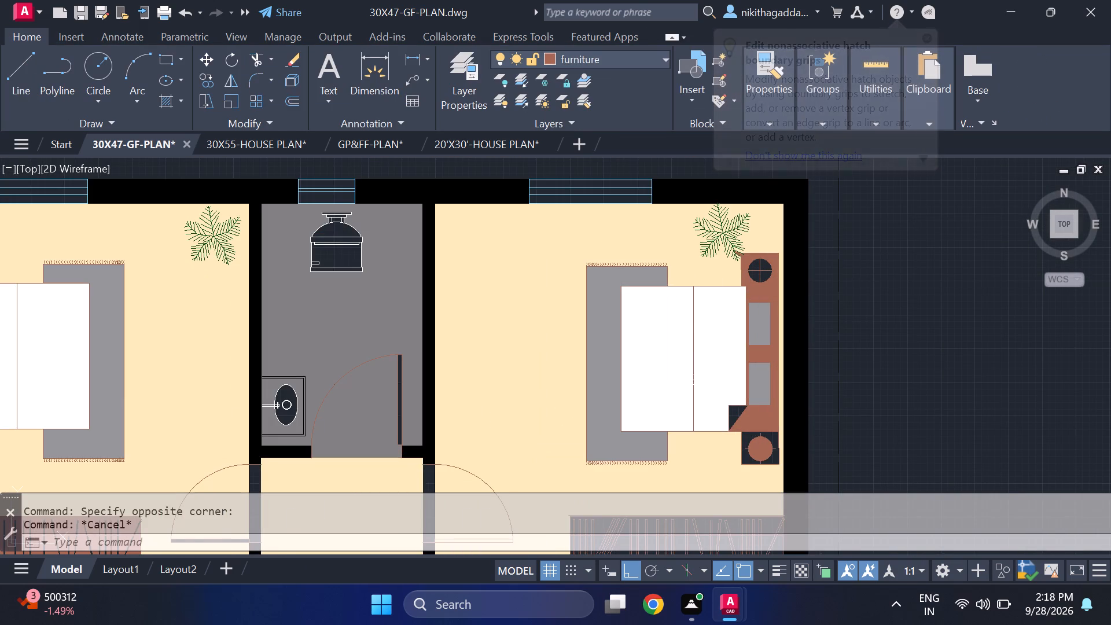
left_click(703, 345)
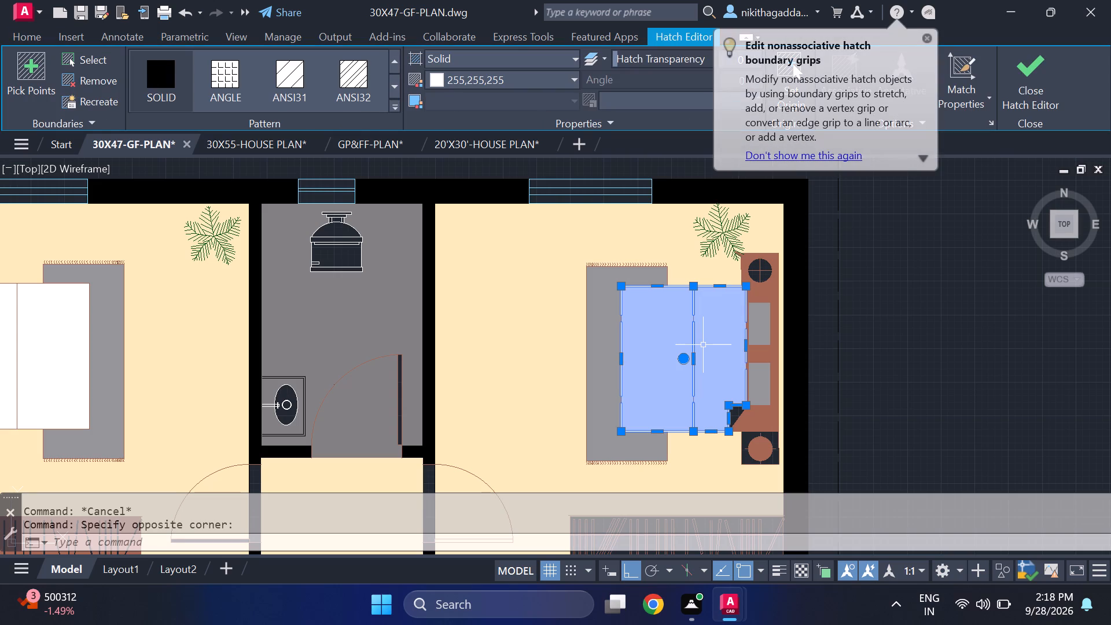
key("Escape")
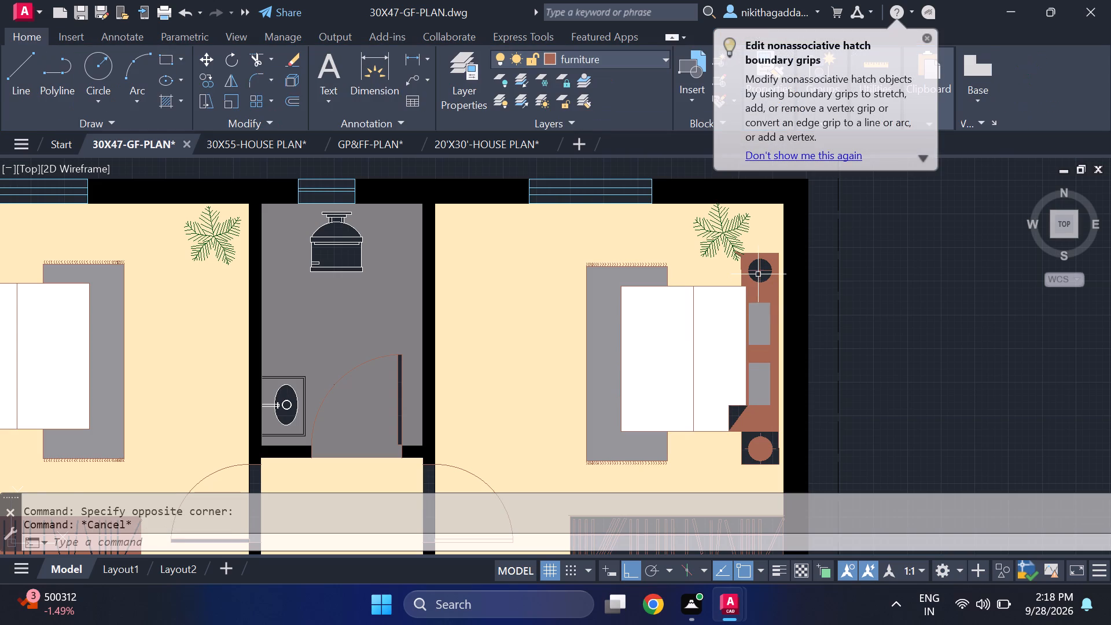
Hatch the folded bed corner and the area around the lower bedside table's lamp with a solid ByLayer fill.
type("hatch")
key("Return")
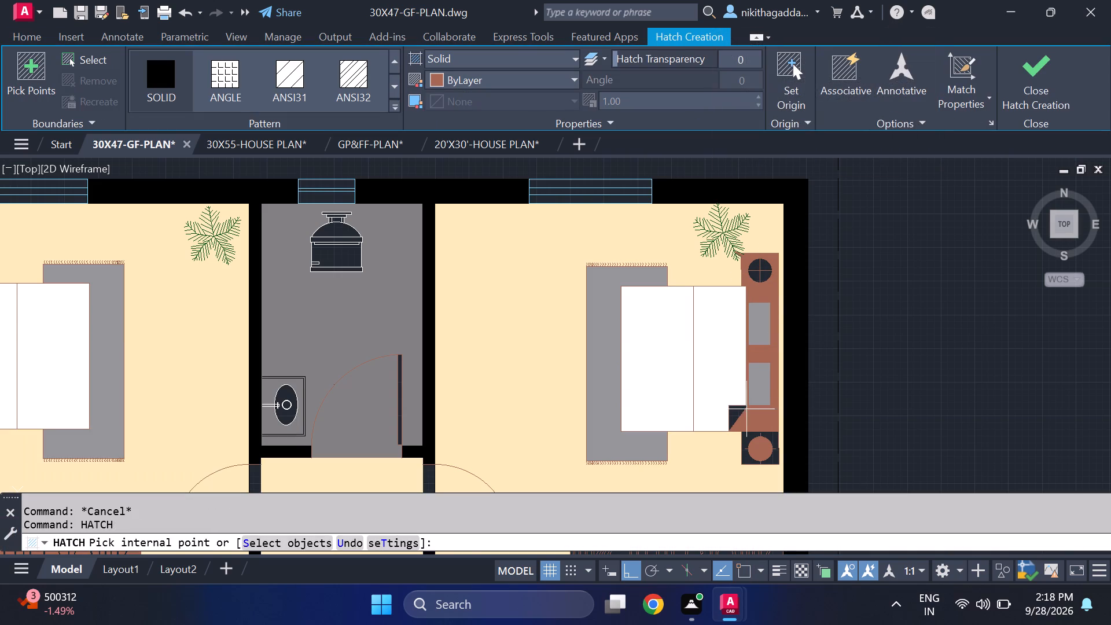
left_click(744, 410)
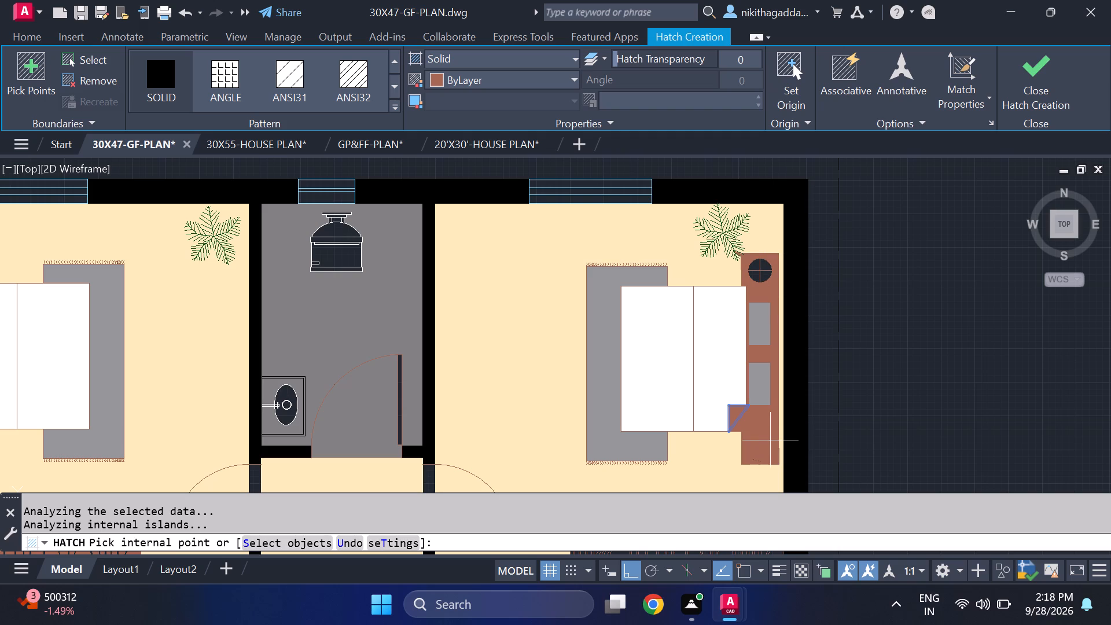
left_click(770, 440)
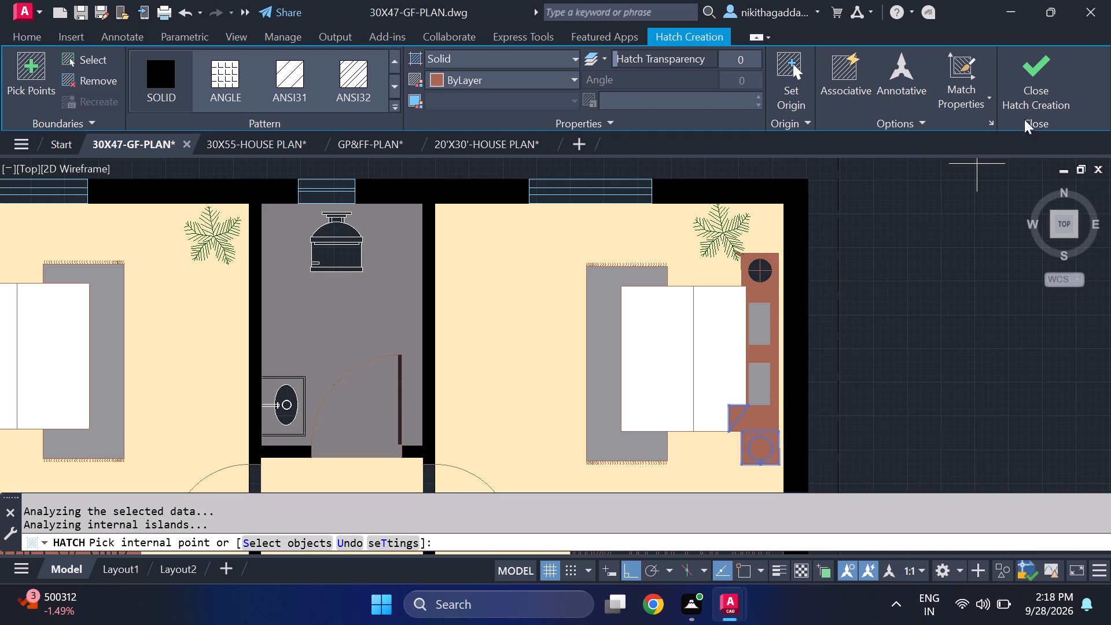
left_click(1035, 97)
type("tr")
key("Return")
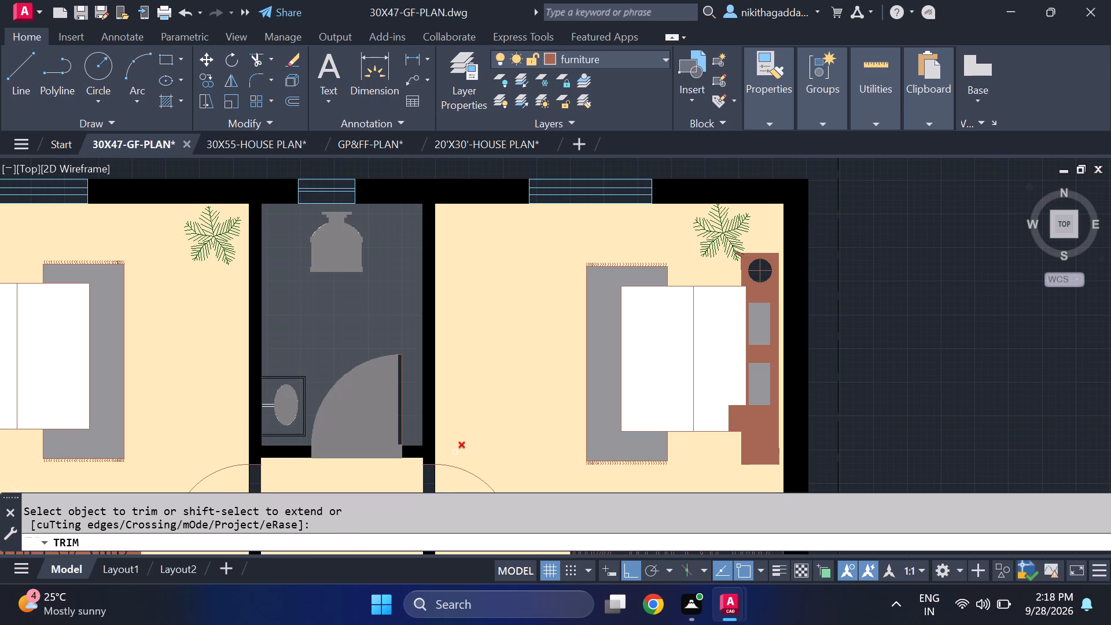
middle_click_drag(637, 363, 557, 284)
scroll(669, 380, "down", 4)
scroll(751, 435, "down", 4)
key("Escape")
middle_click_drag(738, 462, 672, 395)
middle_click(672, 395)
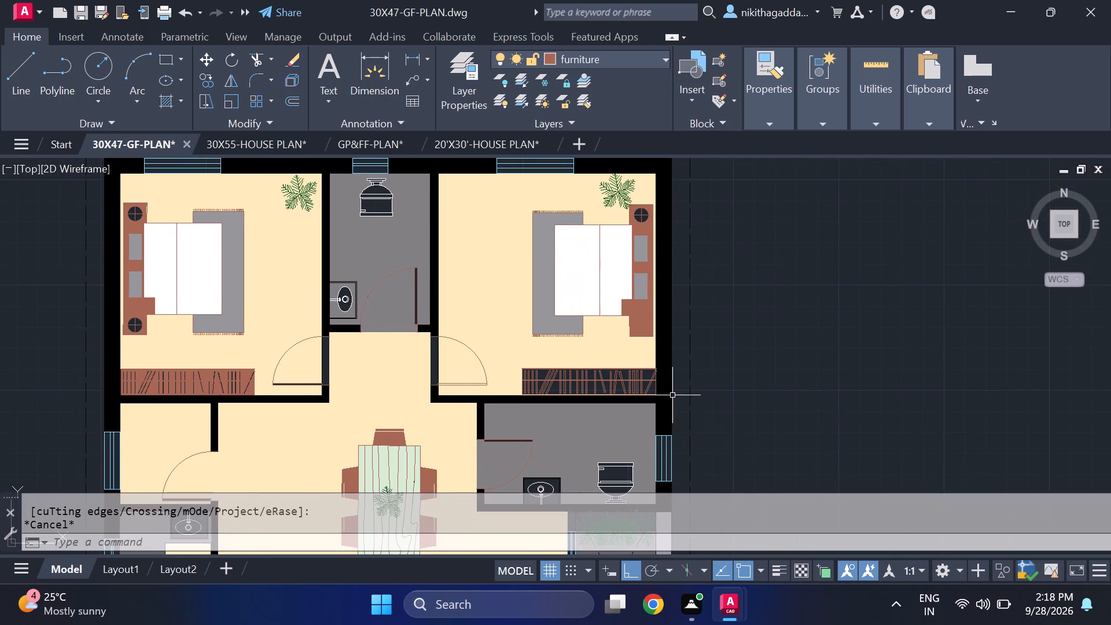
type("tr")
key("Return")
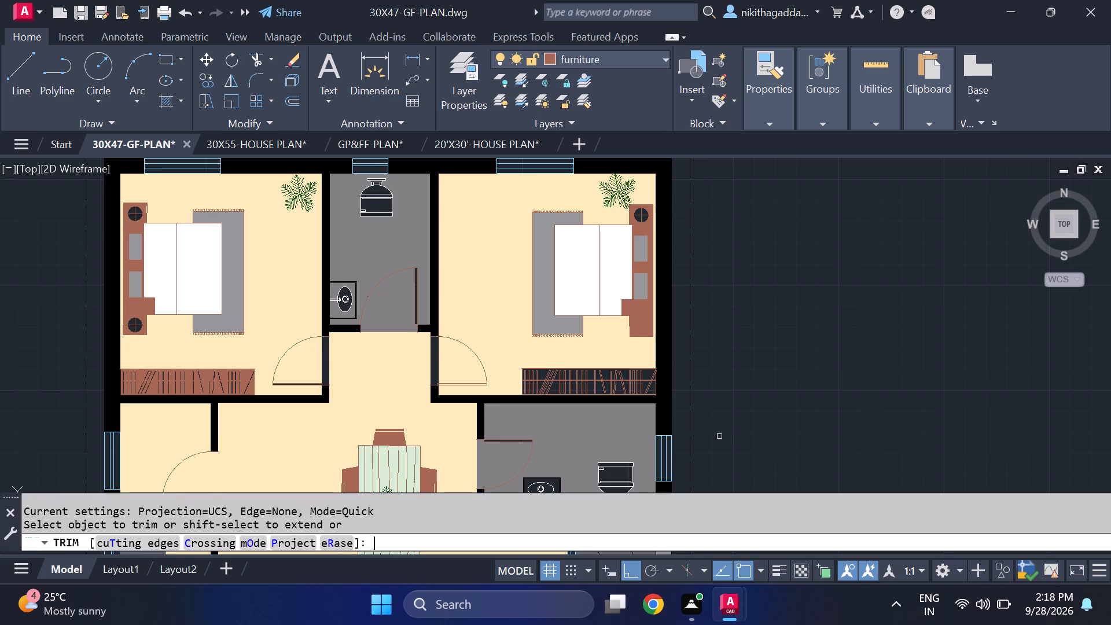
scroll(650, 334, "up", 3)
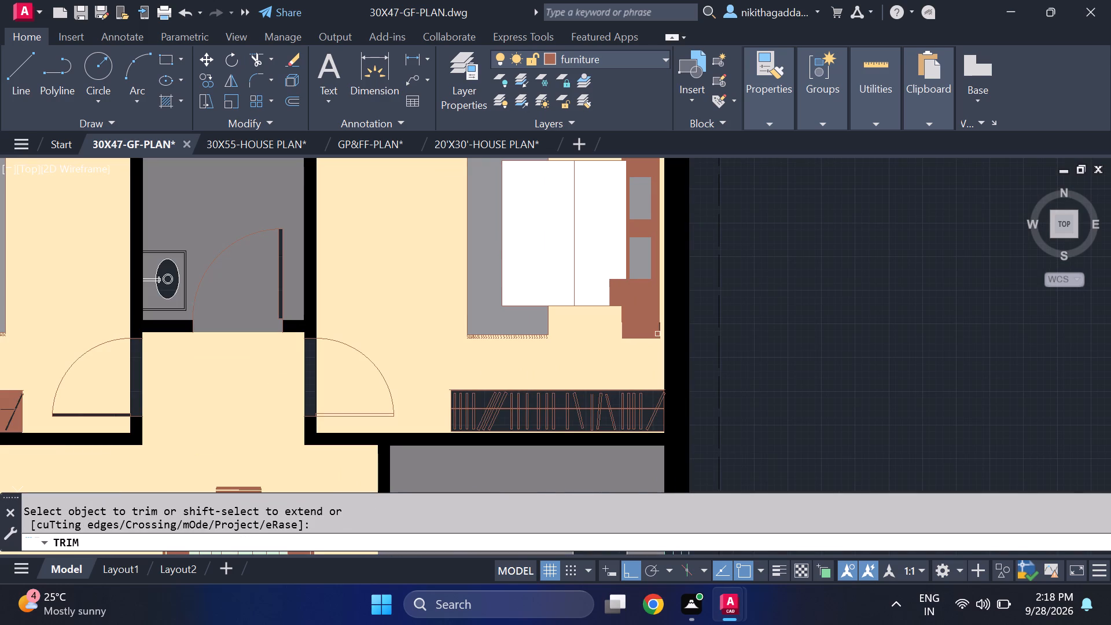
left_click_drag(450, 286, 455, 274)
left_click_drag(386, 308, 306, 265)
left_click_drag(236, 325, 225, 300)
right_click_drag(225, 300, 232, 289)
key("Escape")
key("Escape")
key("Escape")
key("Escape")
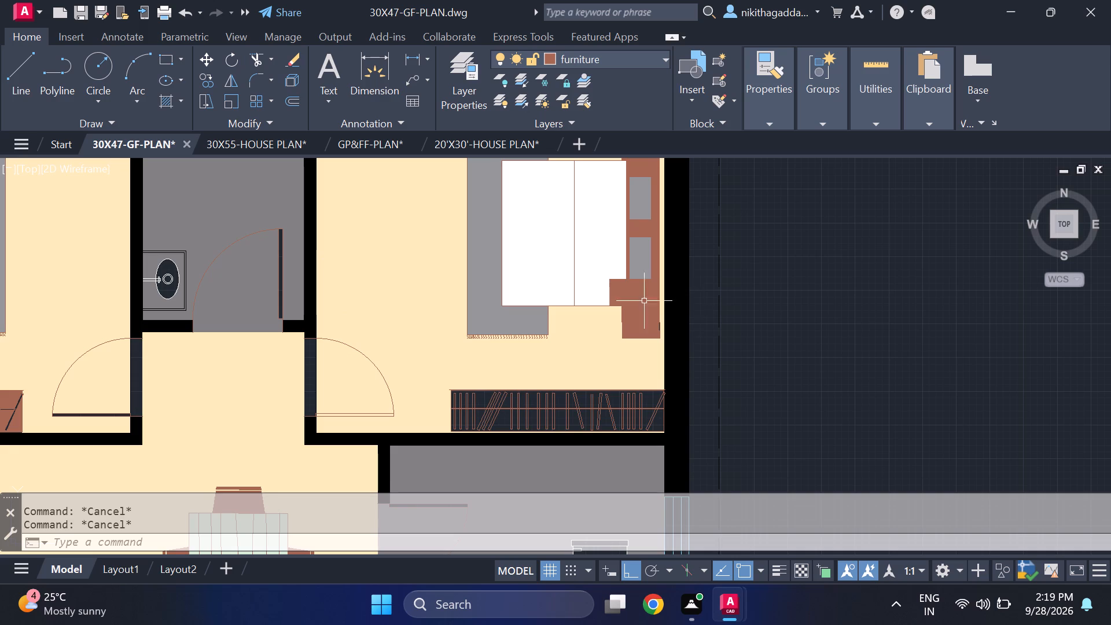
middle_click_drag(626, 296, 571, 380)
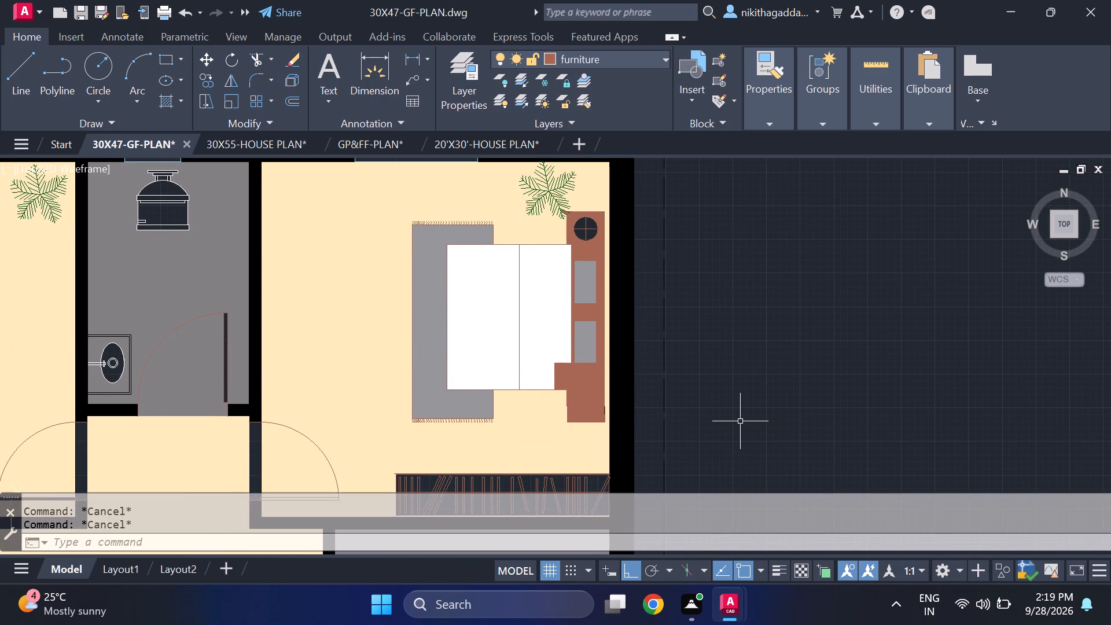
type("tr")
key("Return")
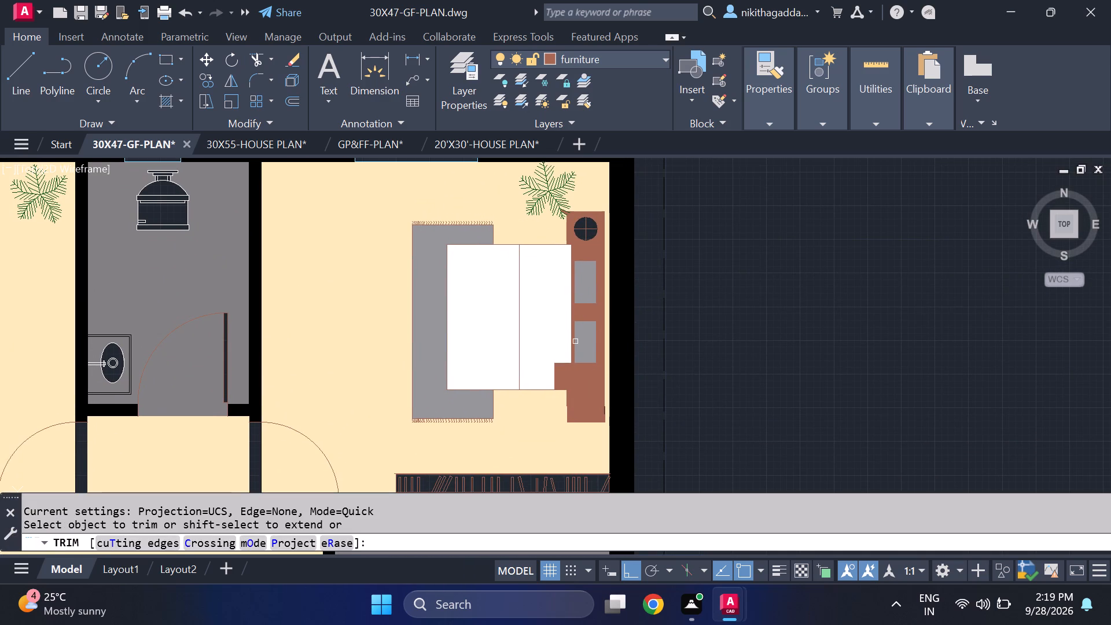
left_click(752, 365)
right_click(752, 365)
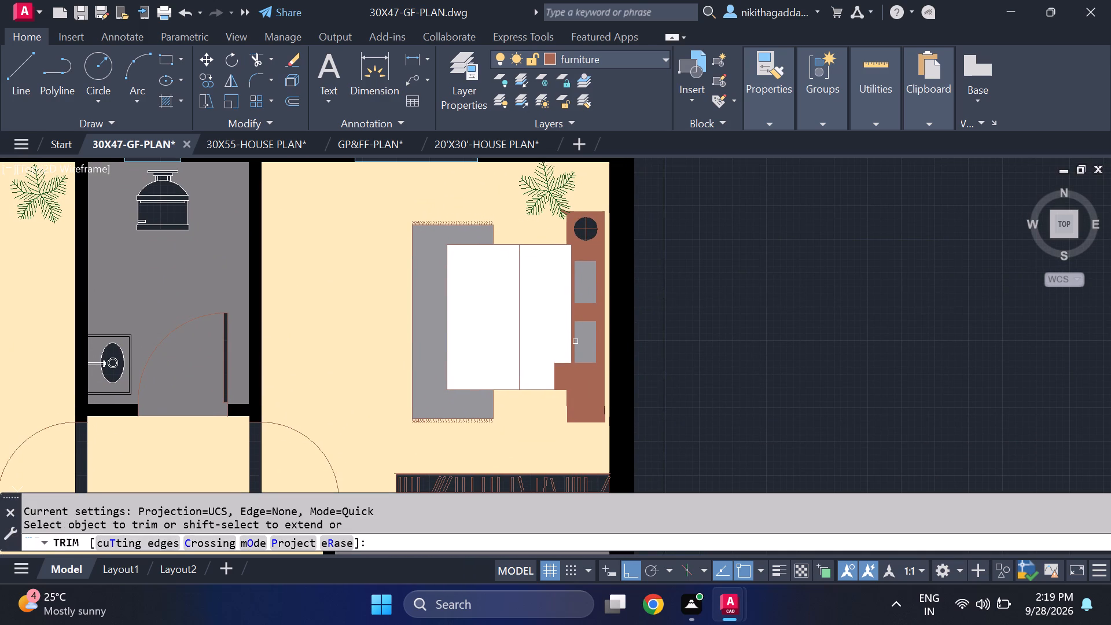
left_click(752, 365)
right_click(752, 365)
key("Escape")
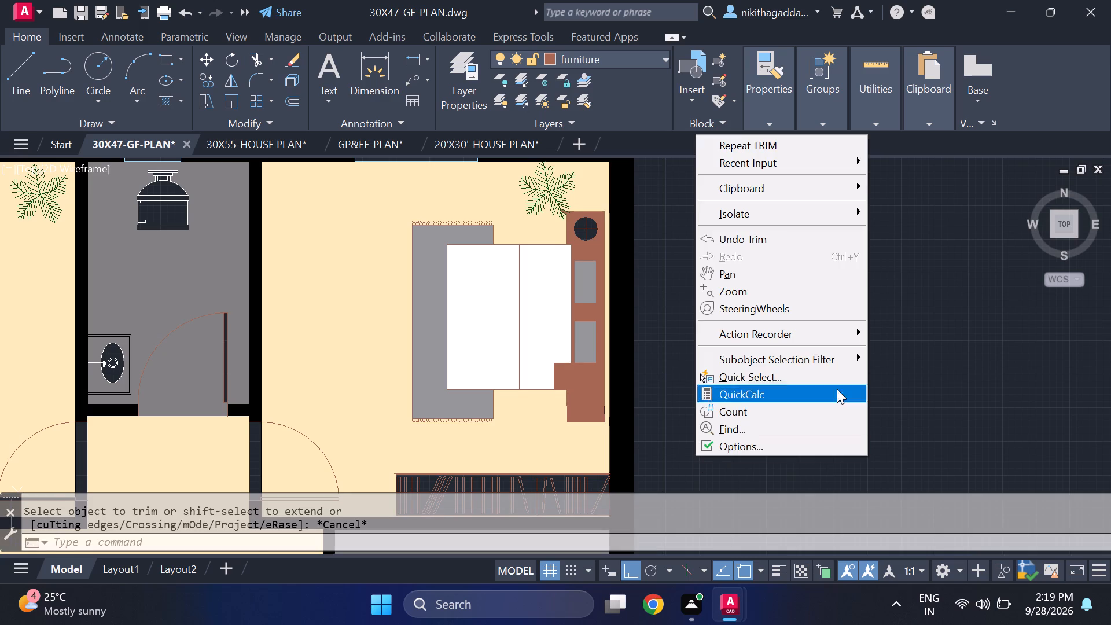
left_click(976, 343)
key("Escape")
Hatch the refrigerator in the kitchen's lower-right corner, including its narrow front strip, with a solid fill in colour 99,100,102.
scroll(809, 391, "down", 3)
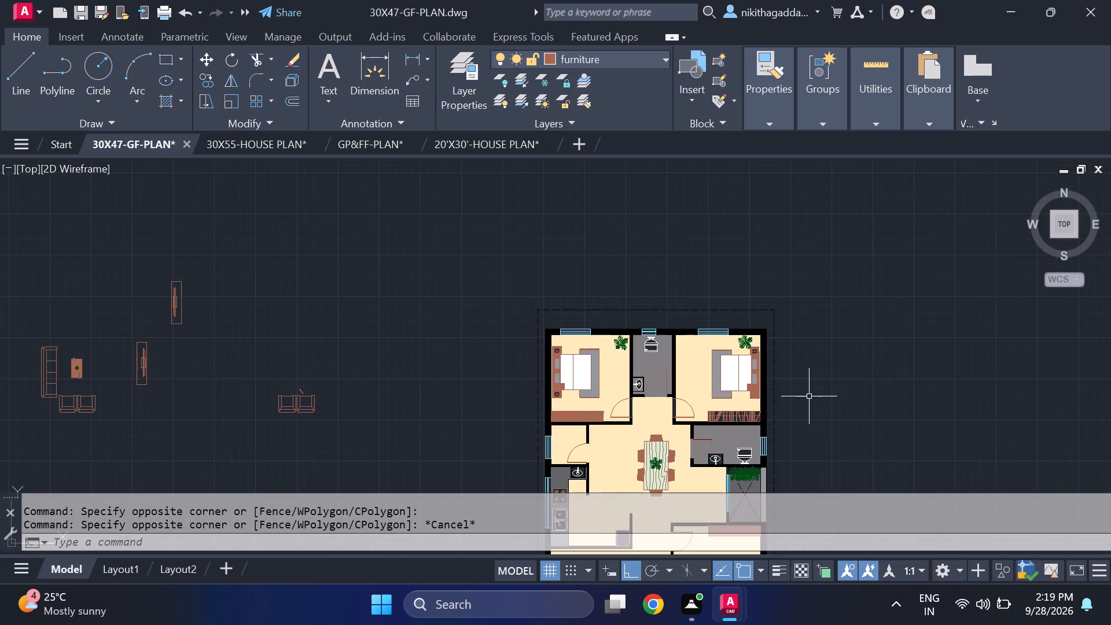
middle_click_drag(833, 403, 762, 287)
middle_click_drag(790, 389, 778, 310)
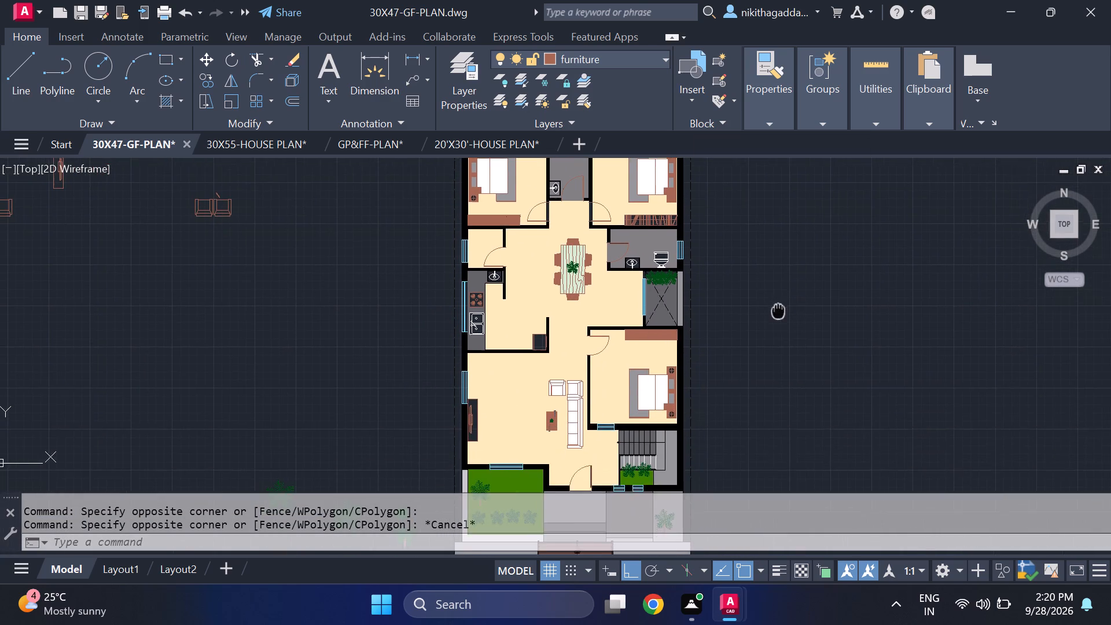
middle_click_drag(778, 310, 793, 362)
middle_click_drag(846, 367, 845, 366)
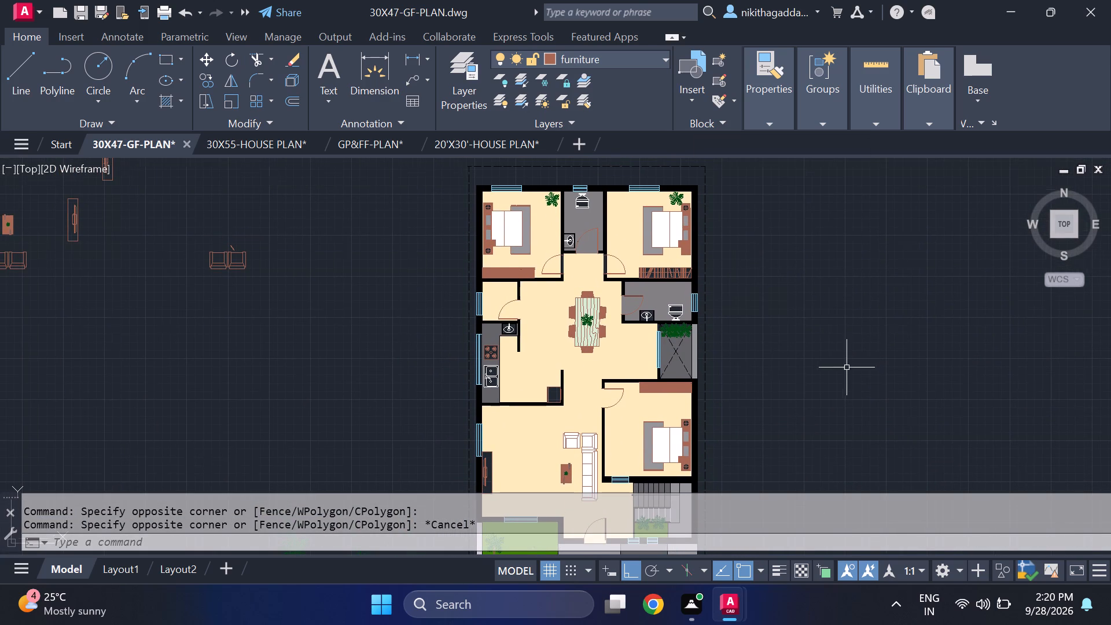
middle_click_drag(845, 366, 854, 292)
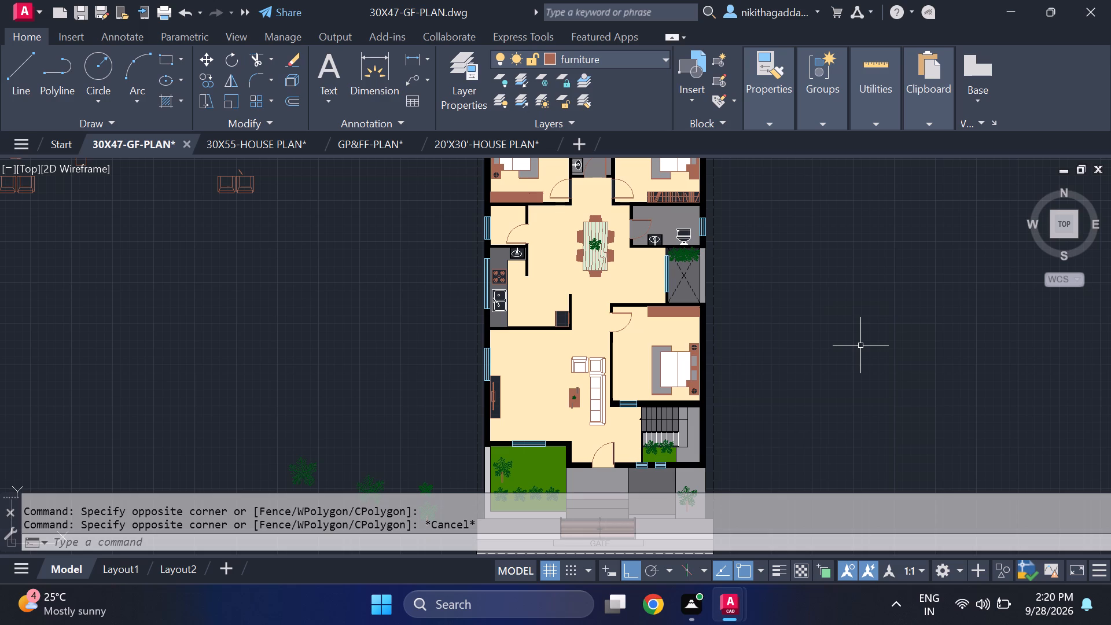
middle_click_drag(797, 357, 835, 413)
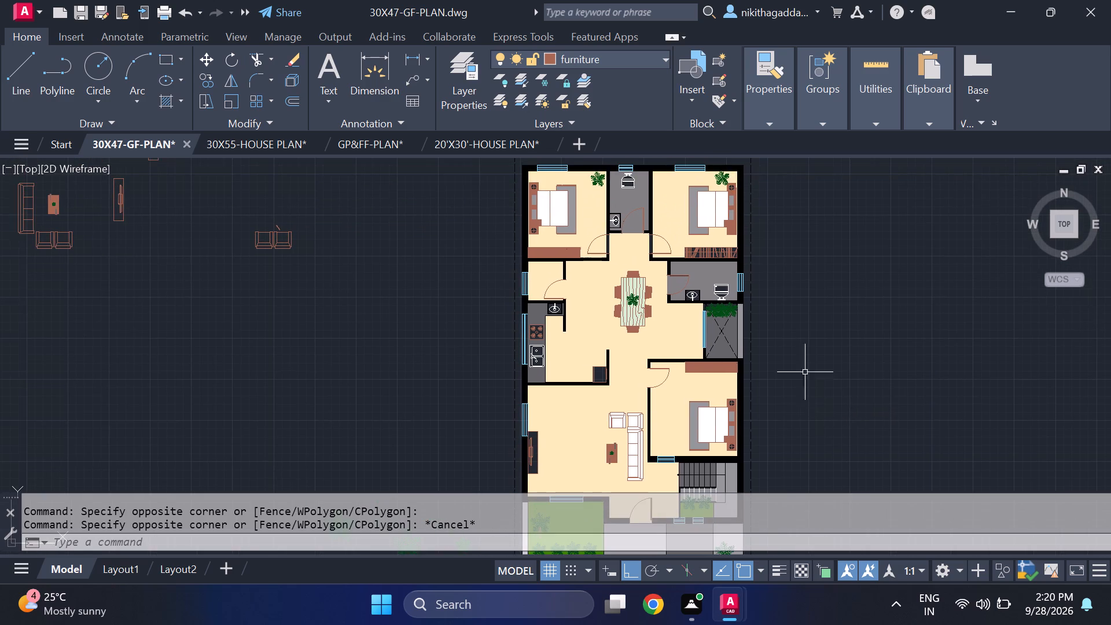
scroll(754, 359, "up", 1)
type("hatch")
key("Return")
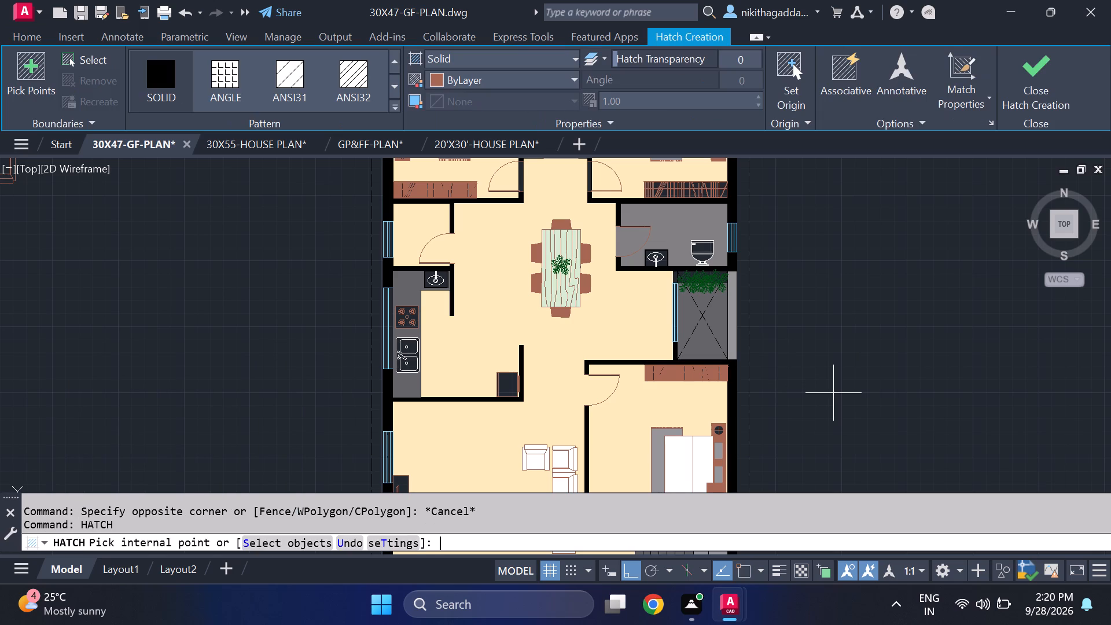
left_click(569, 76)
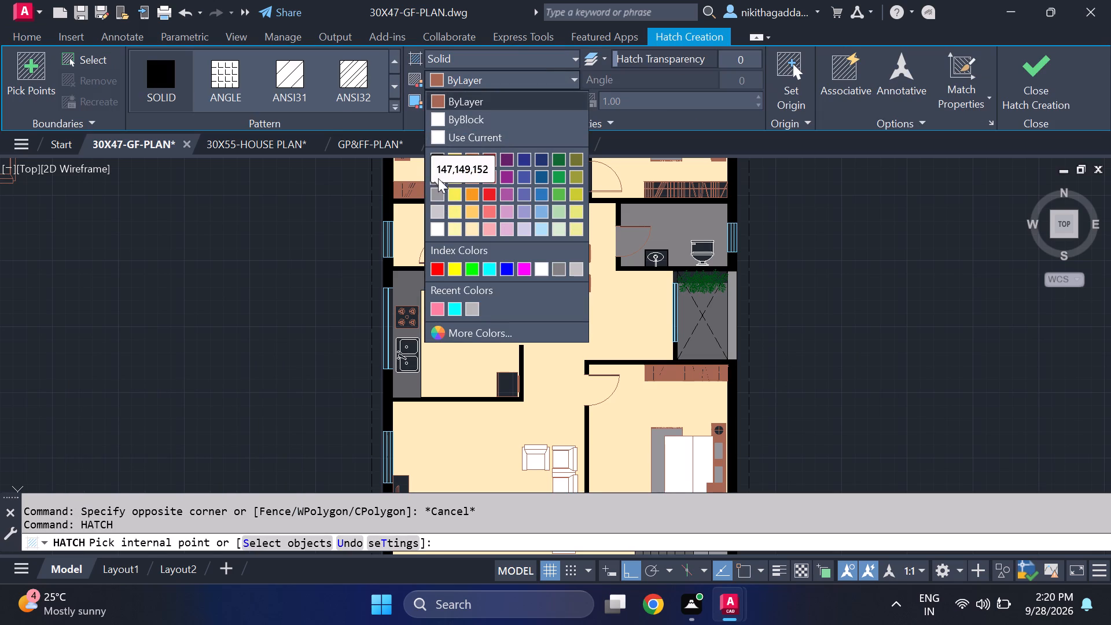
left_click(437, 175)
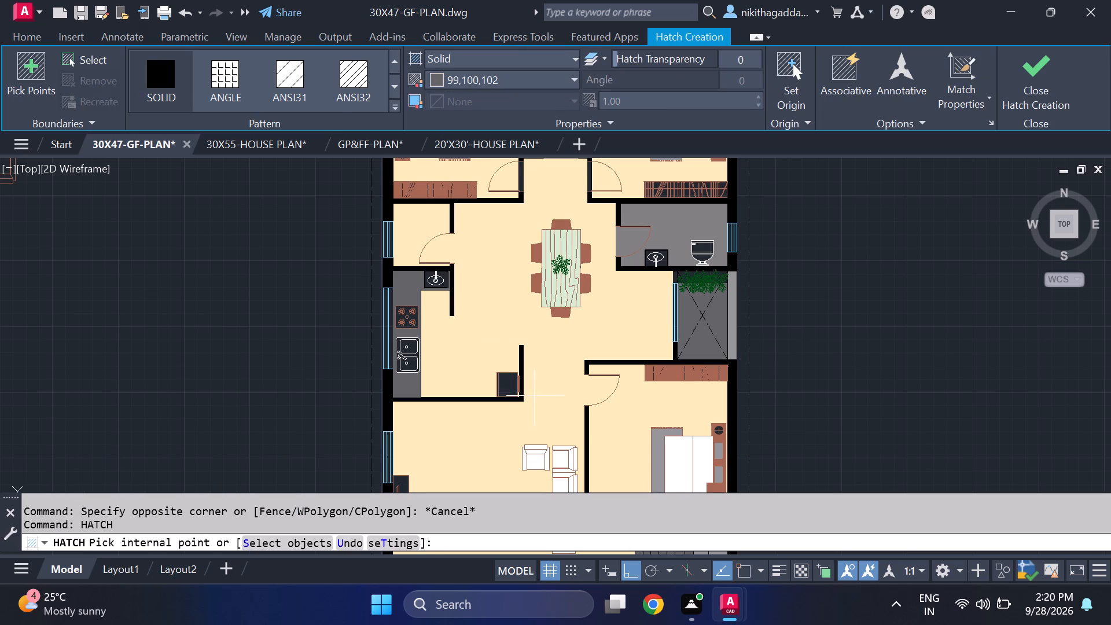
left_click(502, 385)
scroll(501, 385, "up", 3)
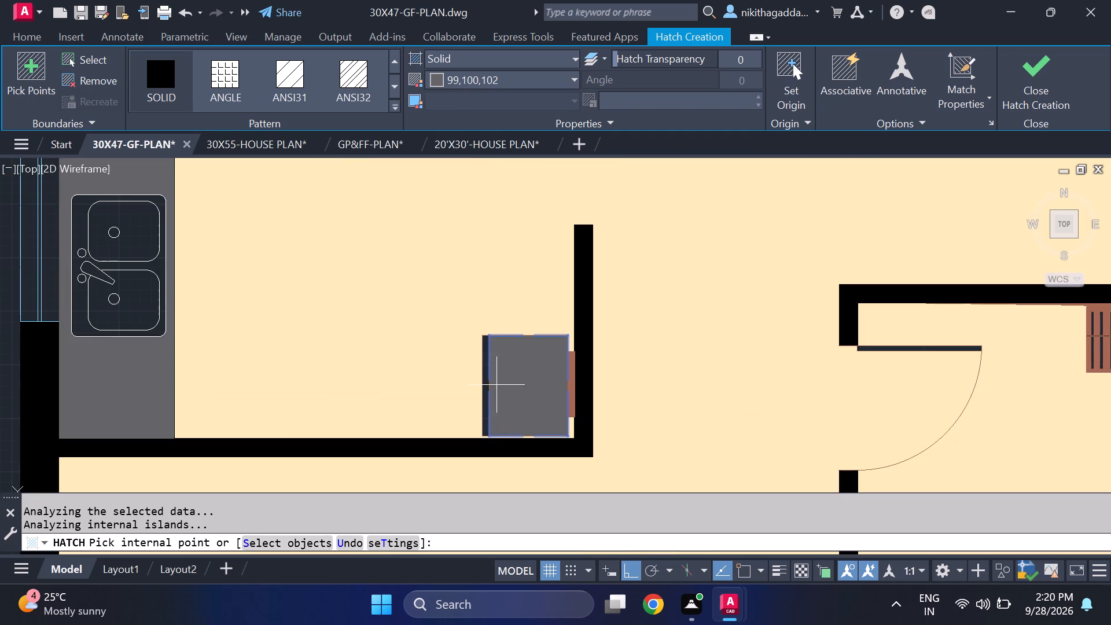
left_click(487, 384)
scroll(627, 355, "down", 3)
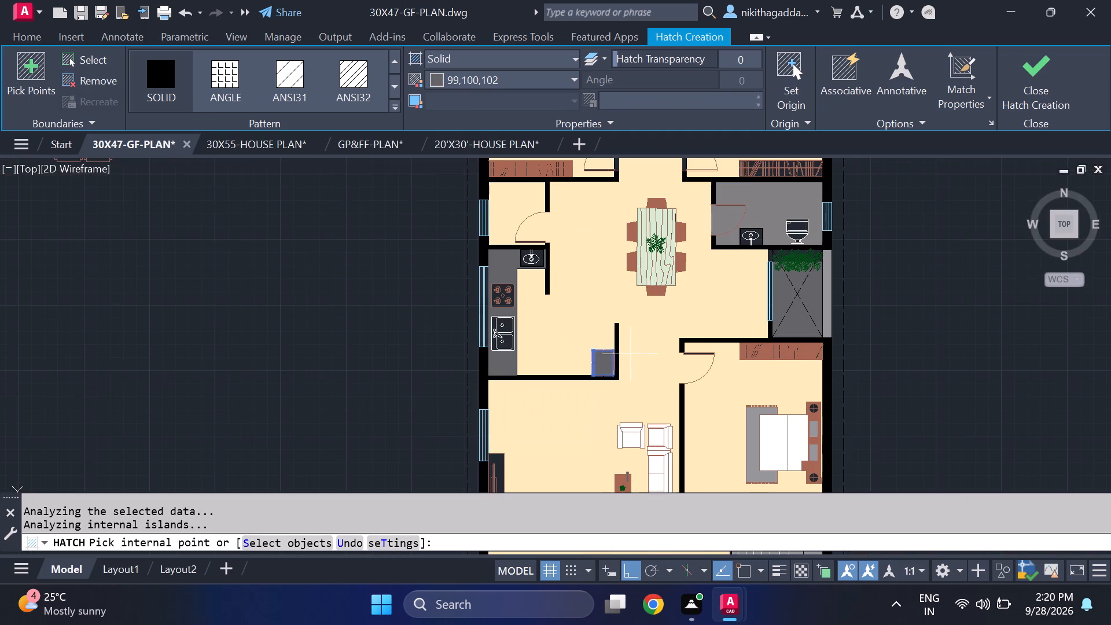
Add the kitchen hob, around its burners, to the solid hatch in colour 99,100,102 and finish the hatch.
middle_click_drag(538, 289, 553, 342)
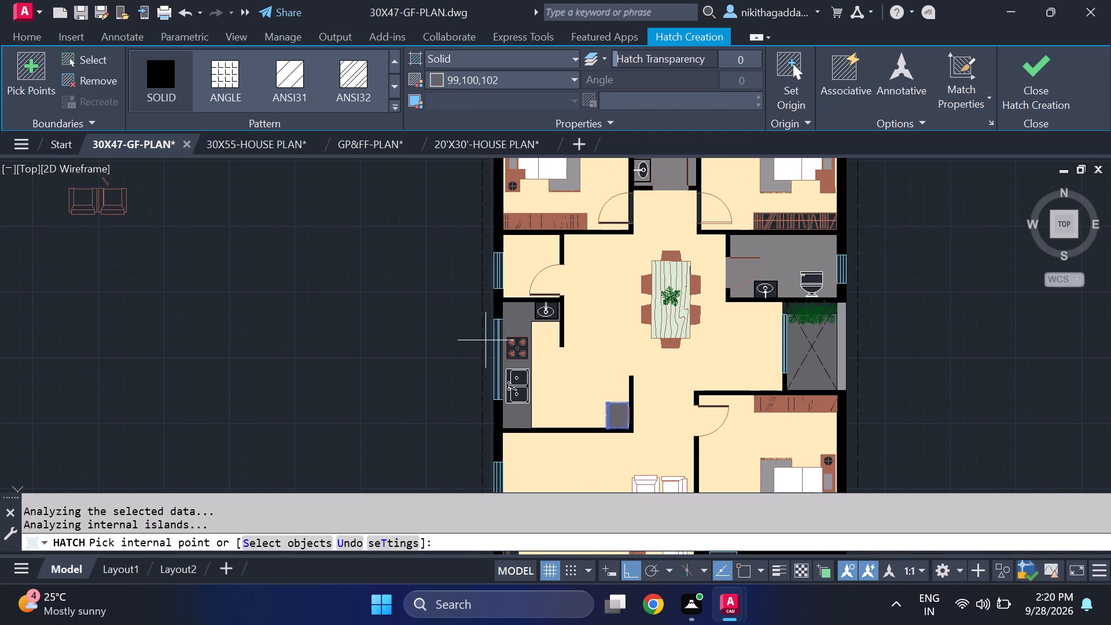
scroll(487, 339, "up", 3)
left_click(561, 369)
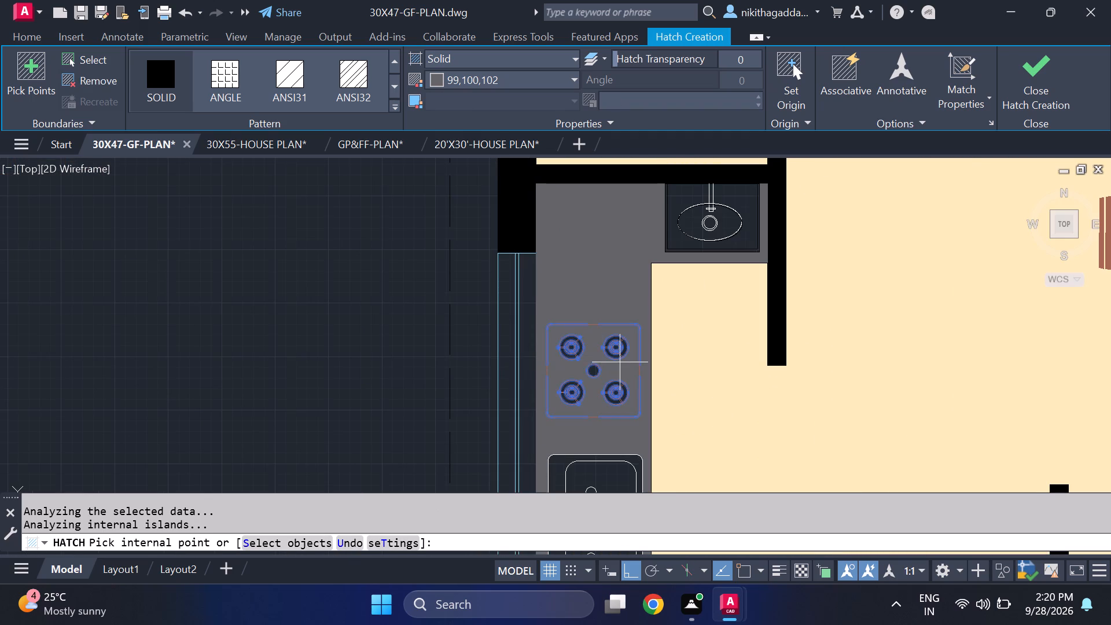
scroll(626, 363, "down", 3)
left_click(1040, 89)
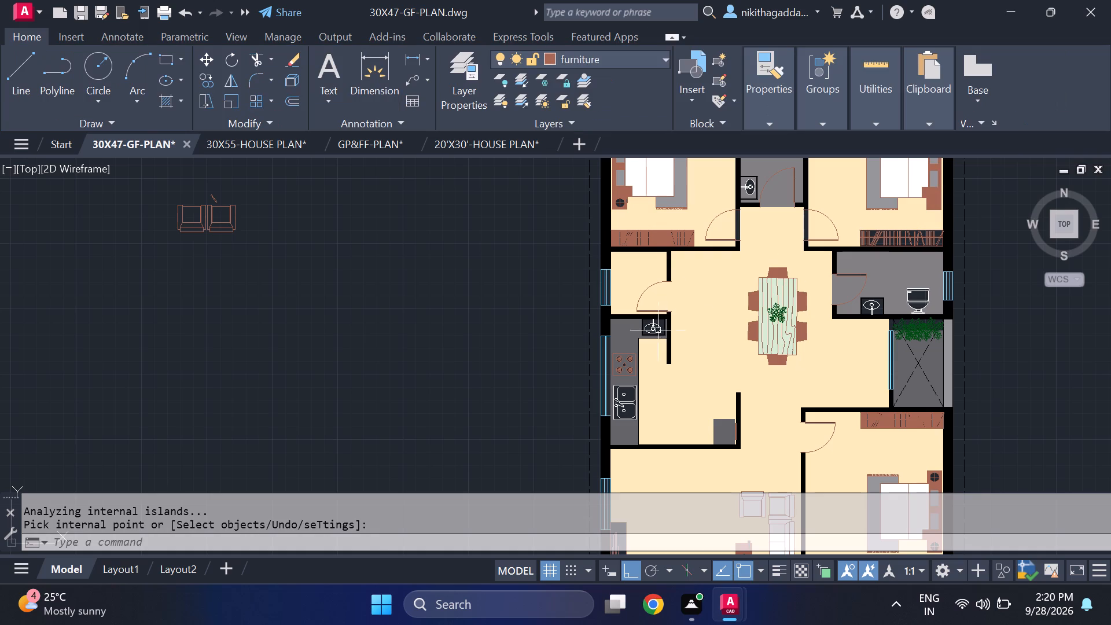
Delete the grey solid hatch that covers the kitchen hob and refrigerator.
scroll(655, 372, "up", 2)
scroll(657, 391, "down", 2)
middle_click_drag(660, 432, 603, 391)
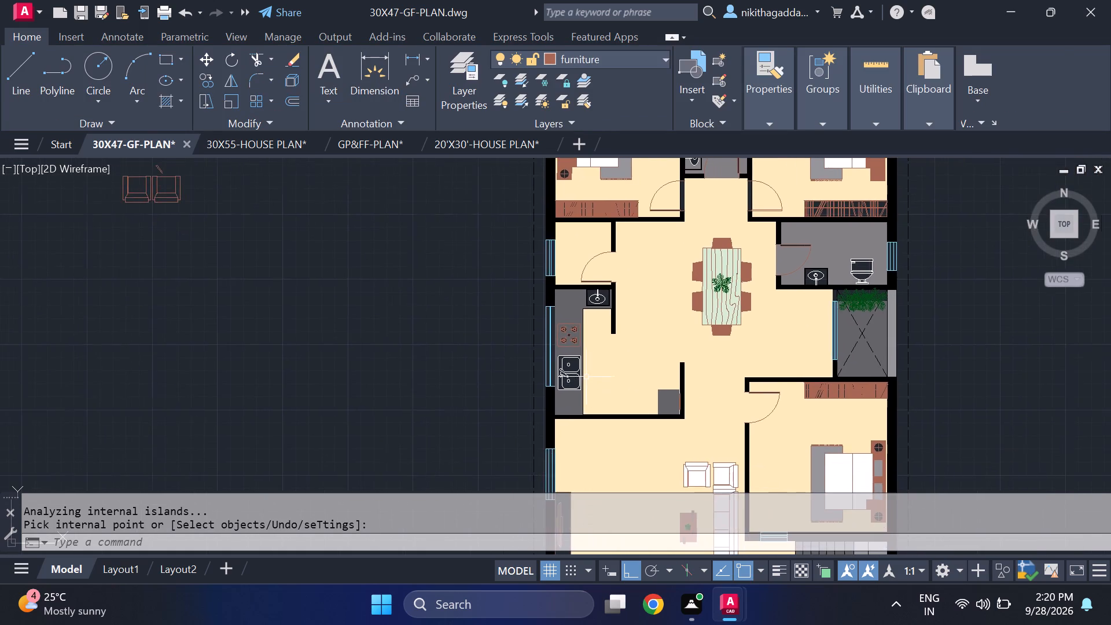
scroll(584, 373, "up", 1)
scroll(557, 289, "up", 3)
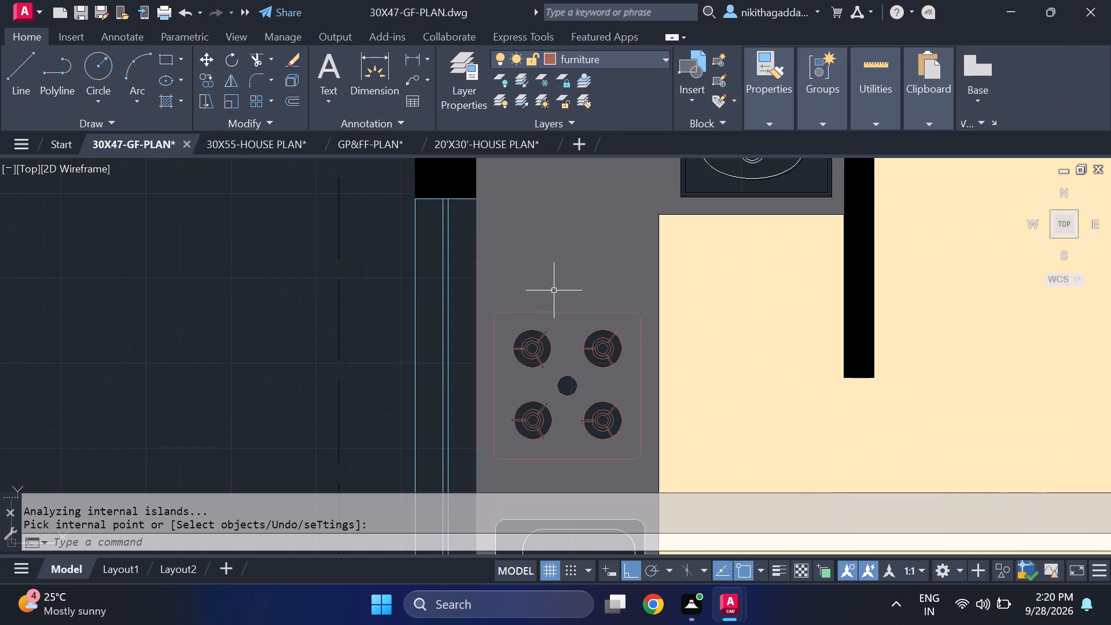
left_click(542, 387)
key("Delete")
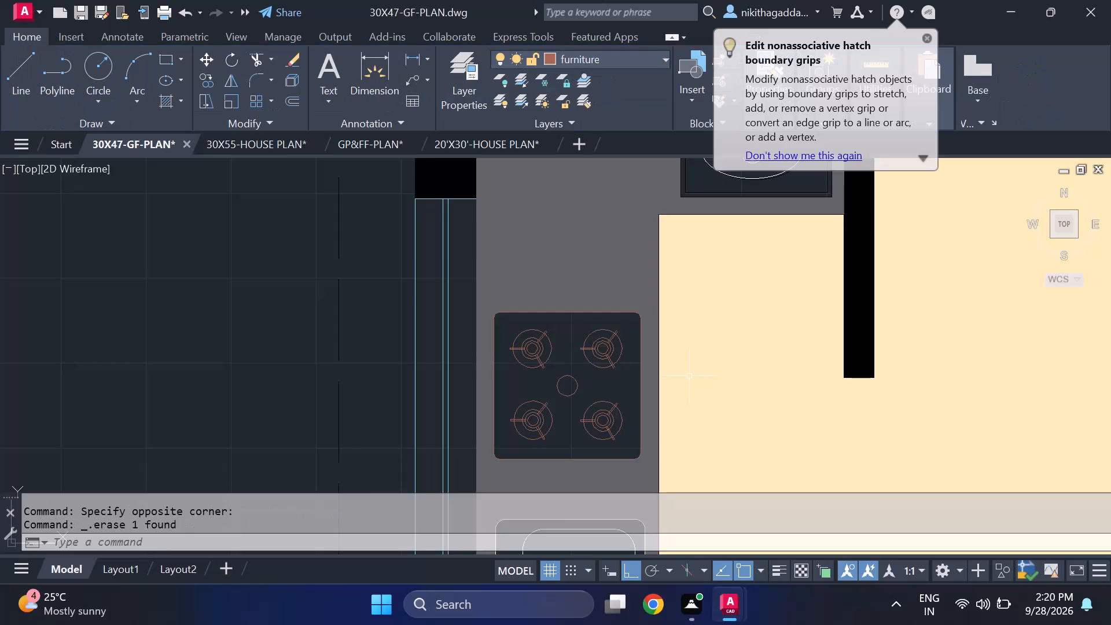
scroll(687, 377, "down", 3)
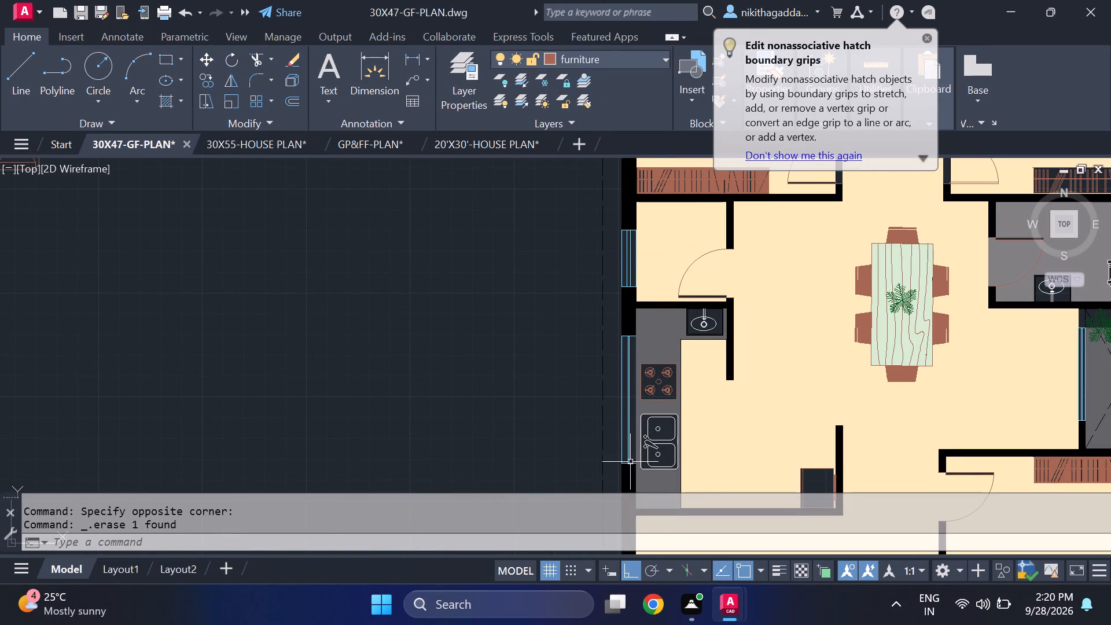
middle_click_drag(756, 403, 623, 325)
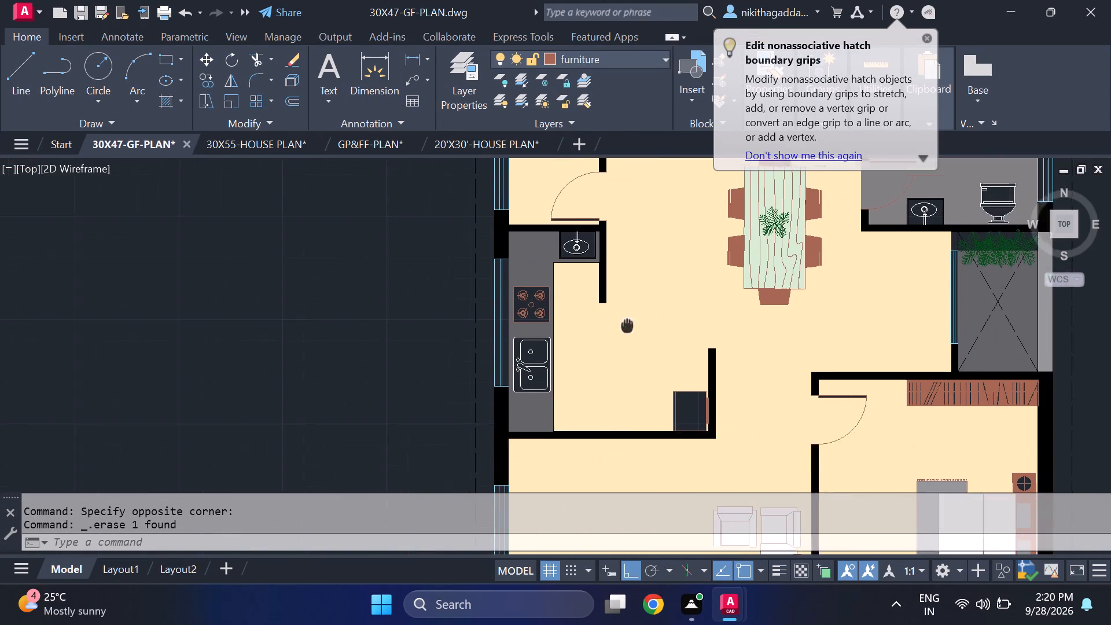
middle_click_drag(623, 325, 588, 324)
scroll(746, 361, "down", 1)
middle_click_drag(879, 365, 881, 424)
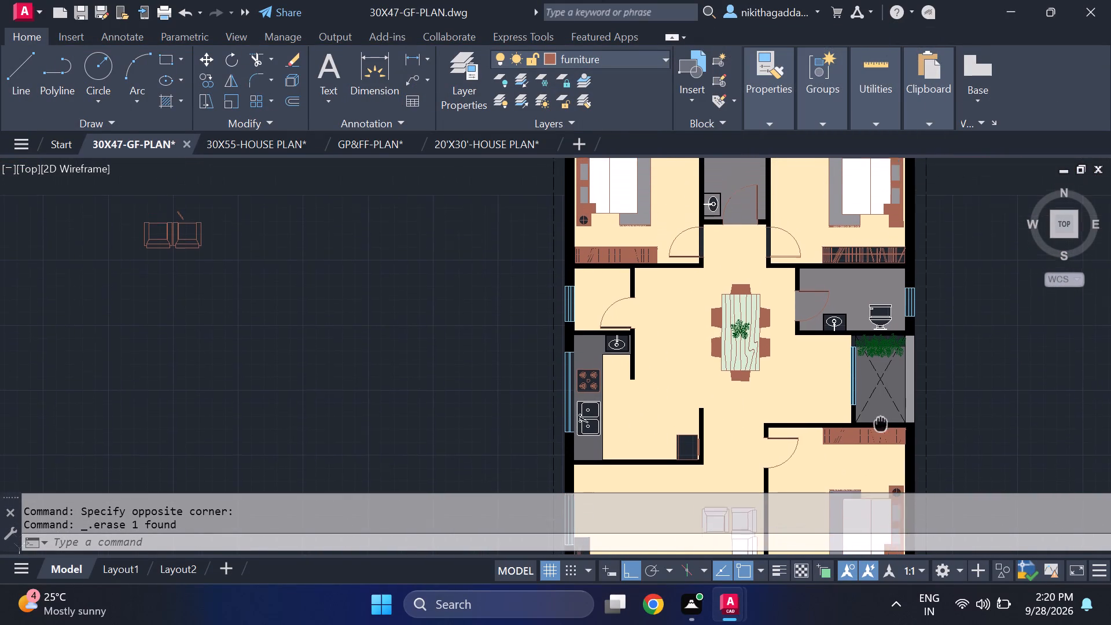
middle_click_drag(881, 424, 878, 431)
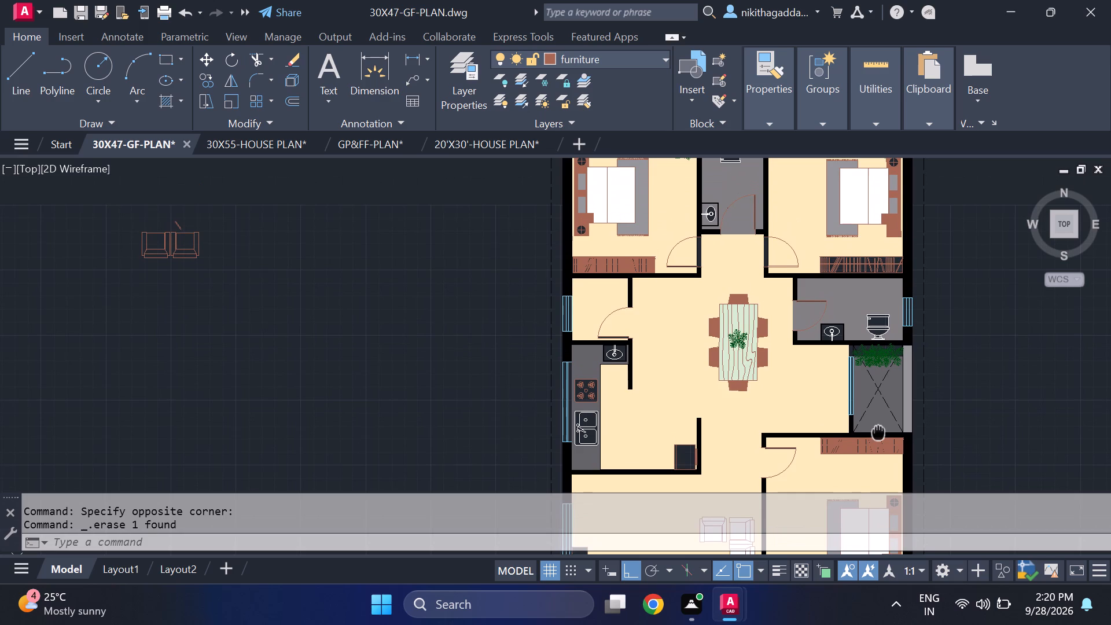
Hatch the narrow border frame of the washbasin counter in the bathroom right of the dining area with a solid ByLayer fill.
middle_click_drag(878, 431, 875, 429)
middle_click_drag(867, 423, 834, 422)
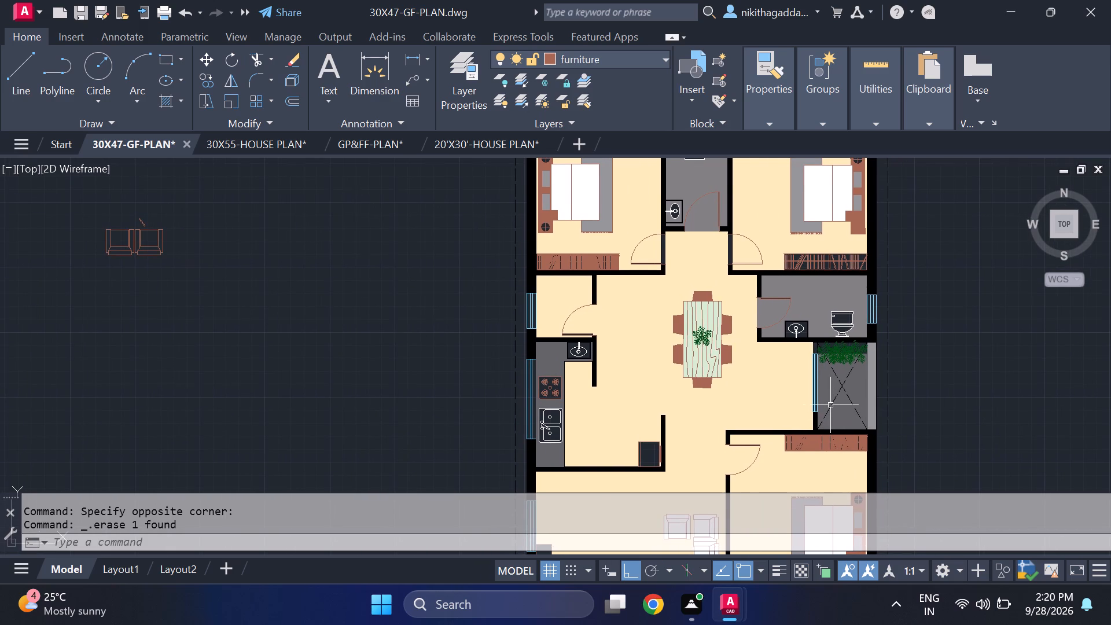
scroll(781, 322, "up", 2)
scroll(846, 359, "up", 3)
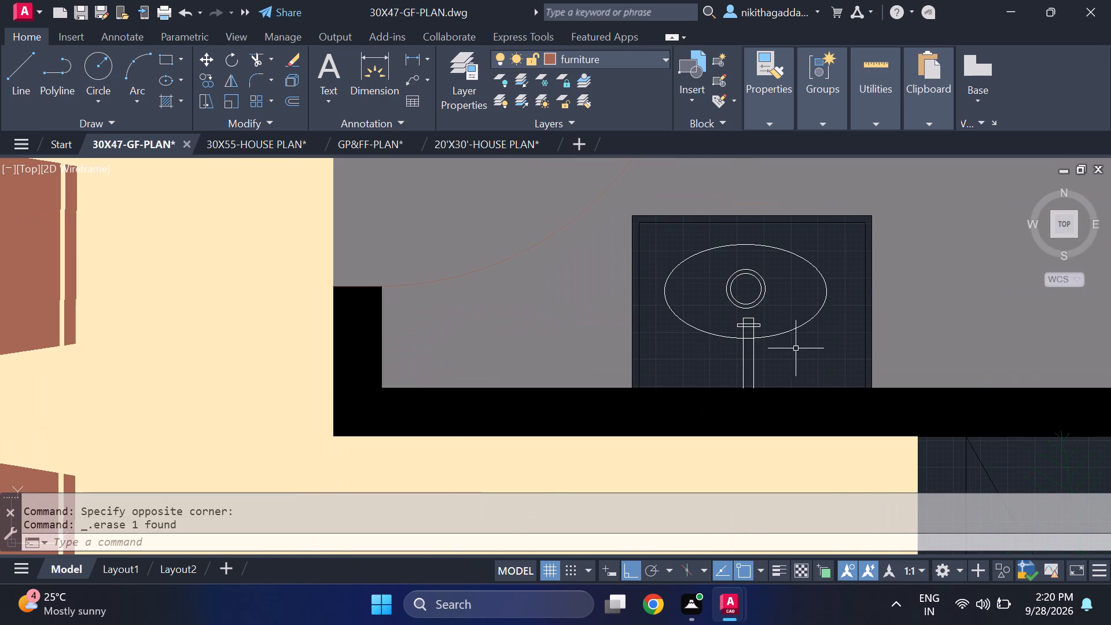
middle_click_drag(769, 372, 742, 437)
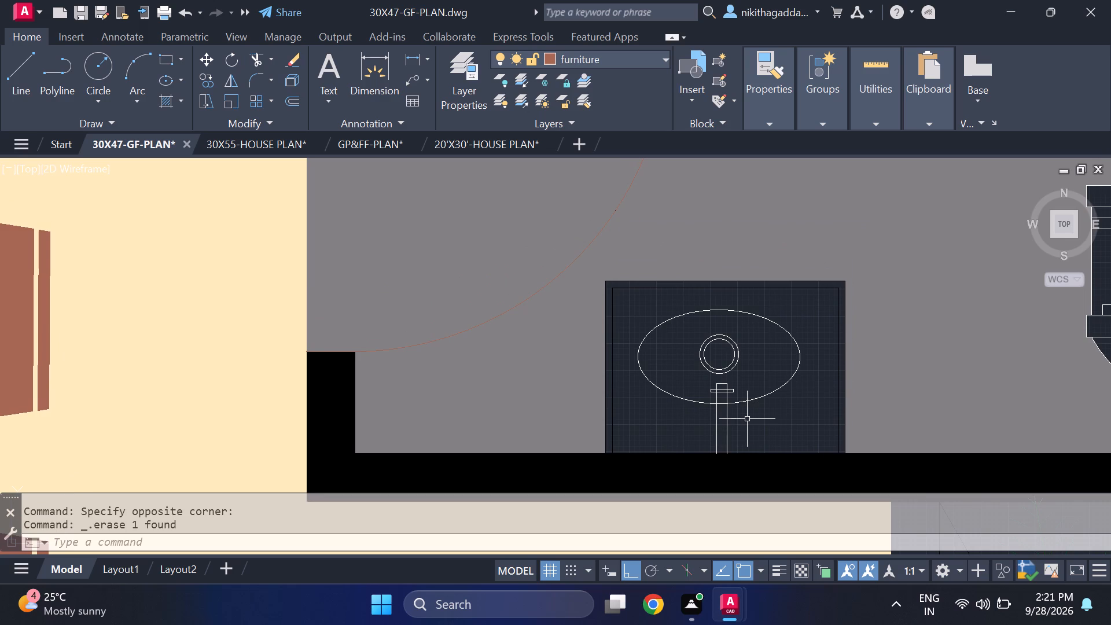
type("hat")
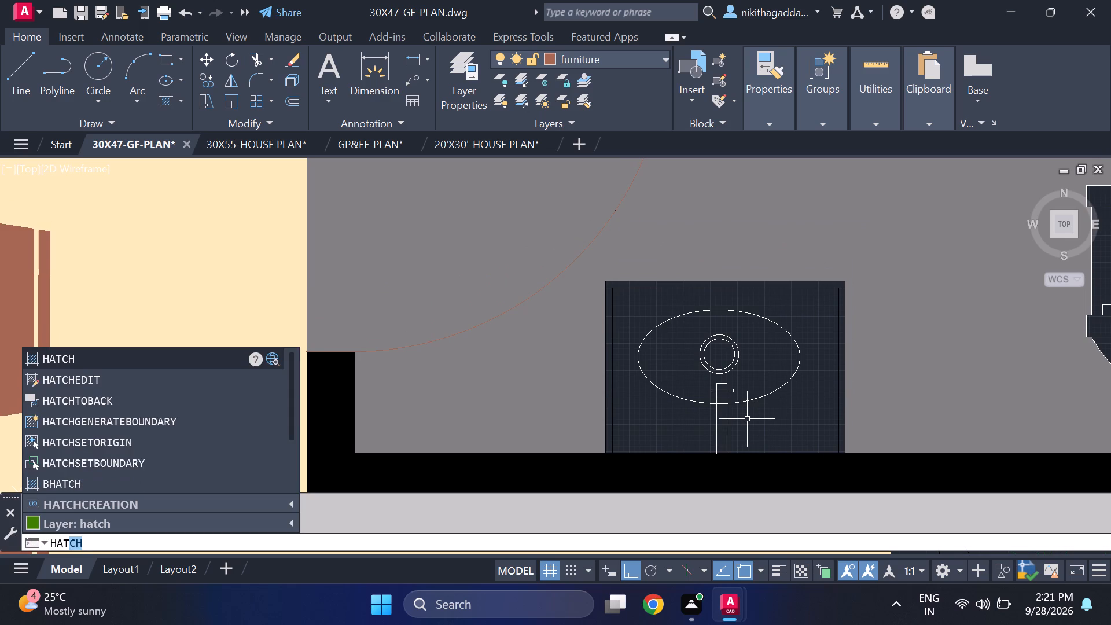
type("ch")
key("Return")
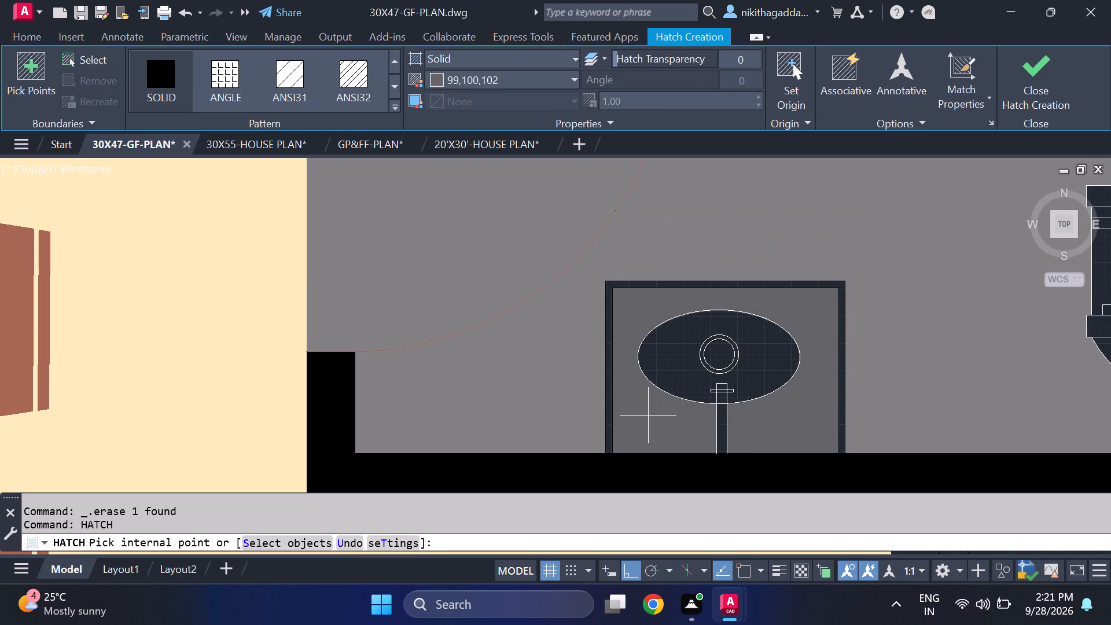
left_click(542, 78)
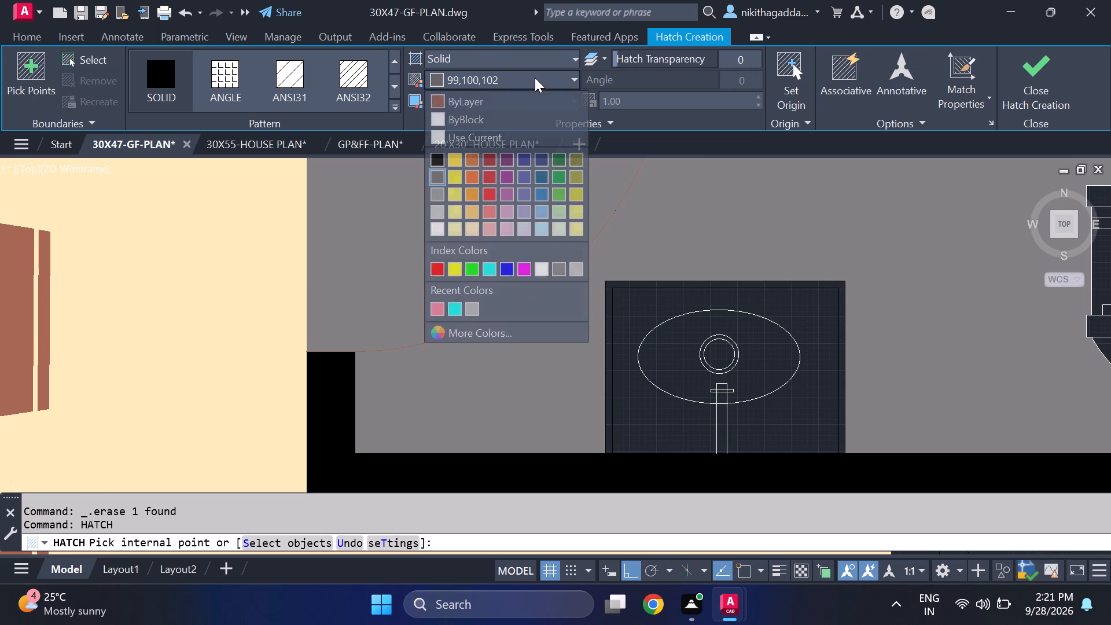
left_click(503, 96)
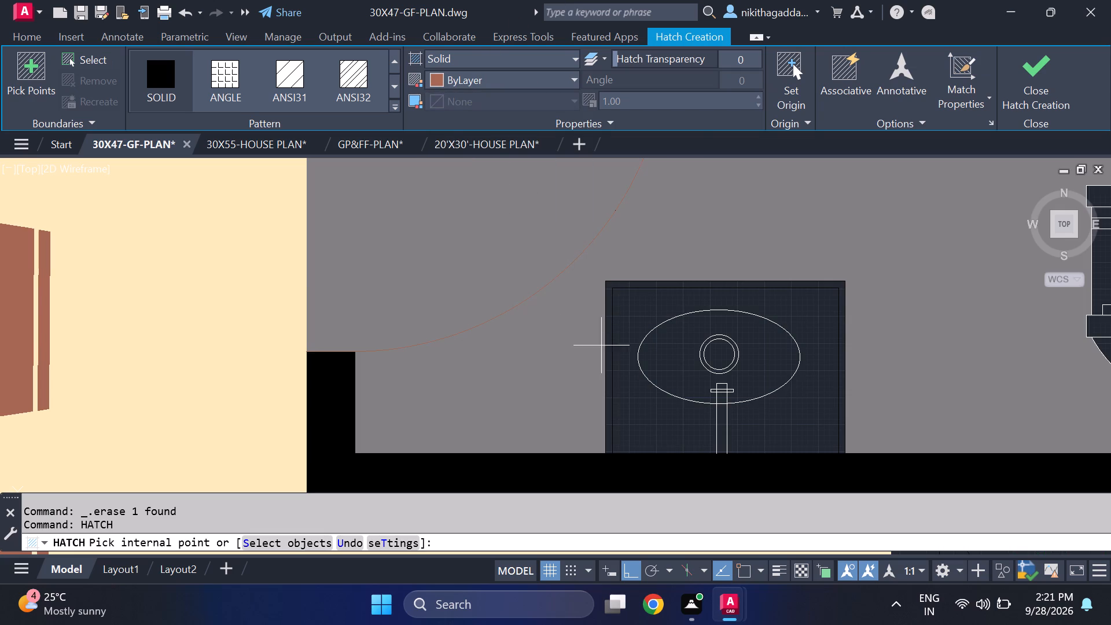
left_click(637, 412)
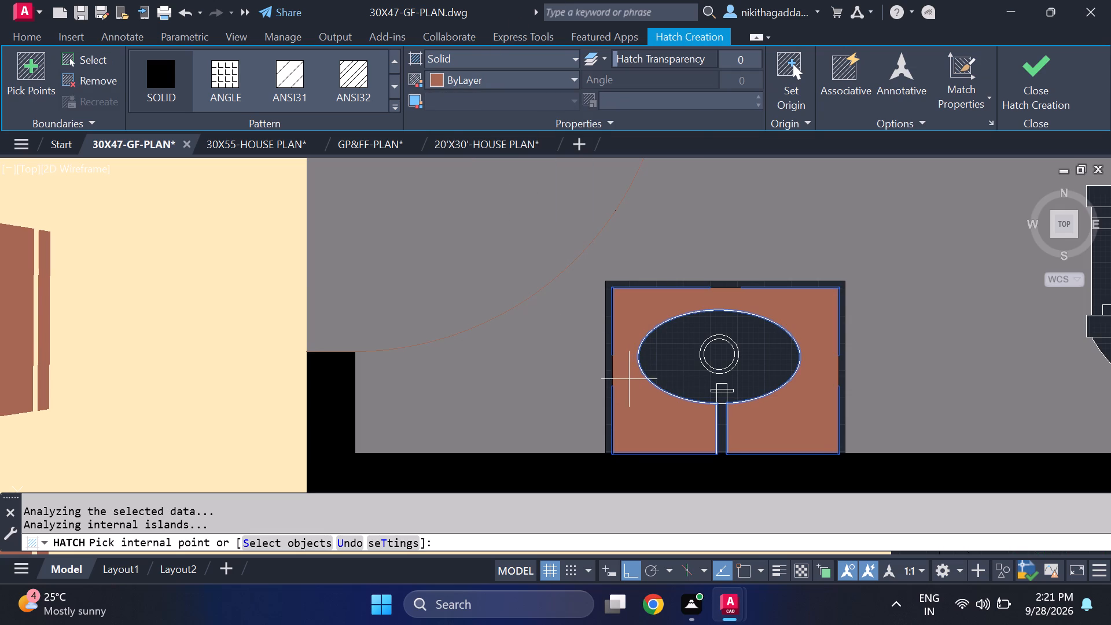
left_click(607, 411)
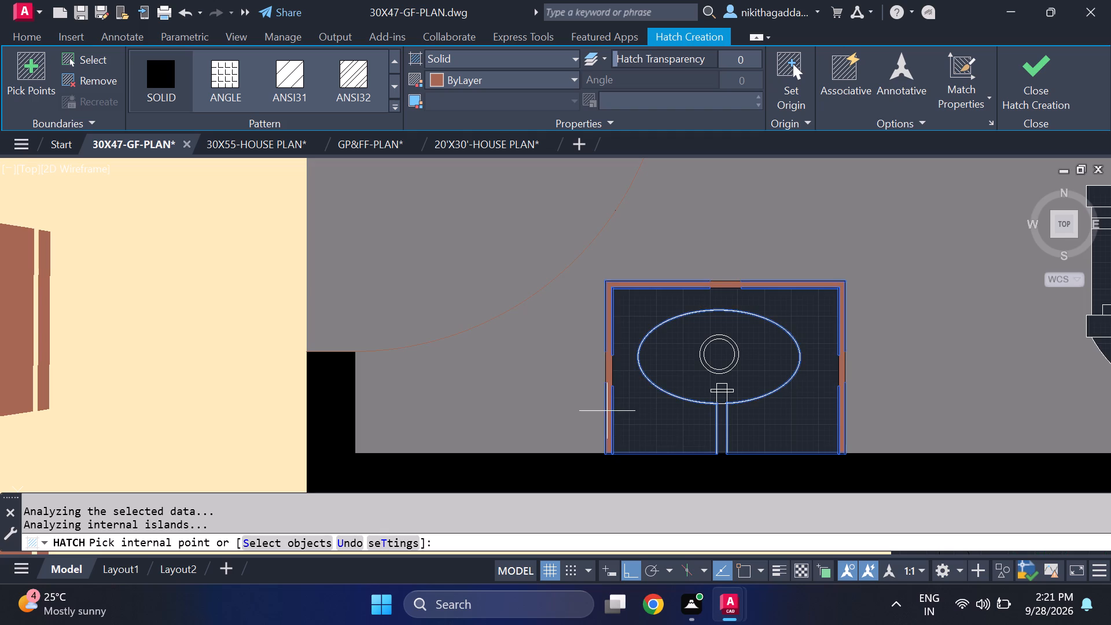
left_click(625, 409)
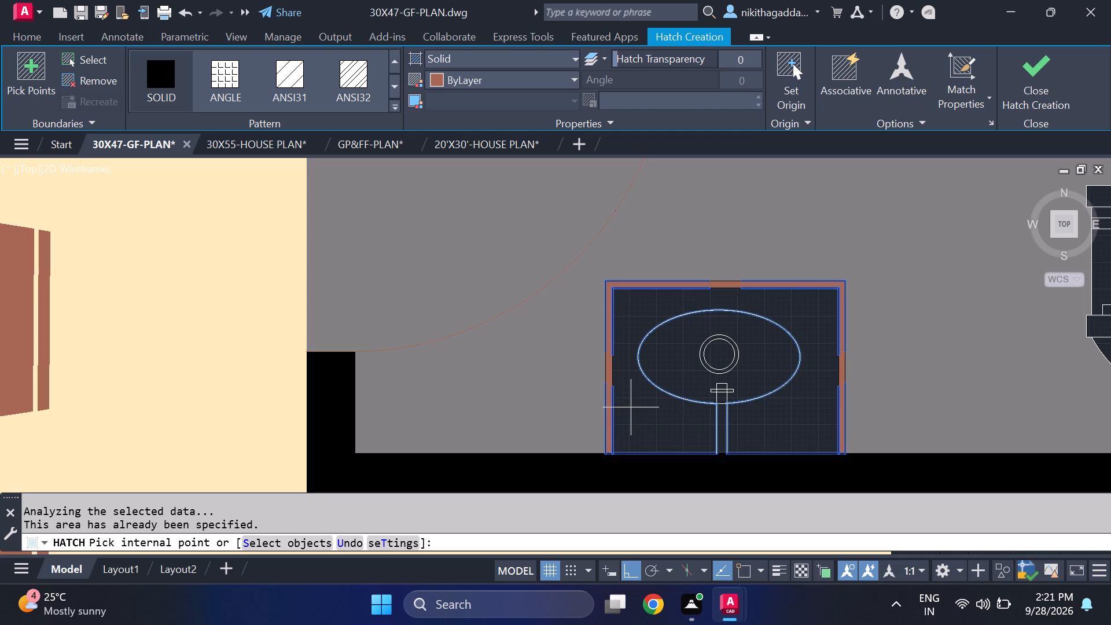
left_click(1035, 50)
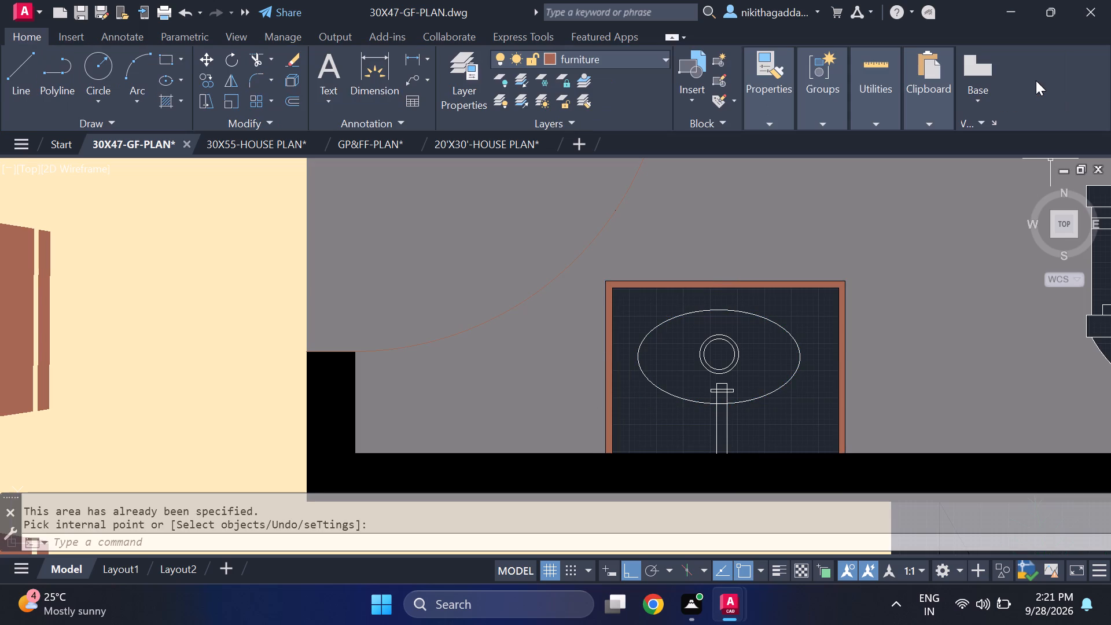
Hatch the same washbasin counter's top, around the oval basin and tap, with a solid ByLayer fill.
type("hatch")
key("Return")
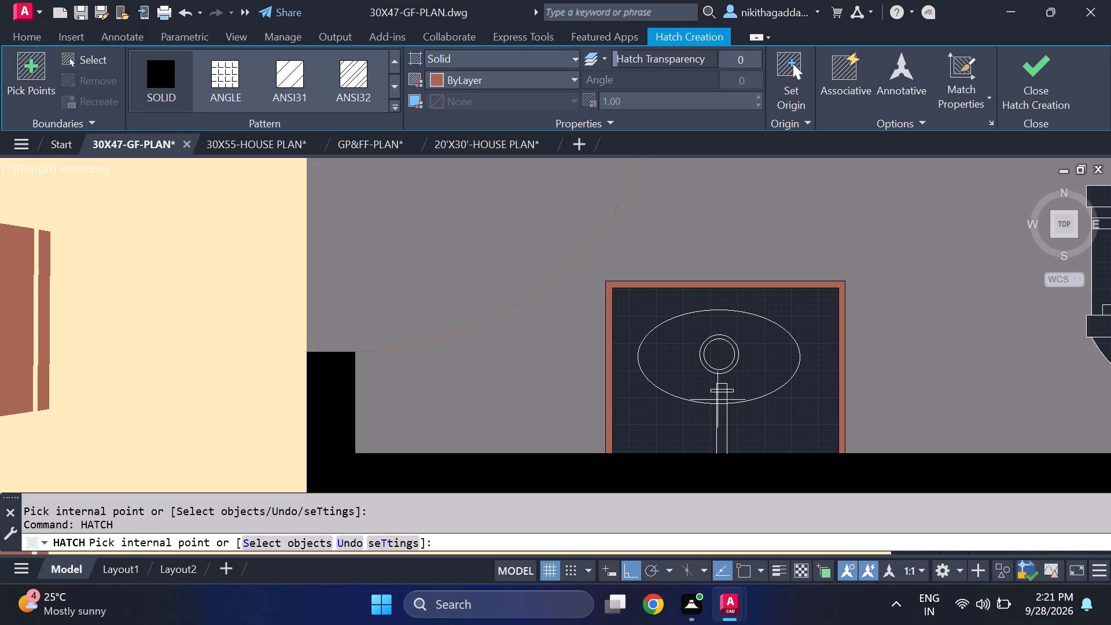
left_click(675, 418)
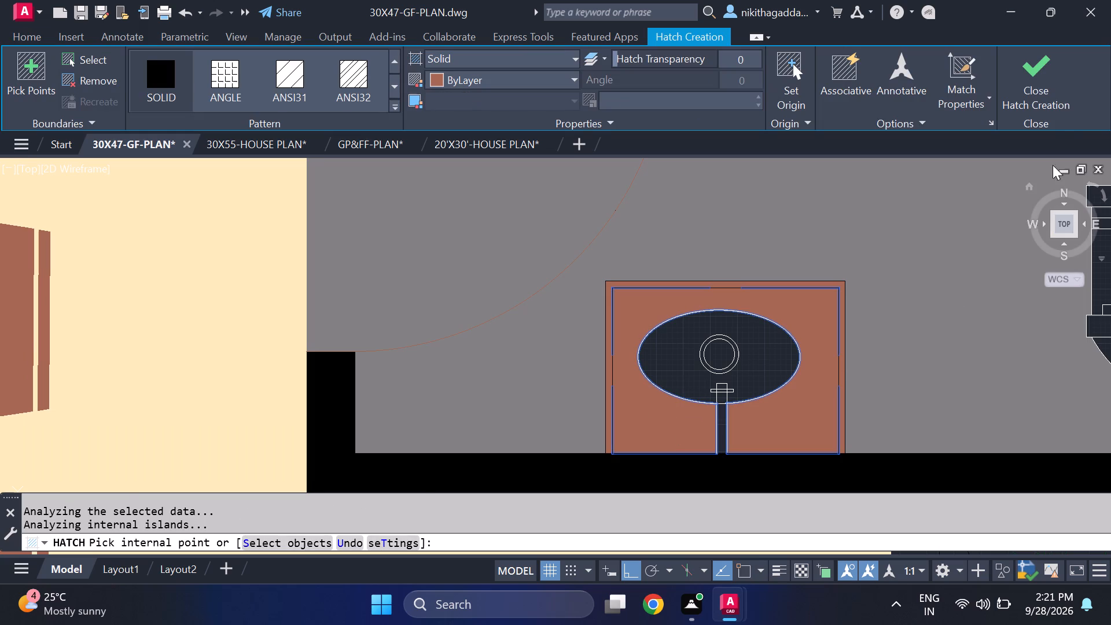
left_click(1042, 87)
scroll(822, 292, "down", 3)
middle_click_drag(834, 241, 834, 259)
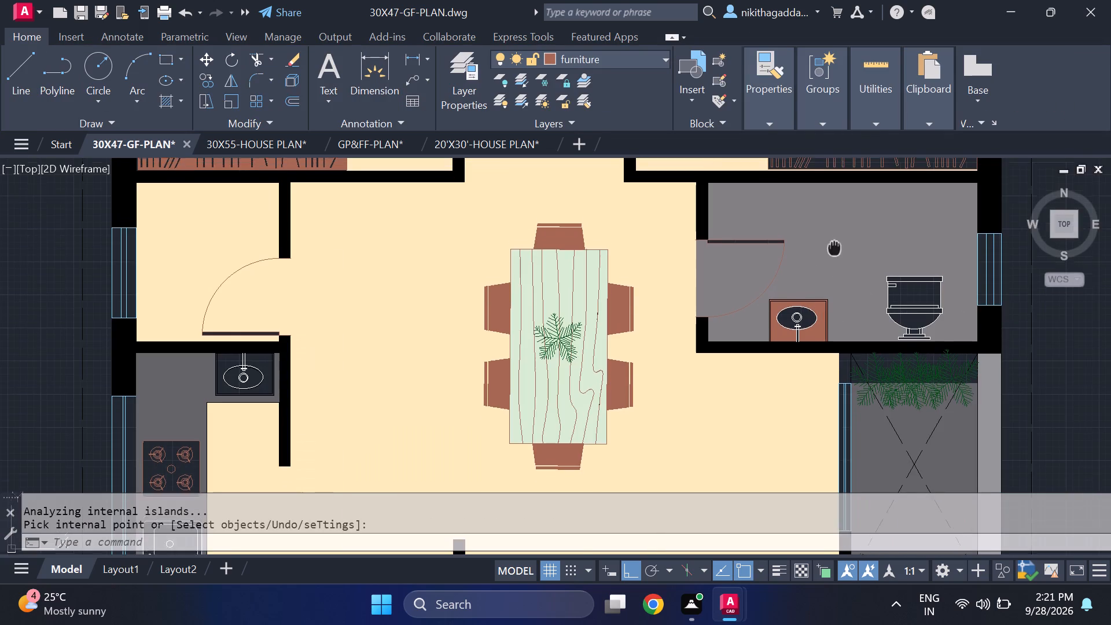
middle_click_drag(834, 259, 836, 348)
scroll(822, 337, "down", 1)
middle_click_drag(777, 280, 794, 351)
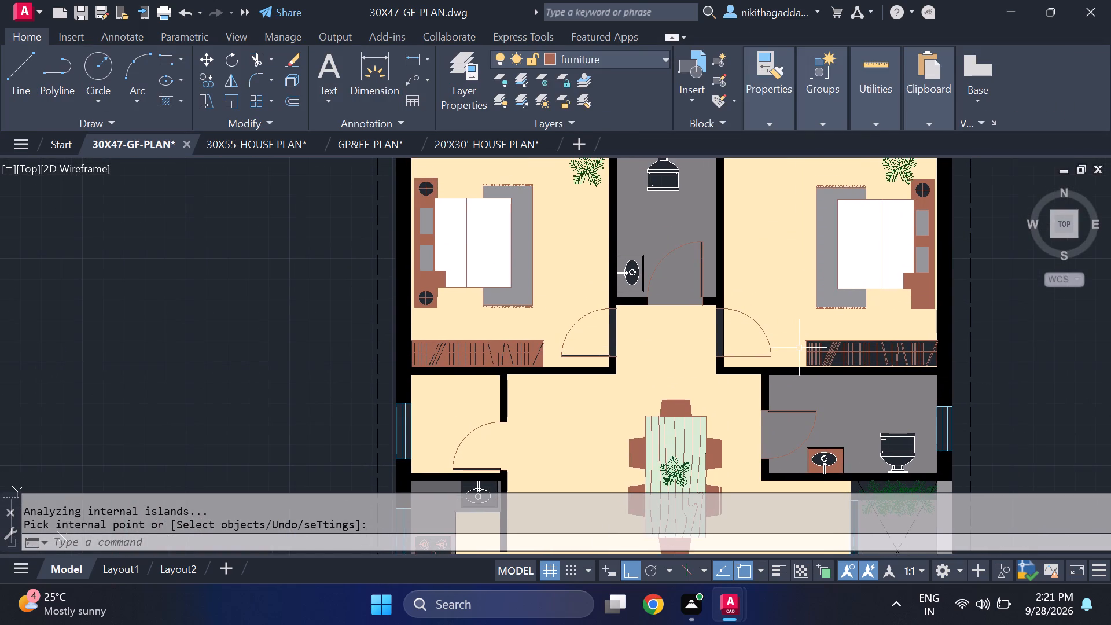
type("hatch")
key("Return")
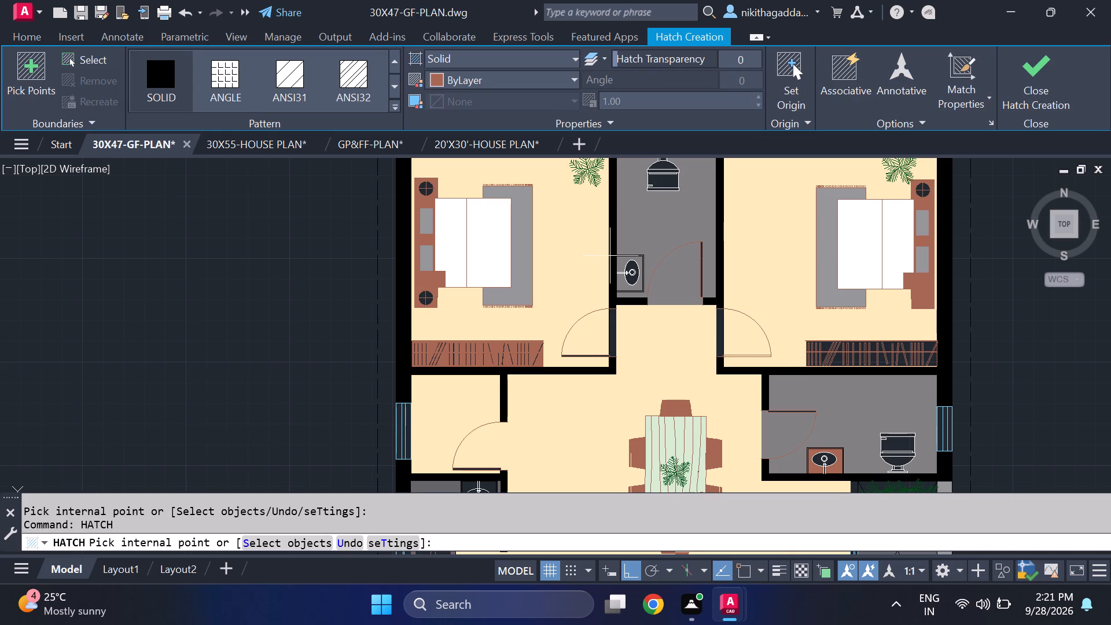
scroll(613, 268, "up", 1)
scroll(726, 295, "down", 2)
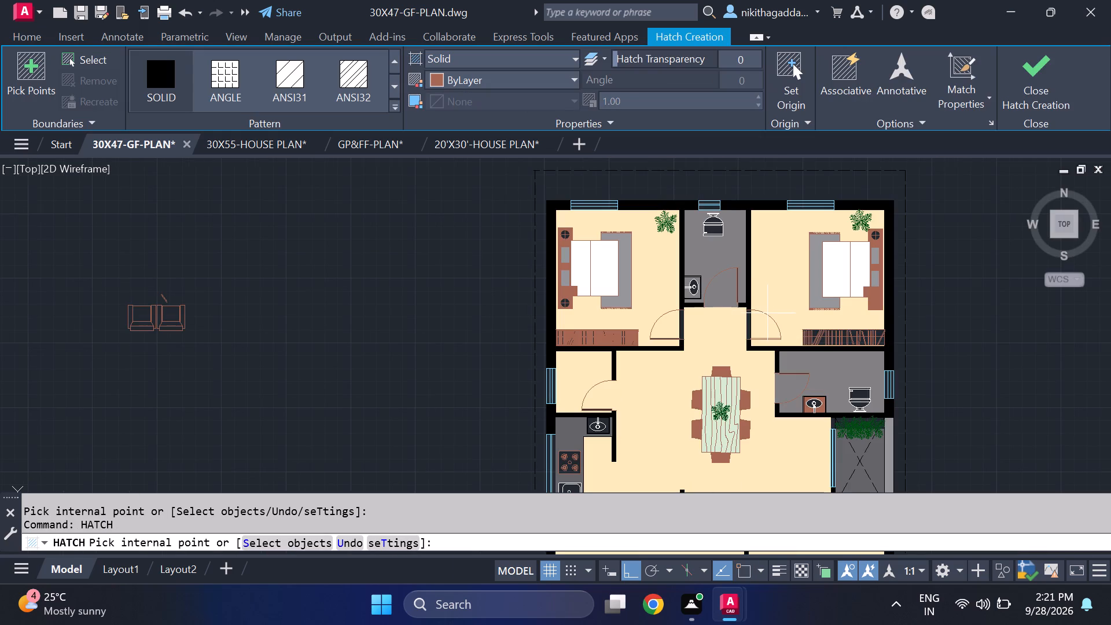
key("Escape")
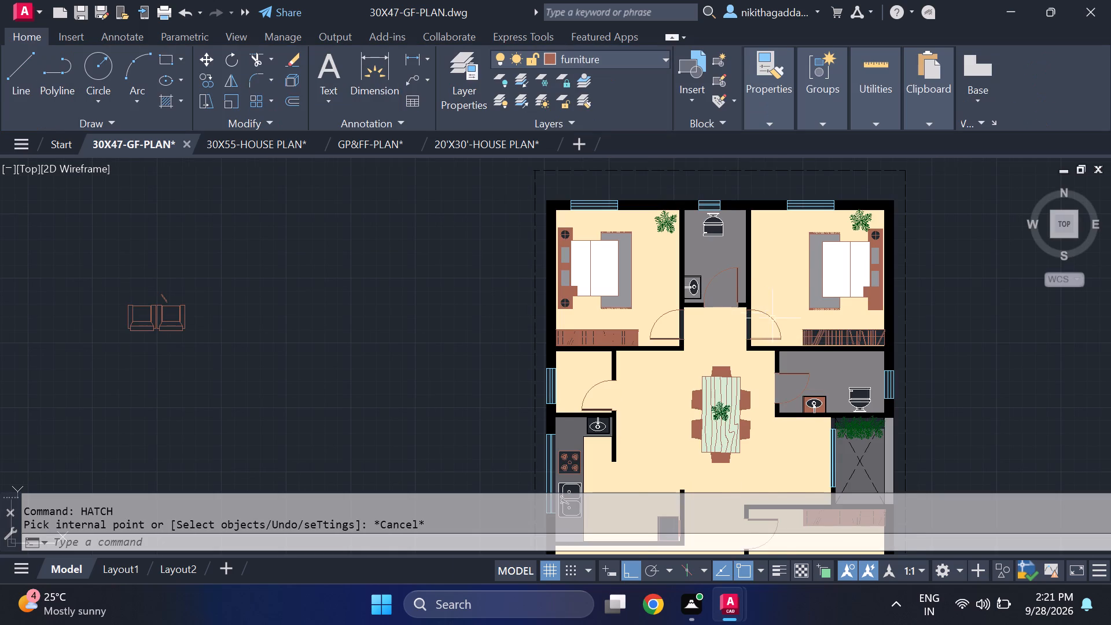
Delete the grey solid hatch that covers the floors of both bathrooms.
scroll(782, 331, "down", 1)
middle_click_drag(785, 347, 779, 328)
scroll(787, 347, "up", 2)
middle_click_drag(704, 237, 704, 352)
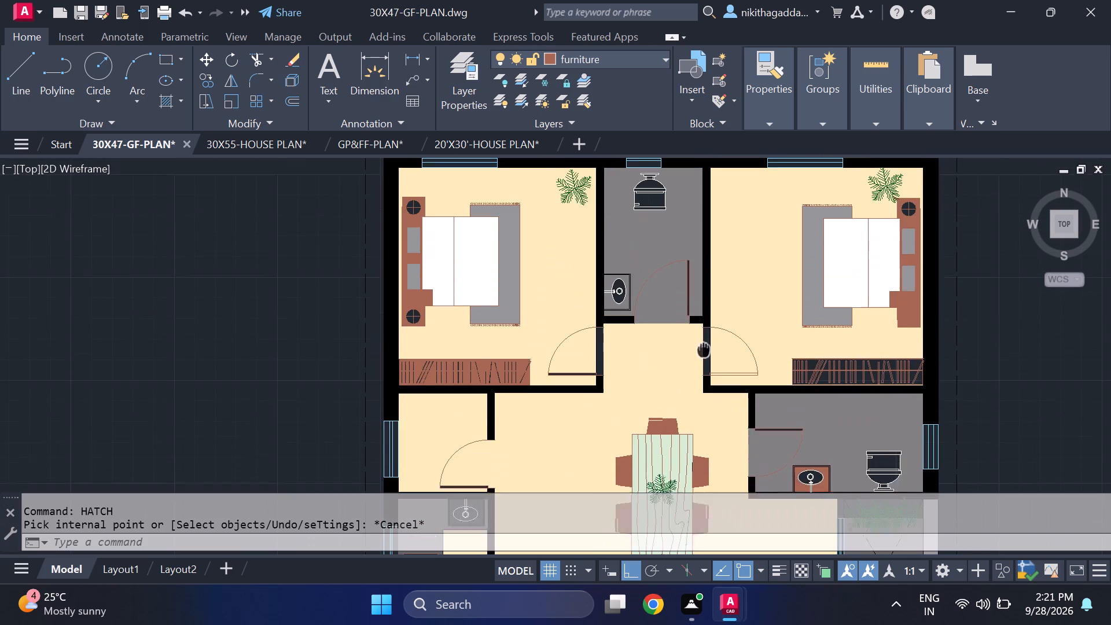
middle_click_drag(704, 352, 704, 352)
left_click(667, 270)
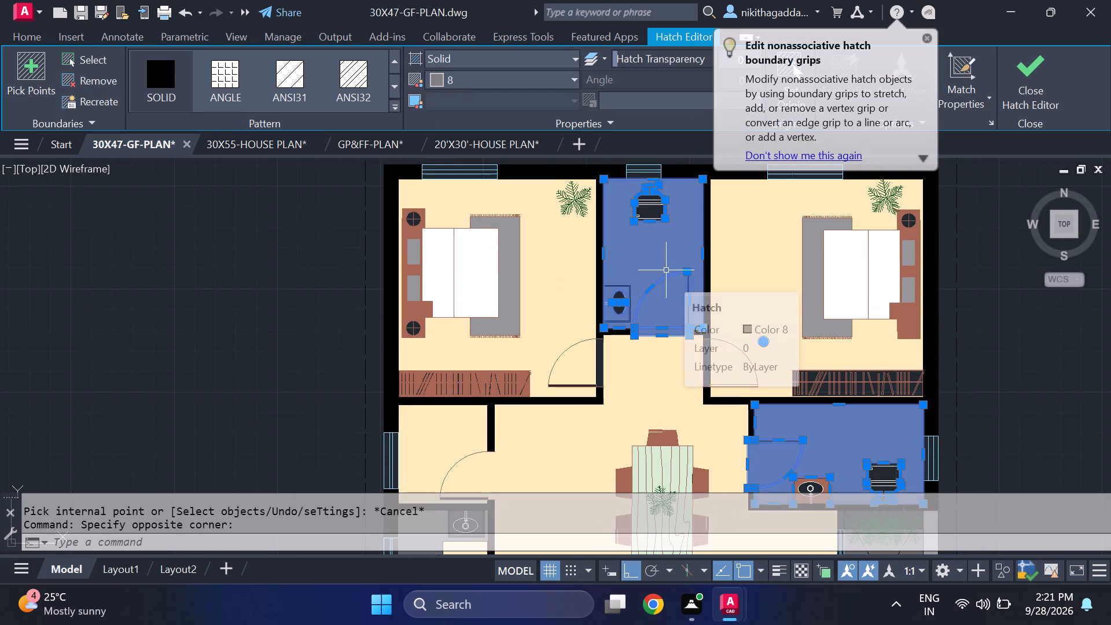
key("Delete")
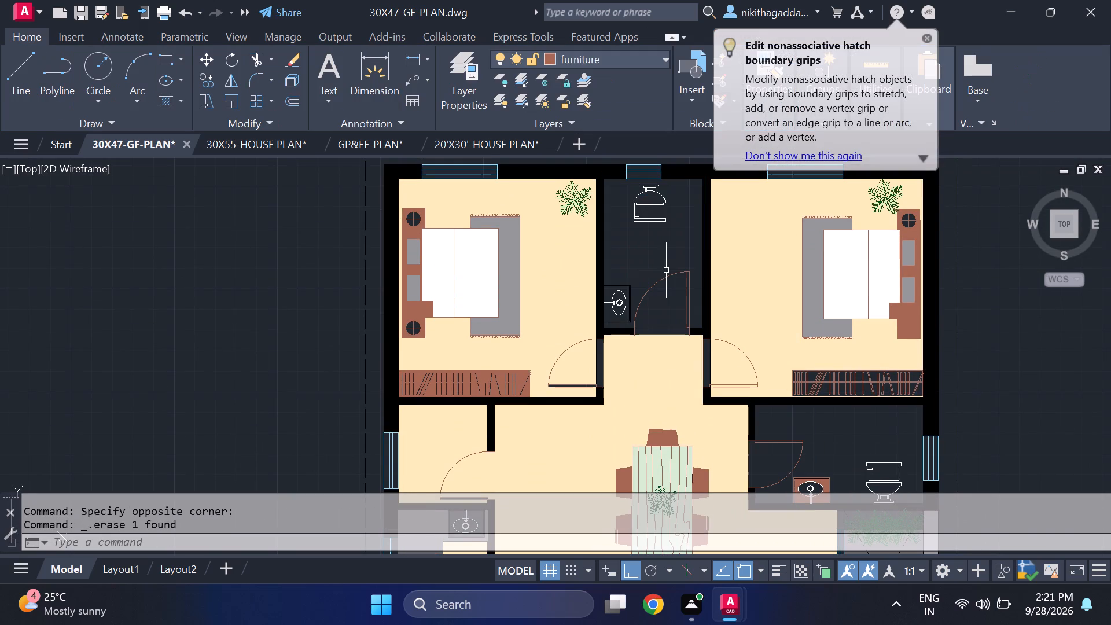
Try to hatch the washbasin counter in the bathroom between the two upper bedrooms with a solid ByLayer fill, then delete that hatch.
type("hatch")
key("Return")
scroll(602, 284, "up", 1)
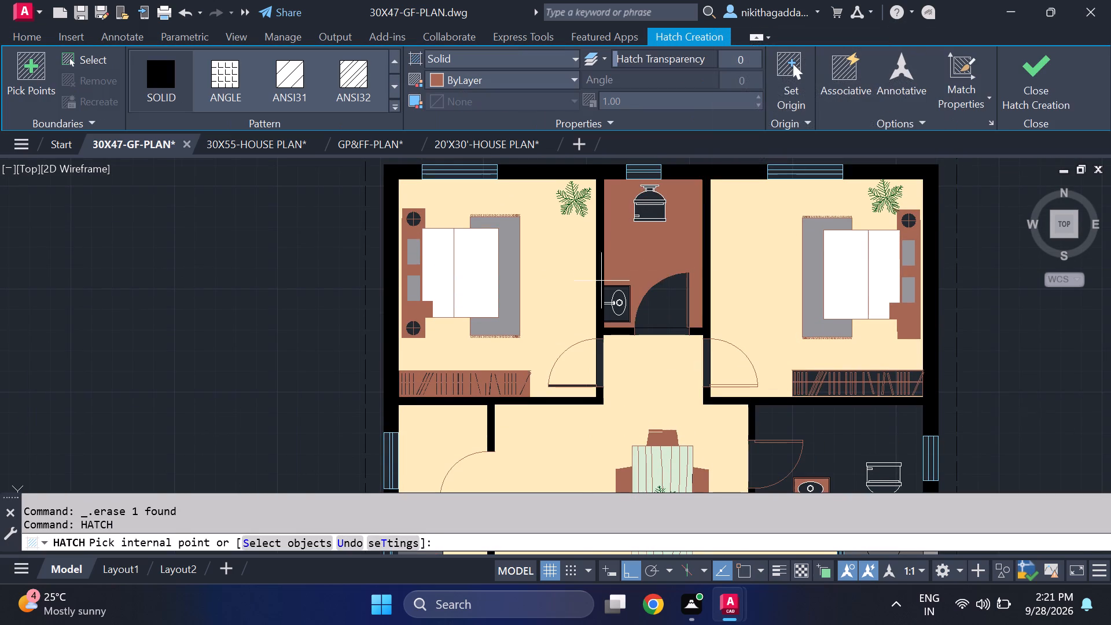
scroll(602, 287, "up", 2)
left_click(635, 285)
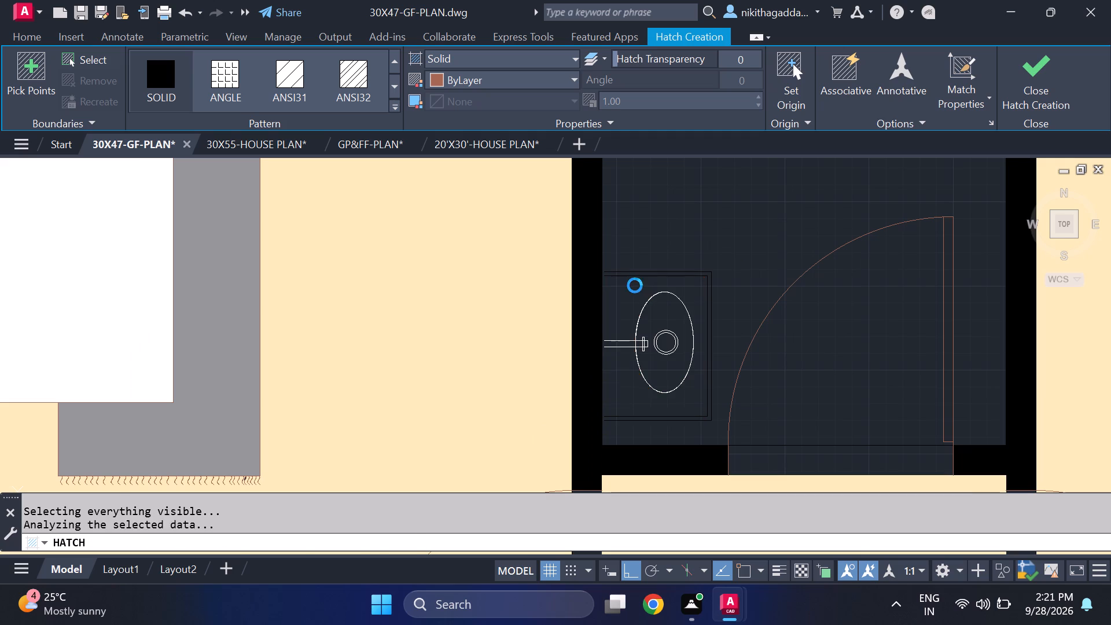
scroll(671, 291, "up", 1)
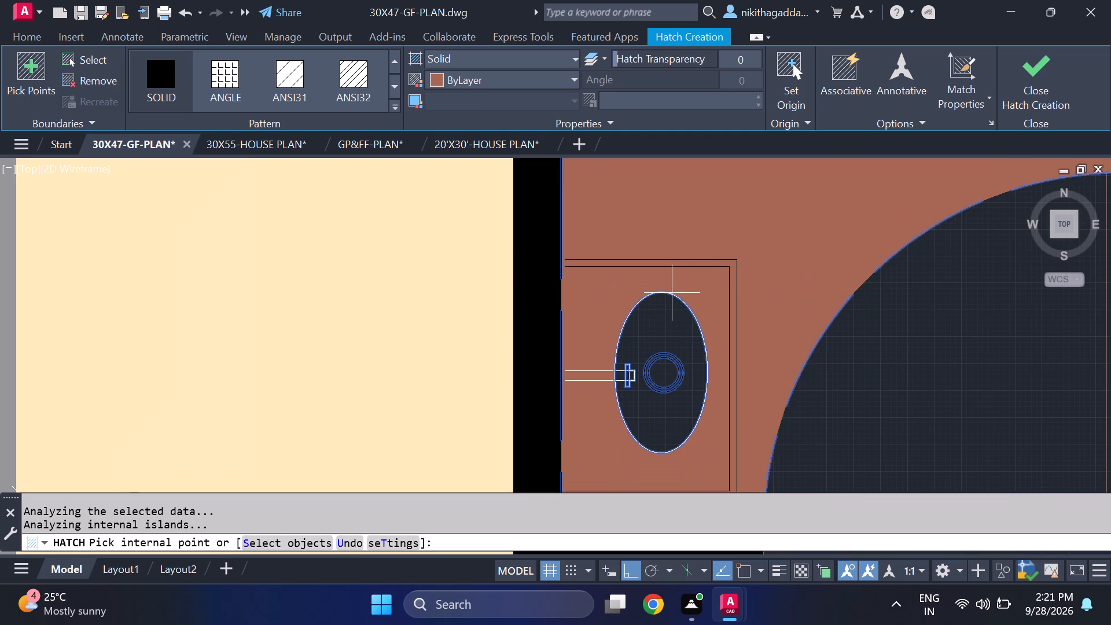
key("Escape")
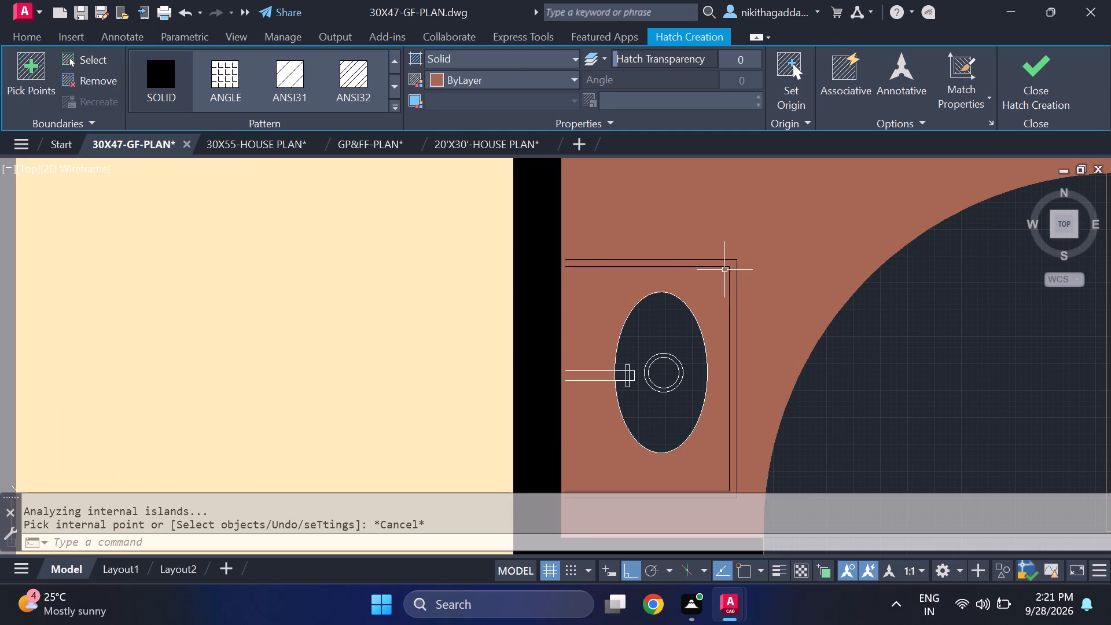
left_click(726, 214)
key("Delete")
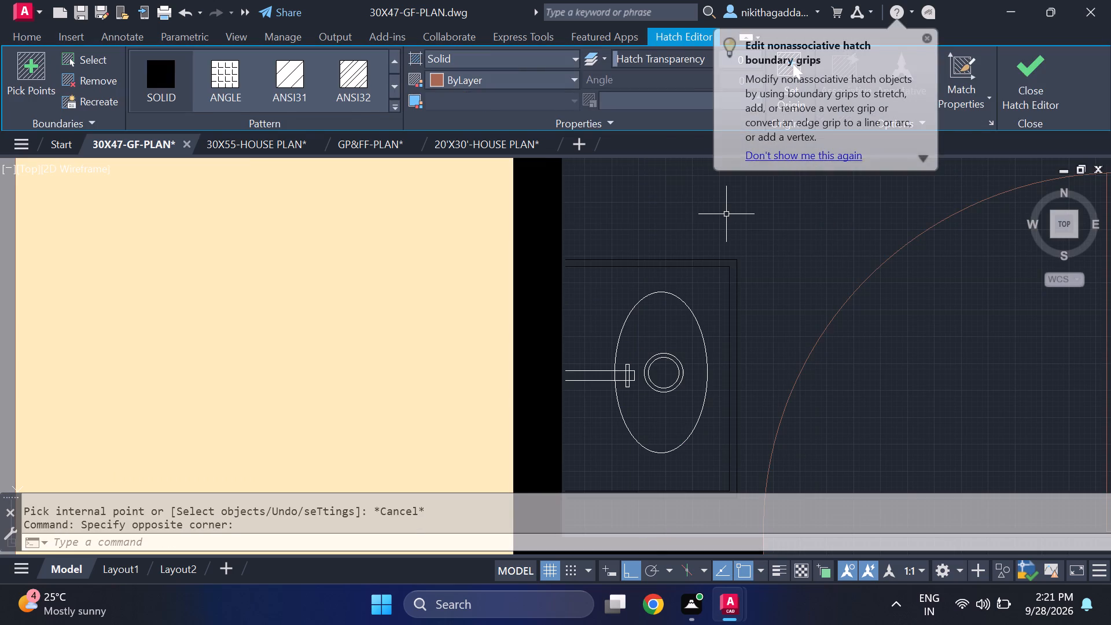
Extend the upper and lower double edge lines of the washbasin counter between the two upper bedrooms to the bathroom wall.
type("ex")
key("Return")
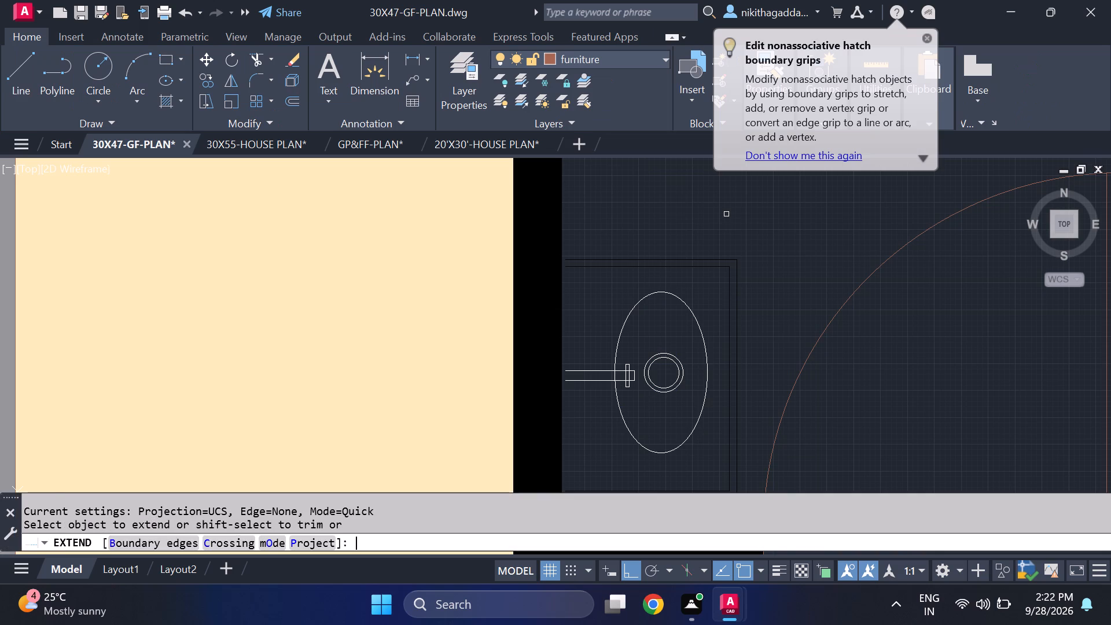
scroll(642, 261, "up", 3)
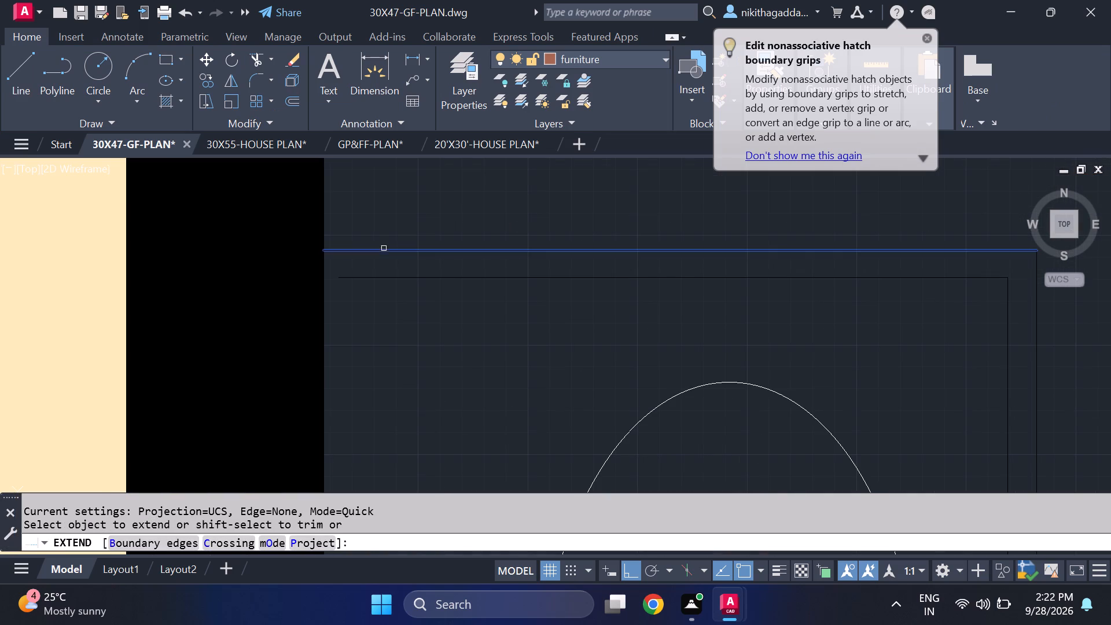
left_click(382, 249)
left_click(374, 280)
scroll(409, 333, "down", 2)
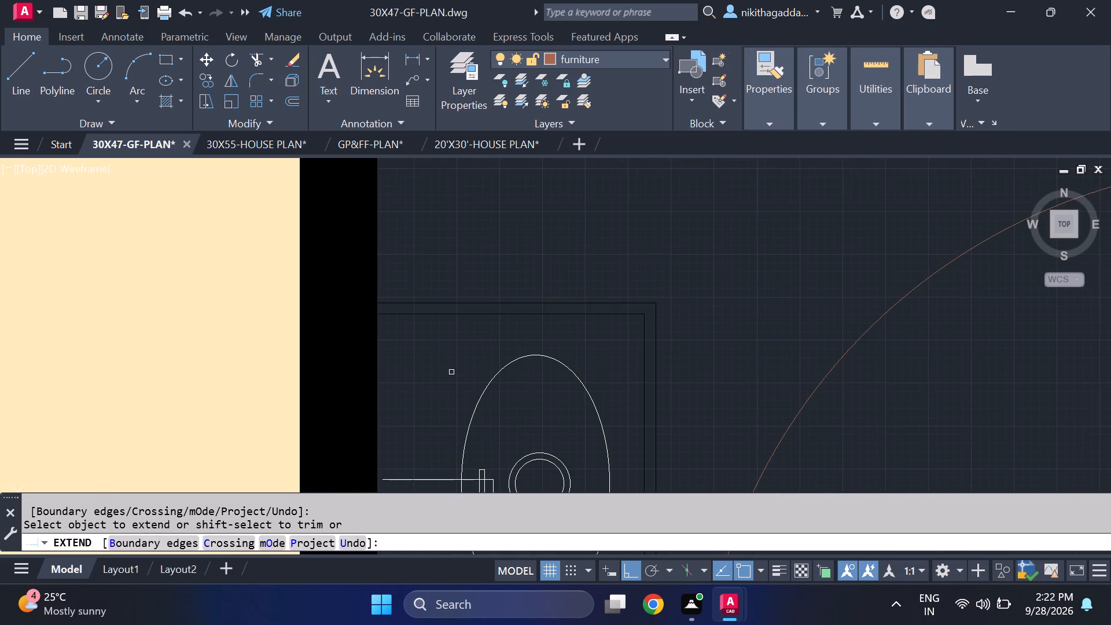
middle_click_drag(479, 417, 518, 238)
scroll(495, 415, "down", 3)
scroll(498, 462, "up", 3)
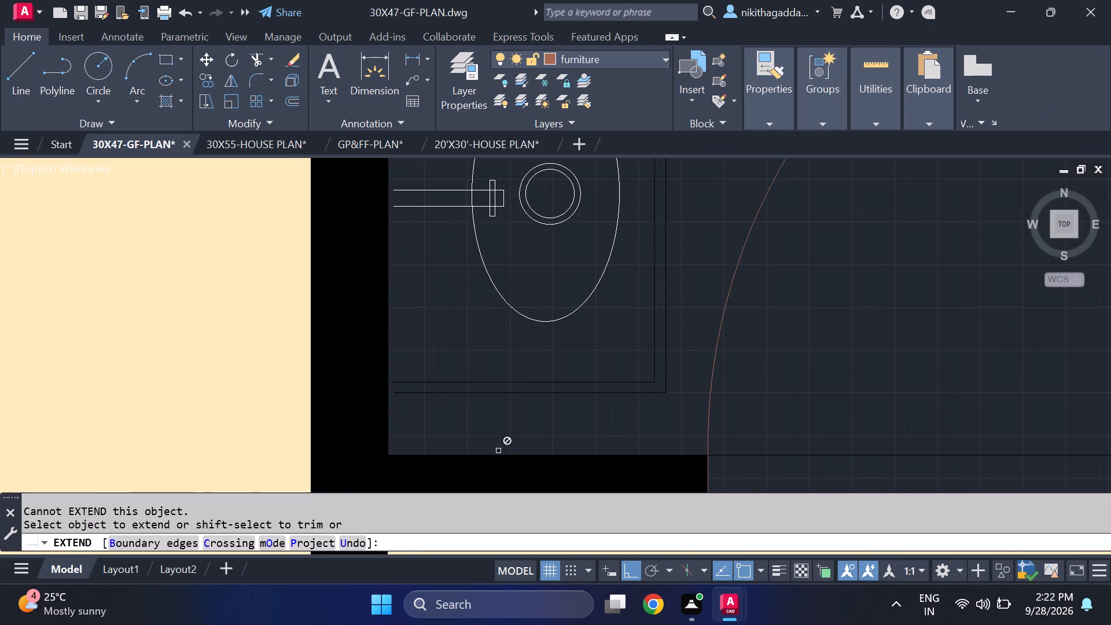
scroll(406, 388, "up", 3)
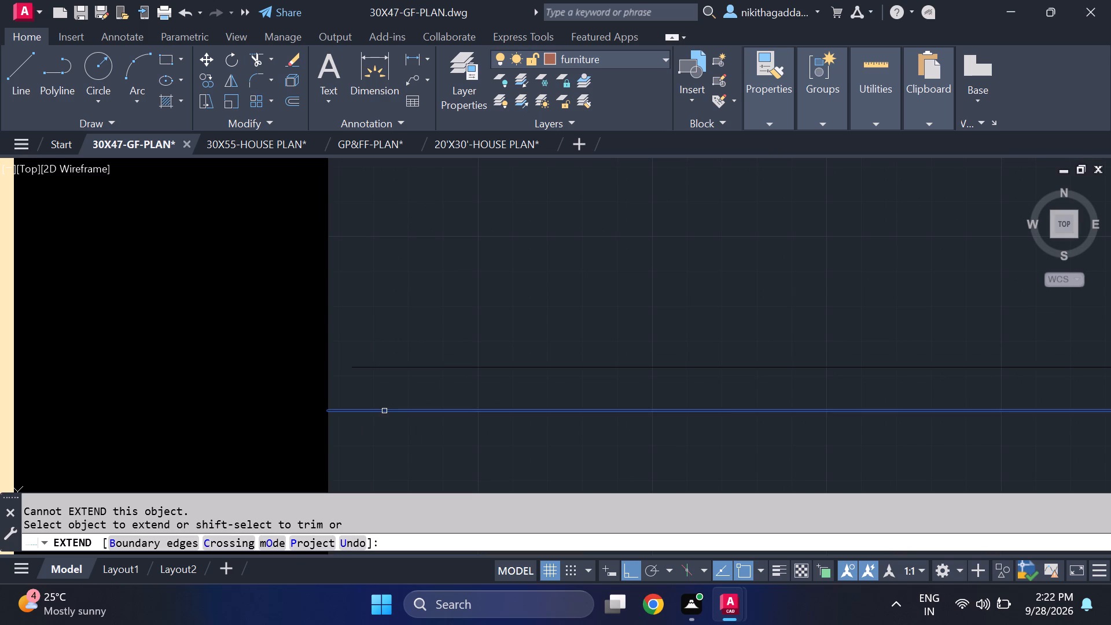
left_click(384, 411)
left_click(392, 366)
scroll(475, 344, "down", 4)
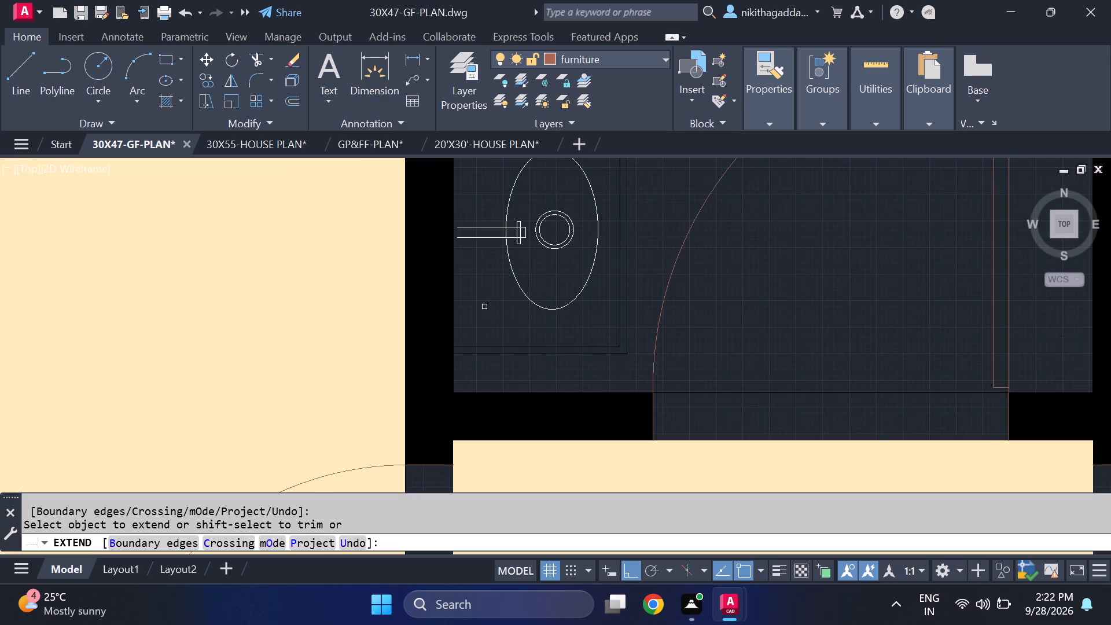
Extend the two tap lines of the same washbasin to the bathroom wall and finish extending.
scroll(456, 229, "up", 2)
left_click(475, 249)
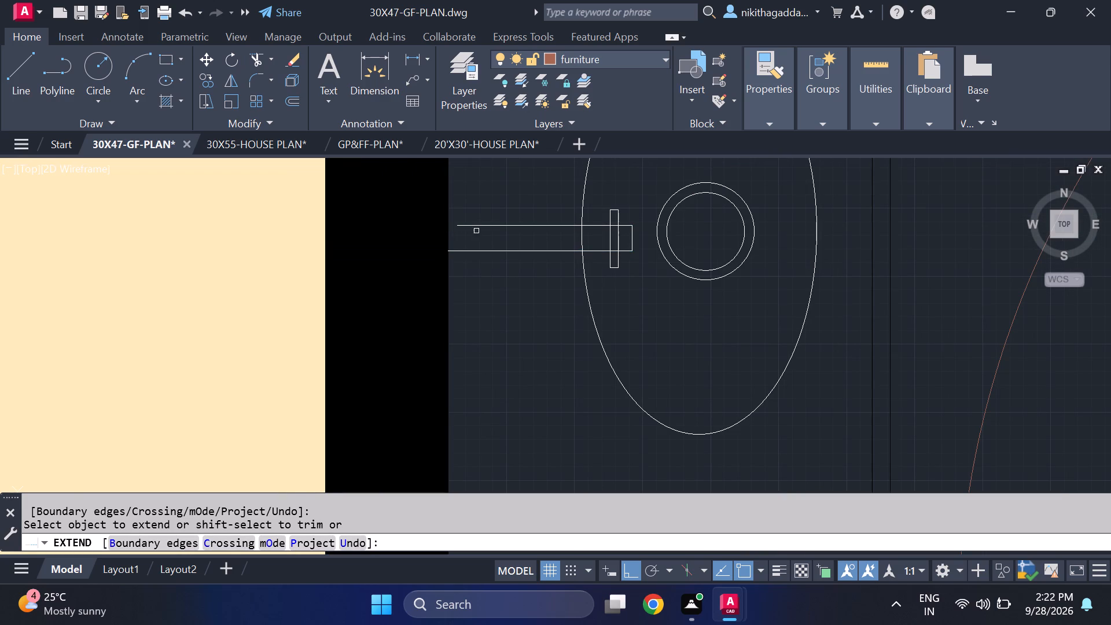
left_click(476, 225)
scroll(553, 367, "down", 5)
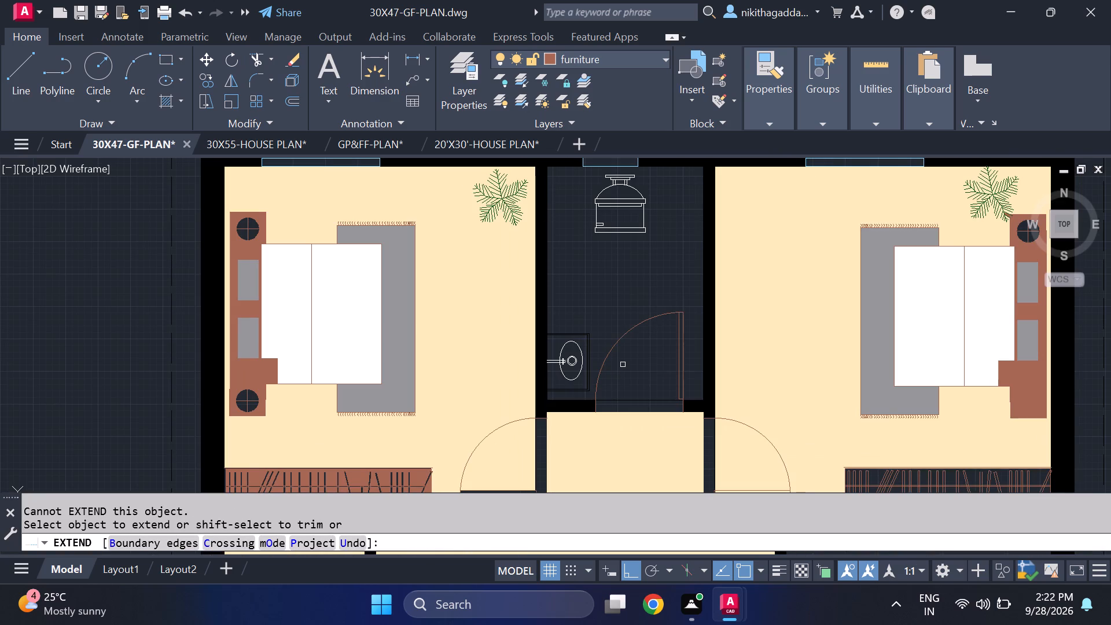
key("Escape")
Hatch the washbasin counter between the two upper bedrooms, both its narrow border and its inner surface around the bowl, with a solid ByLayer fill.
type("hatch")
key("Return")
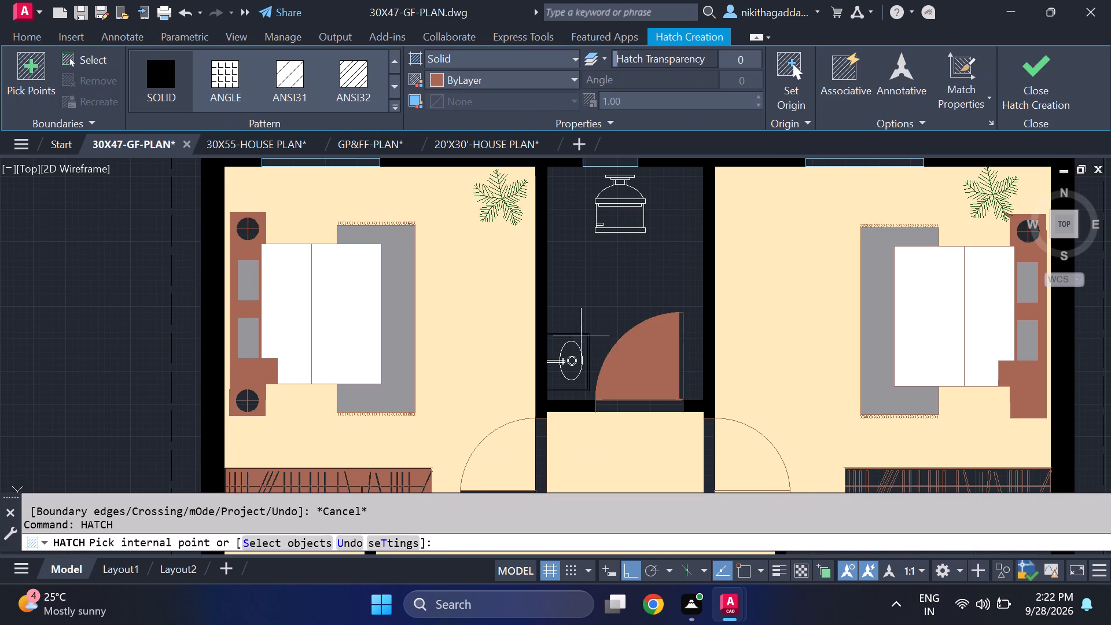
scroll(569, 328, "up", 3)
left_click(564, 347)
scroll(568, 340, "up", 3)
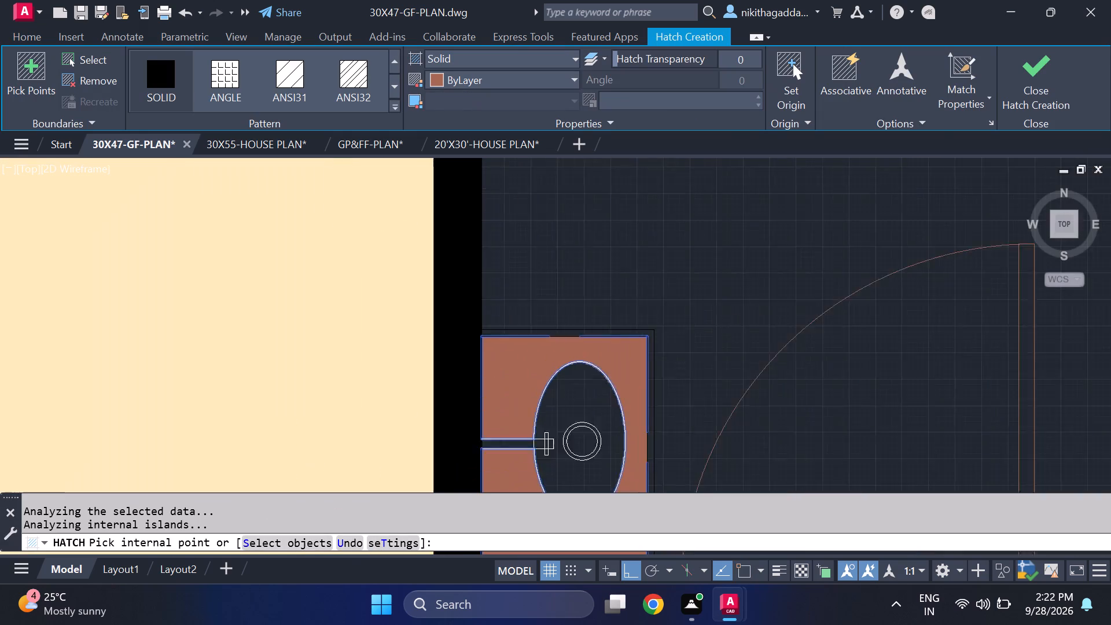
left_click(571, 329)
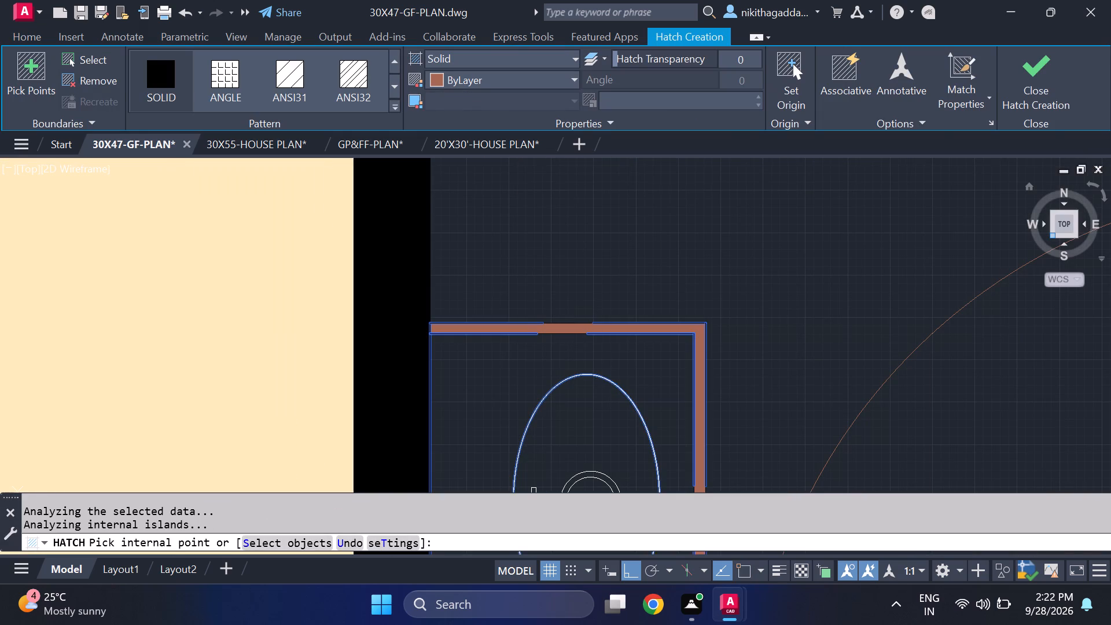
left_click(1033, 100)
type("hatch")
key("Return")
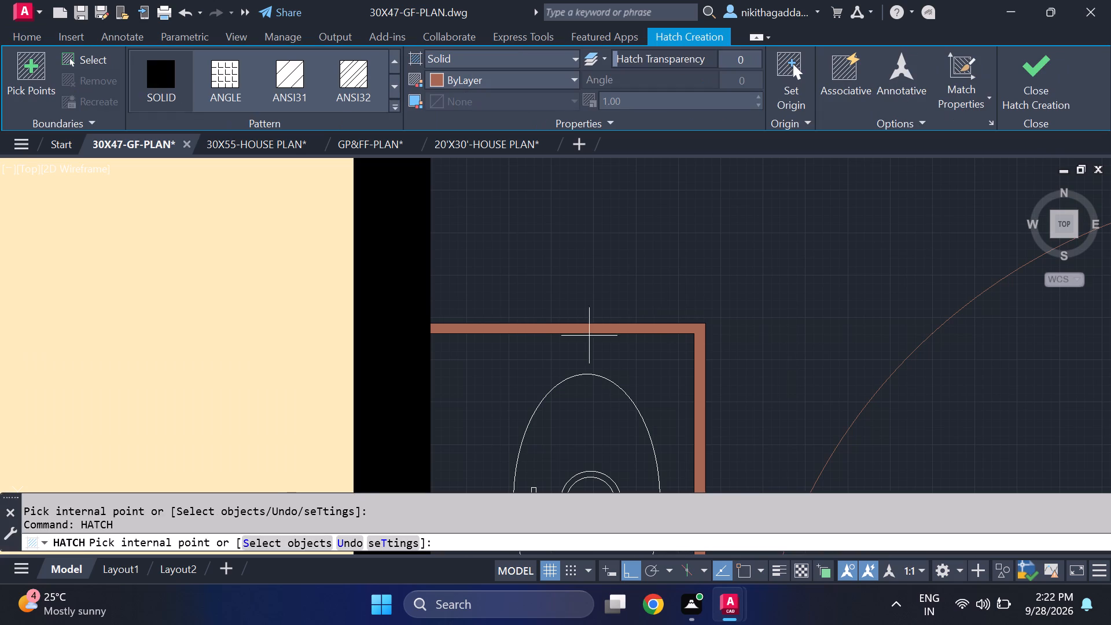
left_click(549, 362)
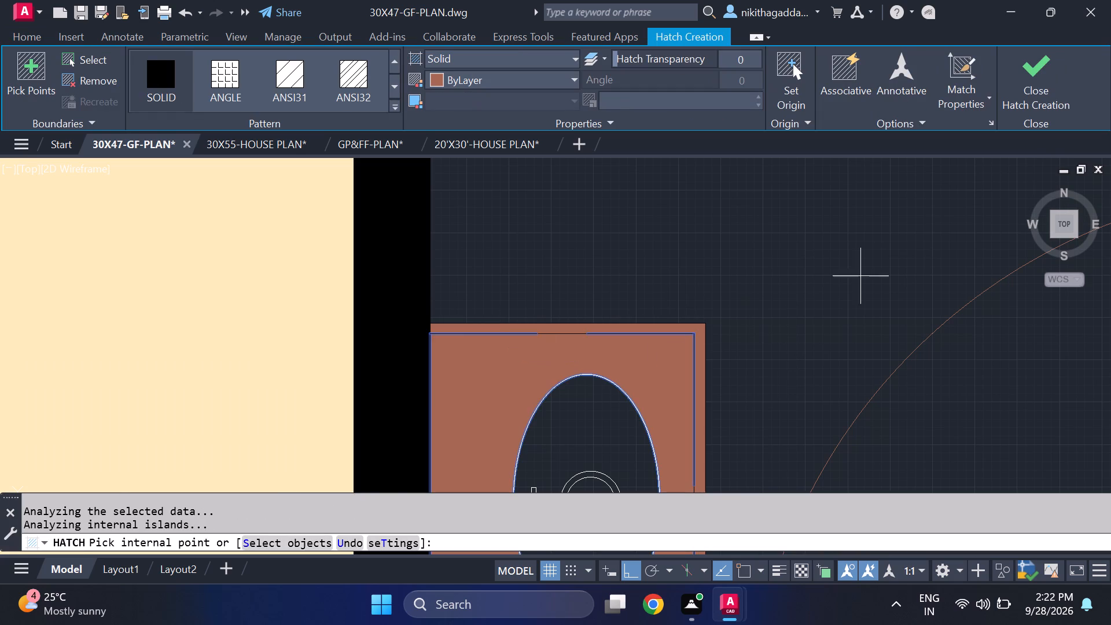
left_click(1039, 80)
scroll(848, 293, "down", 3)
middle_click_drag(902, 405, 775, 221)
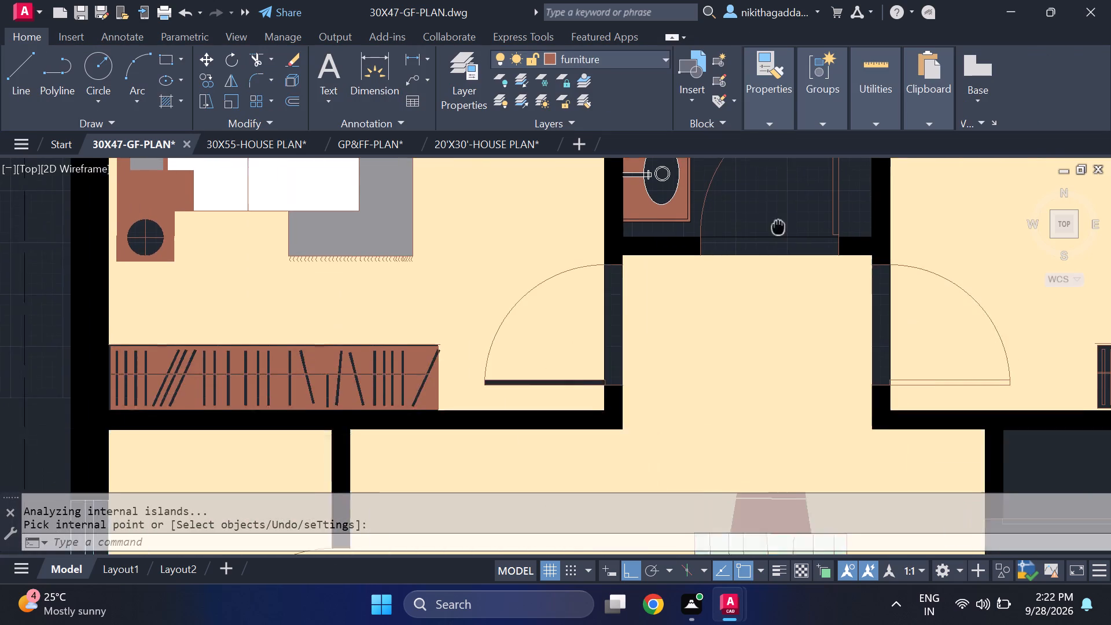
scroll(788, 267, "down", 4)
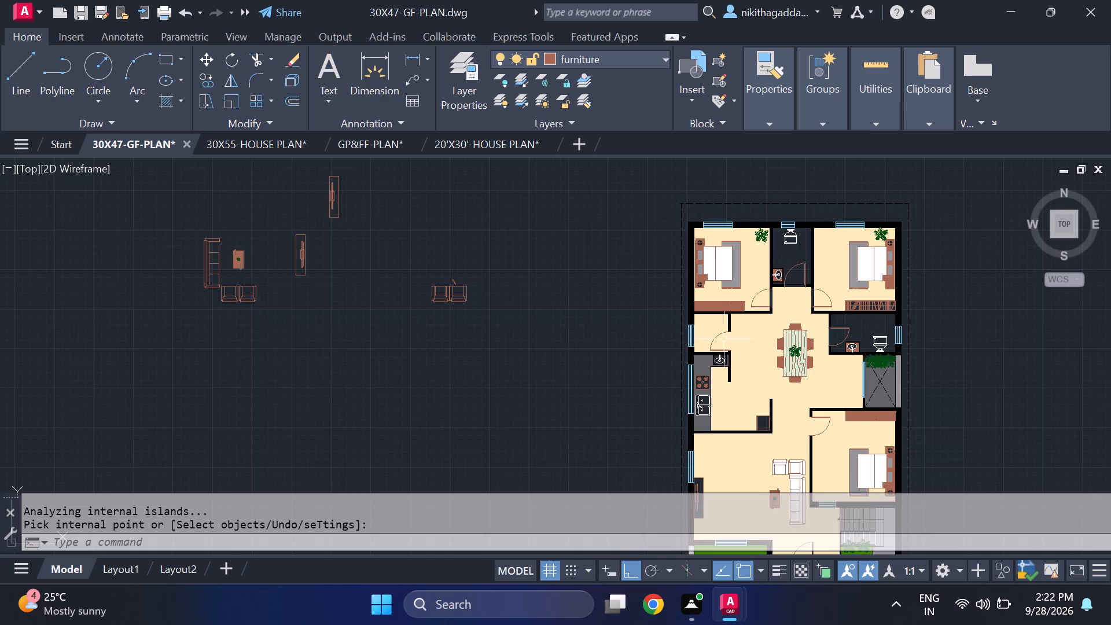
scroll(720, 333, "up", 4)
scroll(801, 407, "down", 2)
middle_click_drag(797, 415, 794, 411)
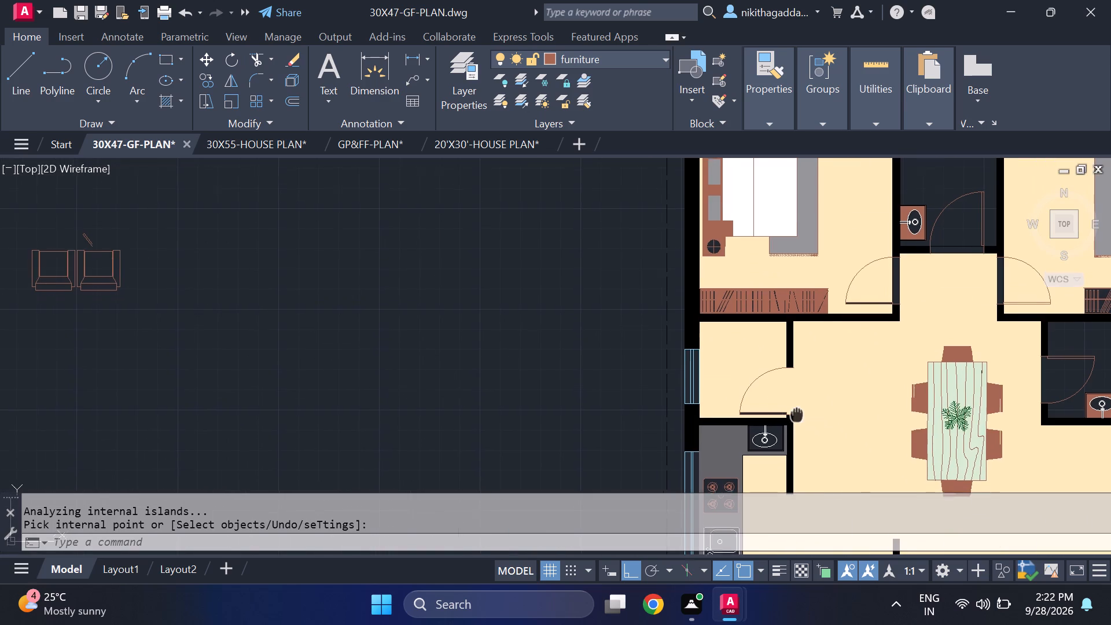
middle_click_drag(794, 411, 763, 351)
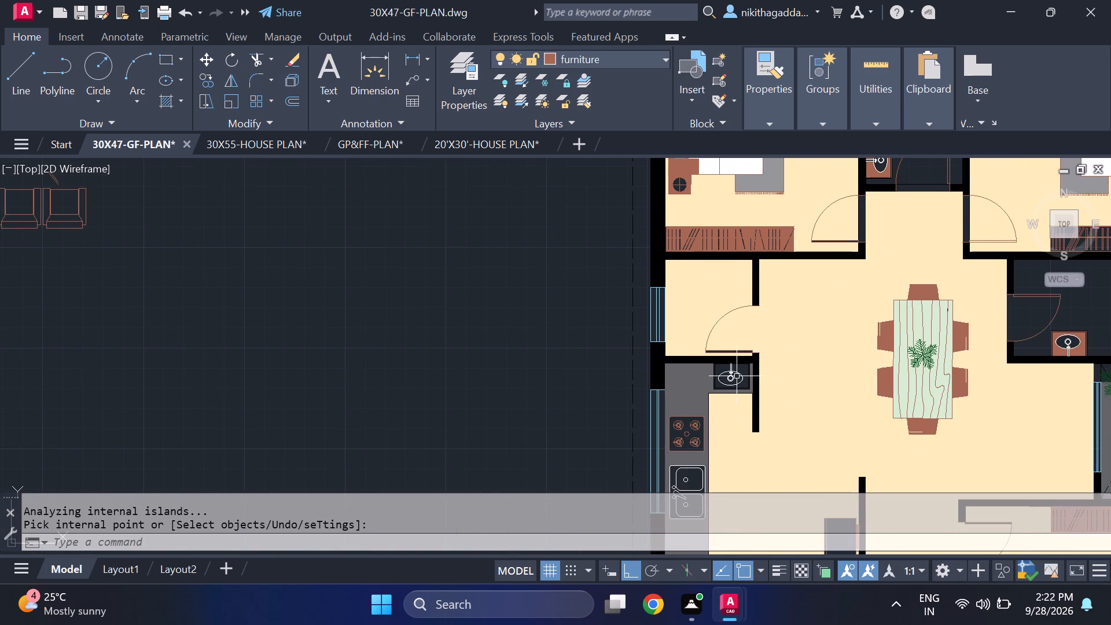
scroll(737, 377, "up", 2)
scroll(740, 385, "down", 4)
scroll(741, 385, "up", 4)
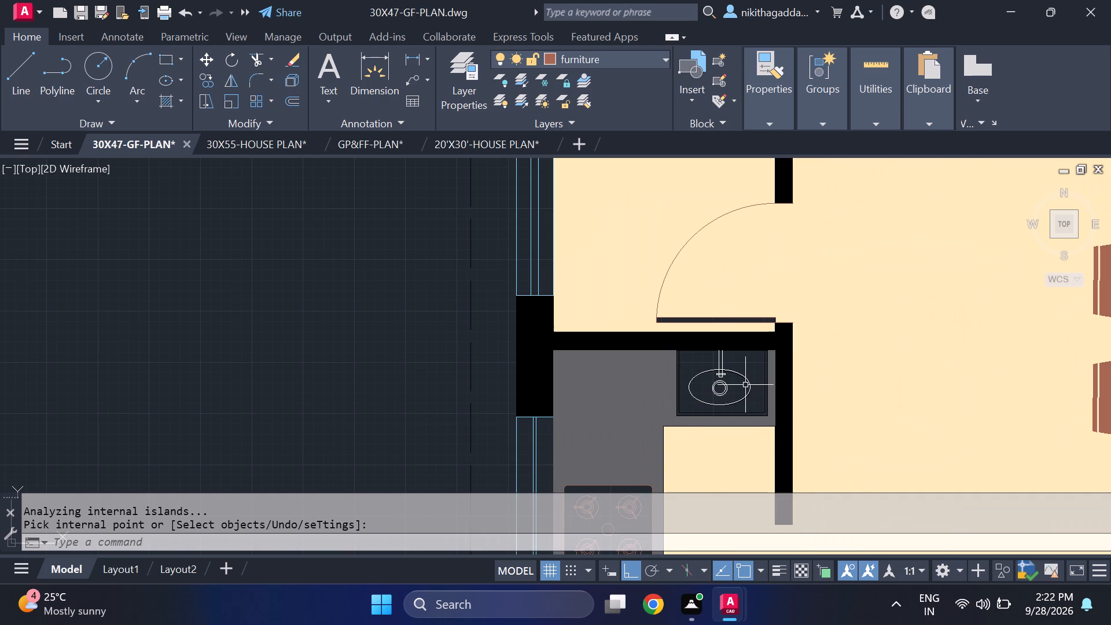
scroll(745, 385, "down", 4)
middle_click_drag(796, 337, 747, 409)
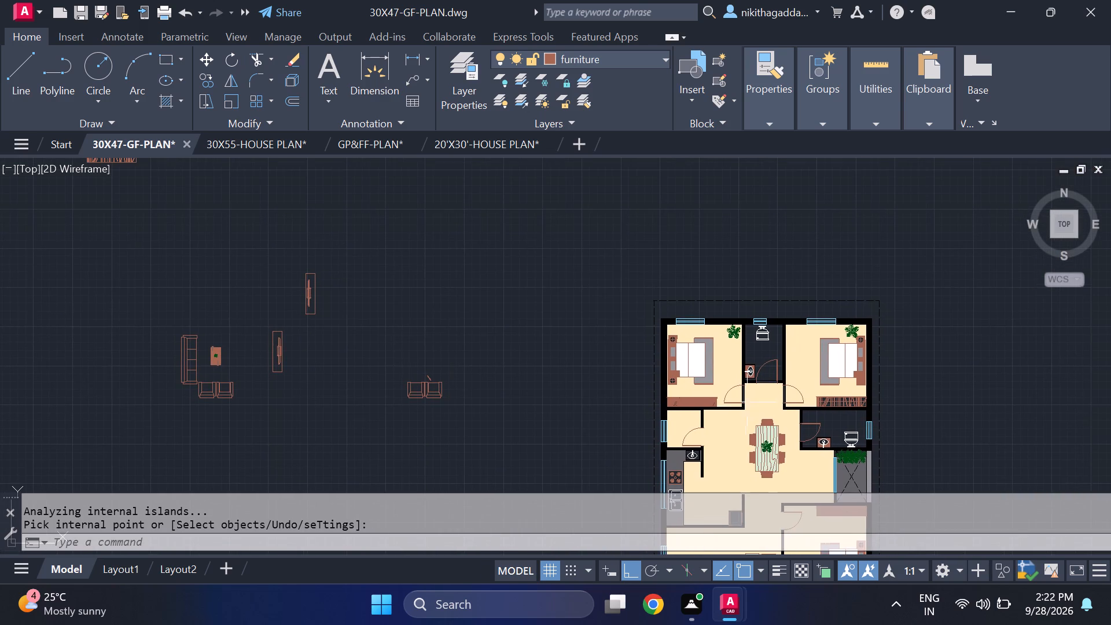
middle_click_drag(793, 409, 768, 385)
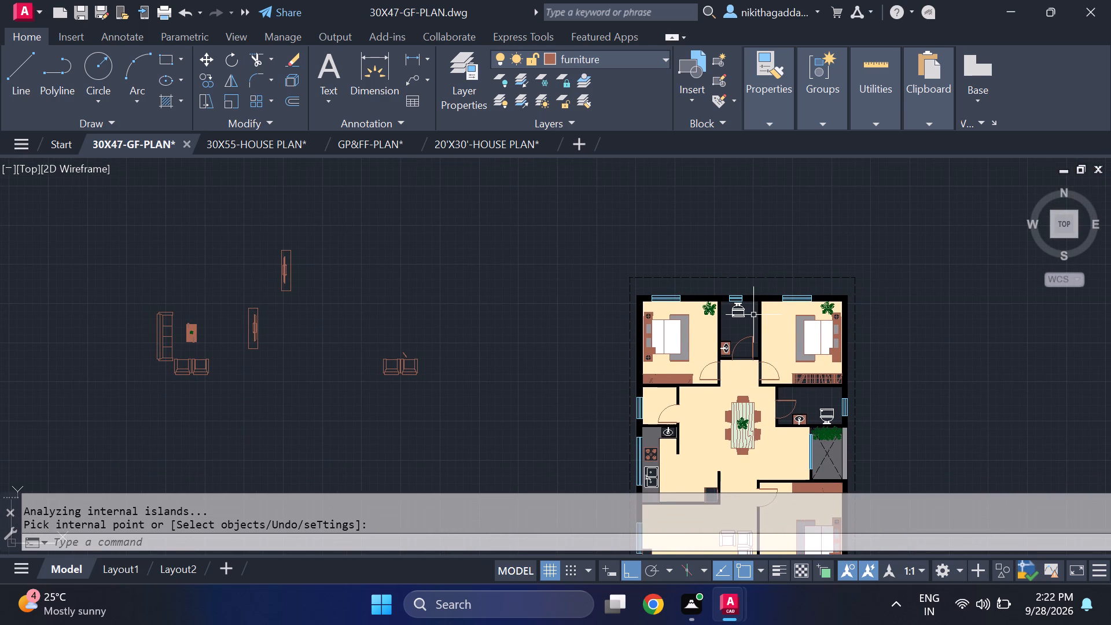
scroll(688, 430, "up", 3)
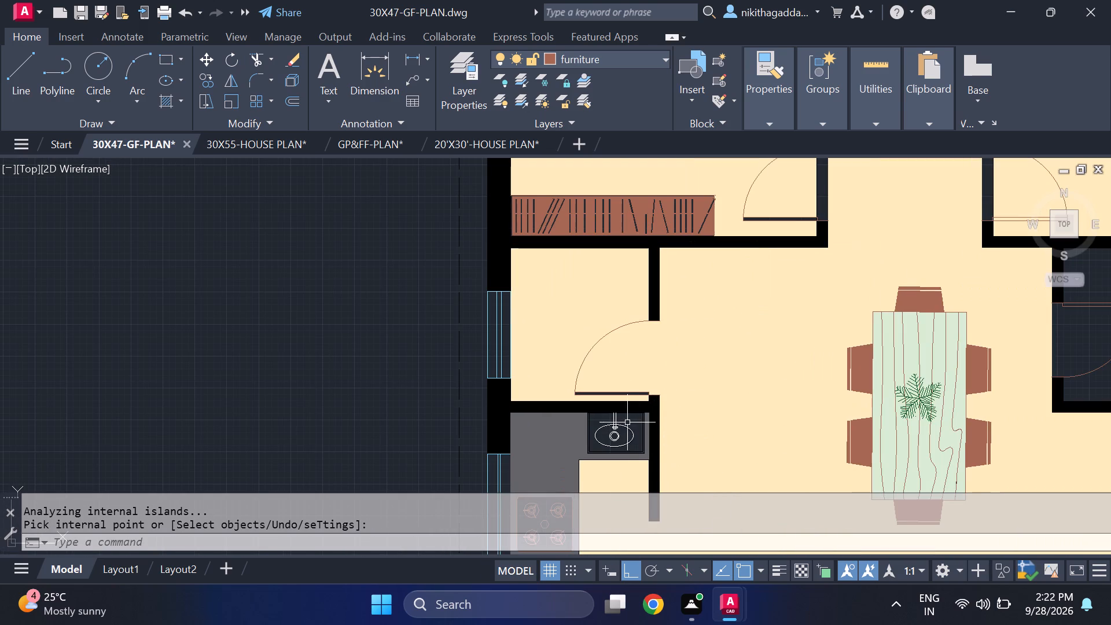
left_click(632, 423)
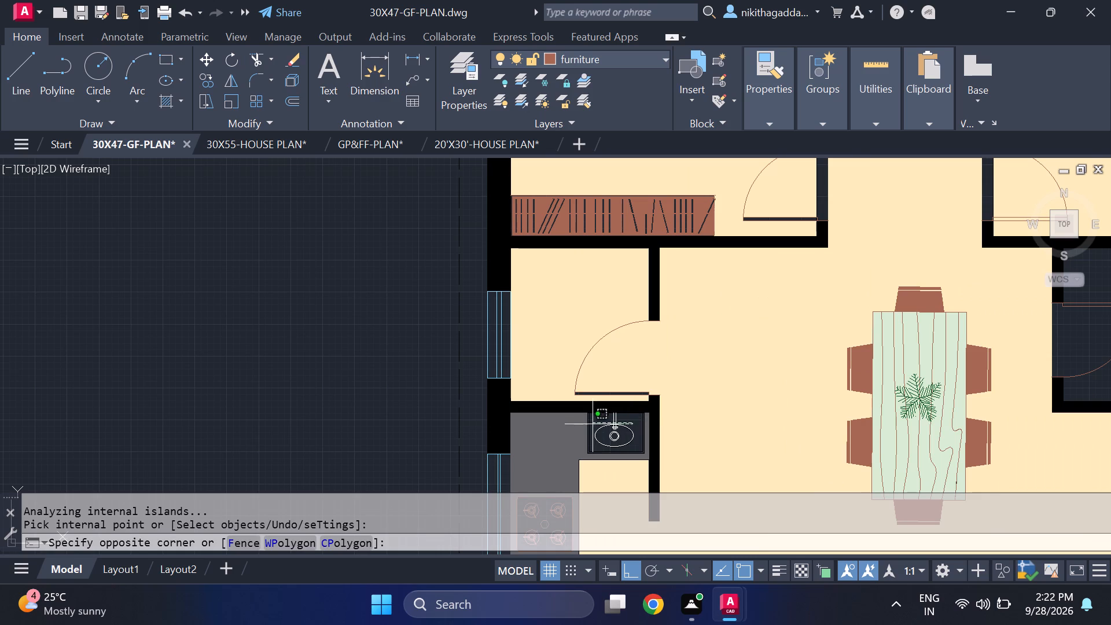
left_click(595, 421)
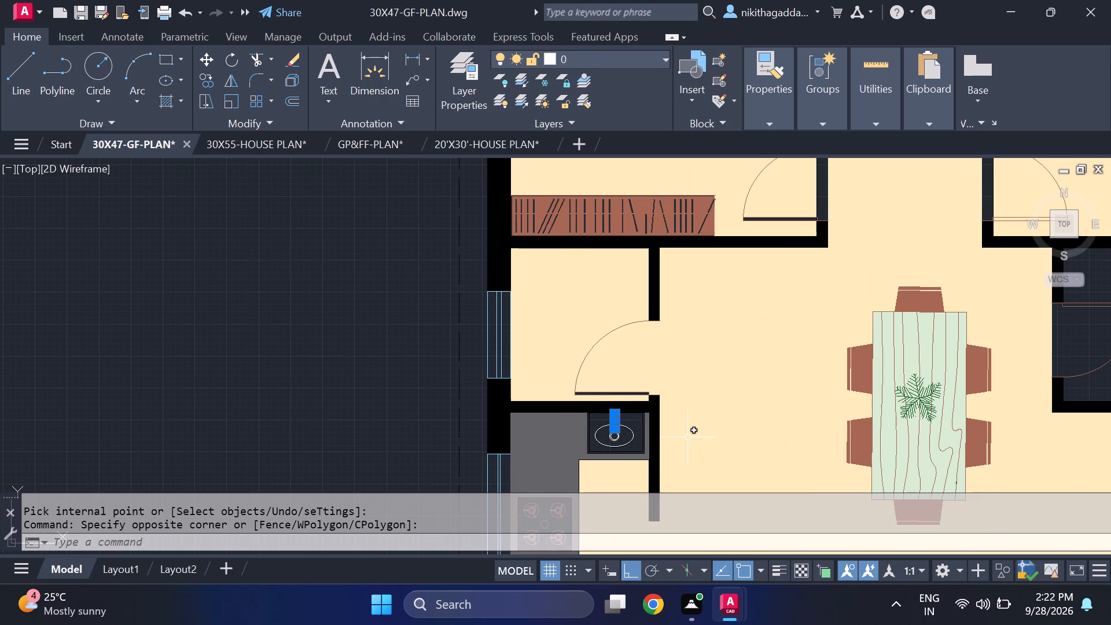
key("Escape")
Hatch the inner surface and the narrow border of the washbasin counter above the kitchen stove with a solid ByLayer fill.
key("h")
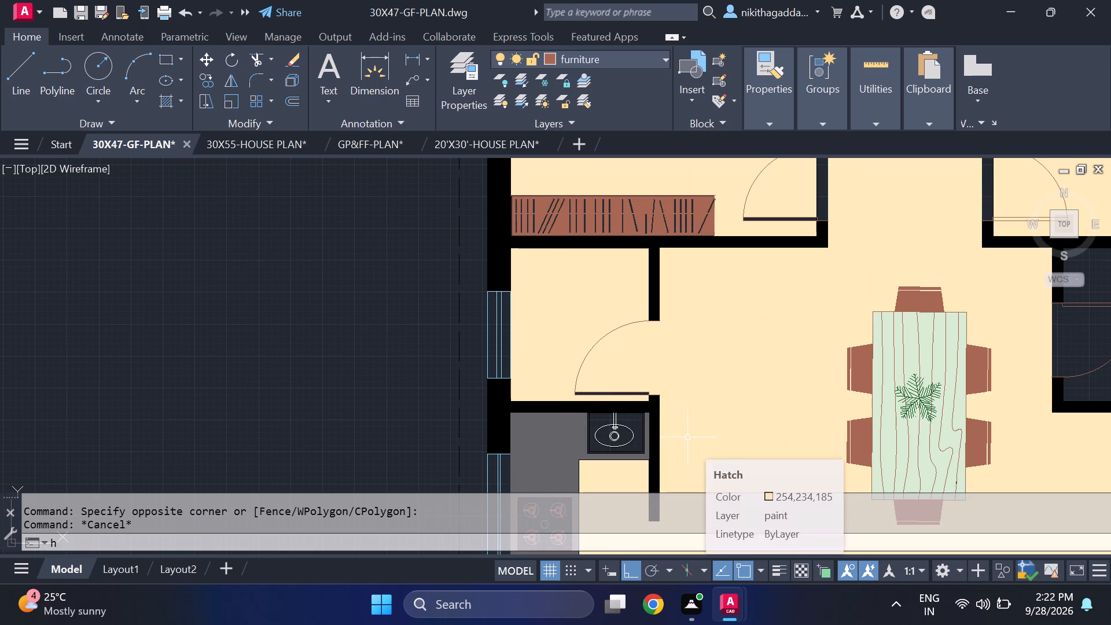
type("atch")
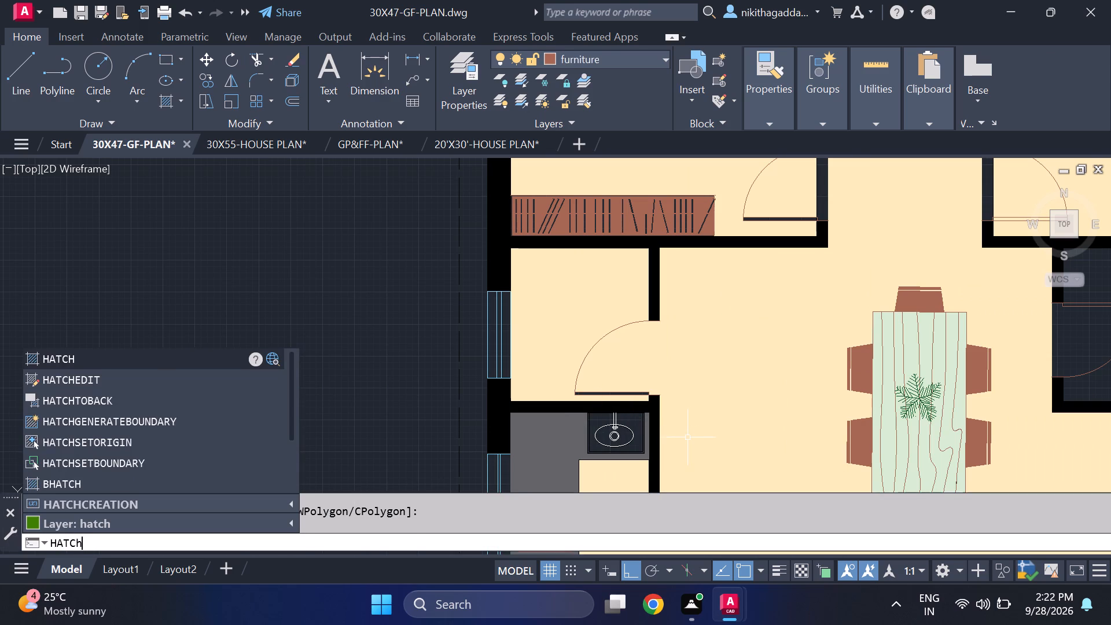
key("Return")
left_click(597, 417)
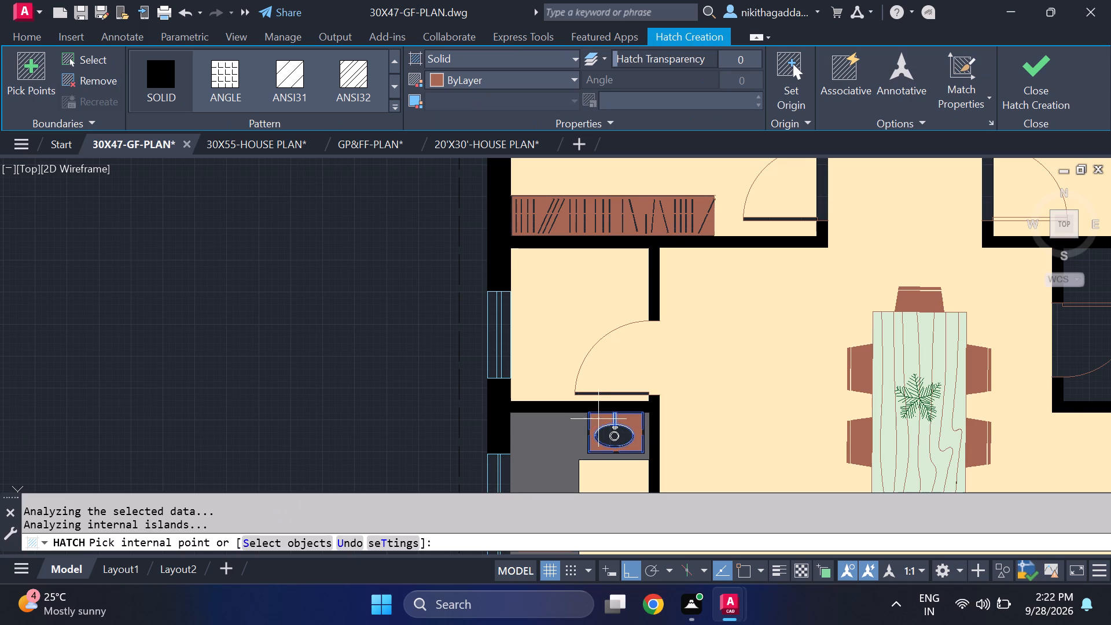
scroll(601, 452, "up", 2)
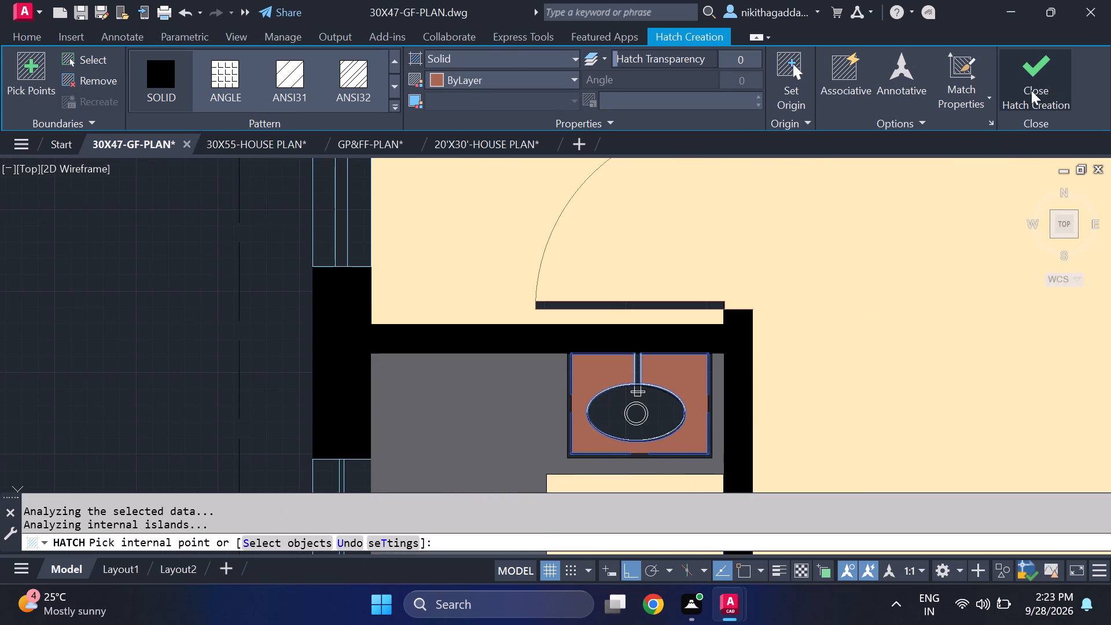
left_click(1031, 90)
scroll(738, 340, "down", 2)
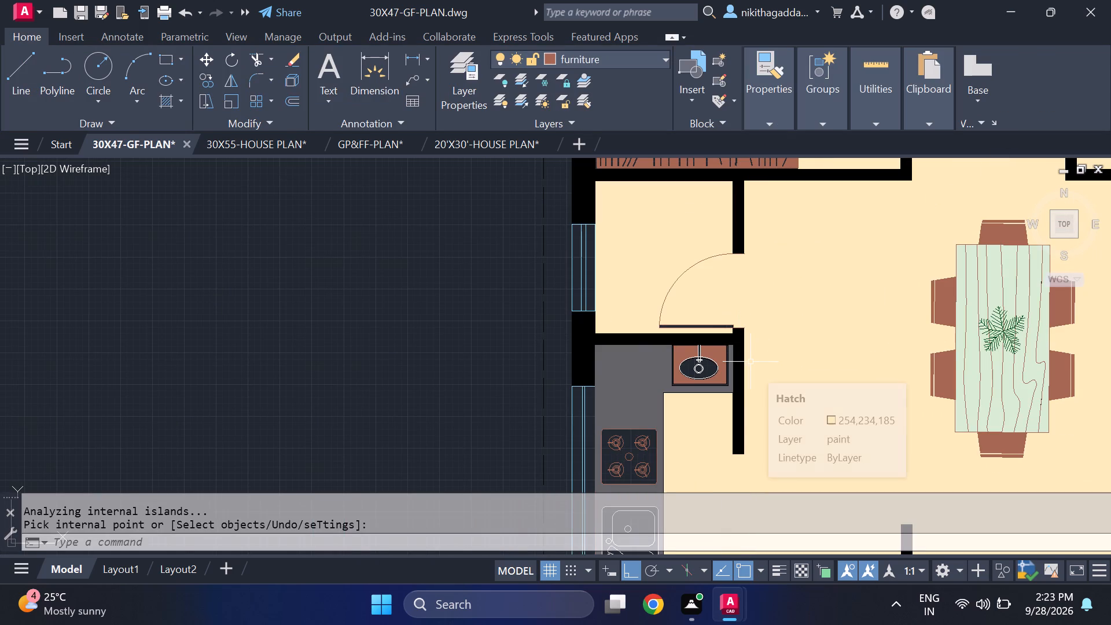
type("hatch")
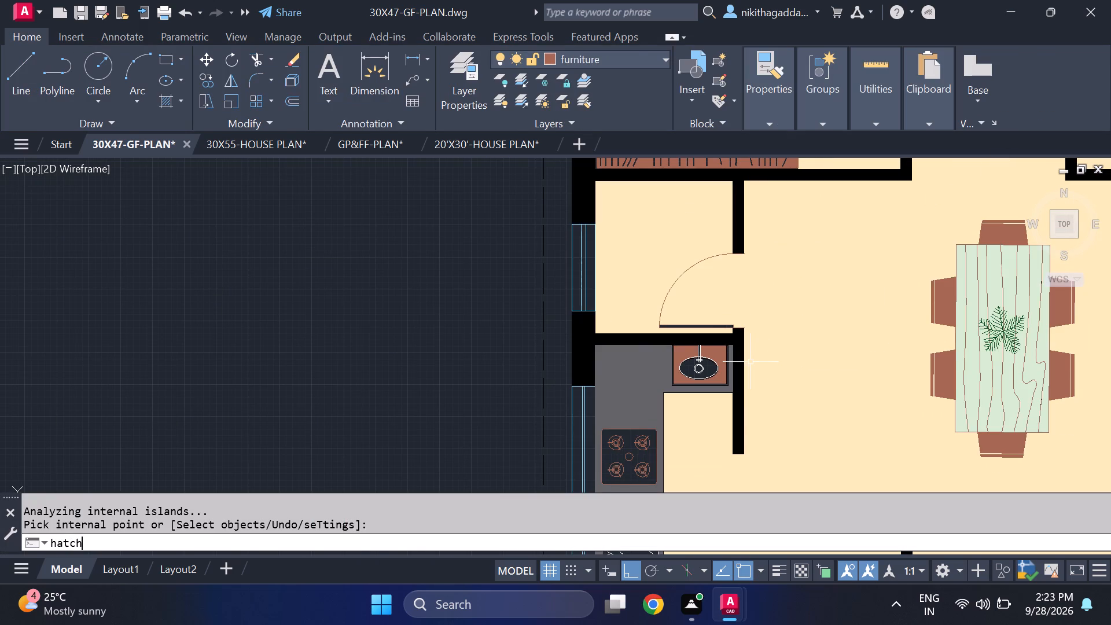
key("Return")
scroll(695, 384, "up", 2)
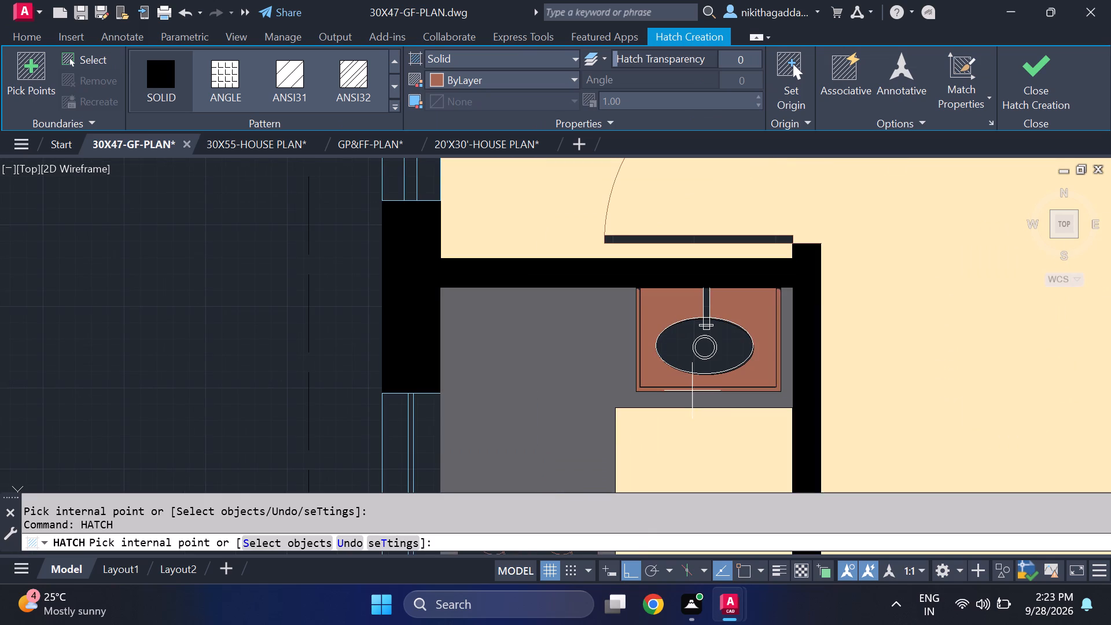
left_click(692, 391)
left_click(1054, 73)
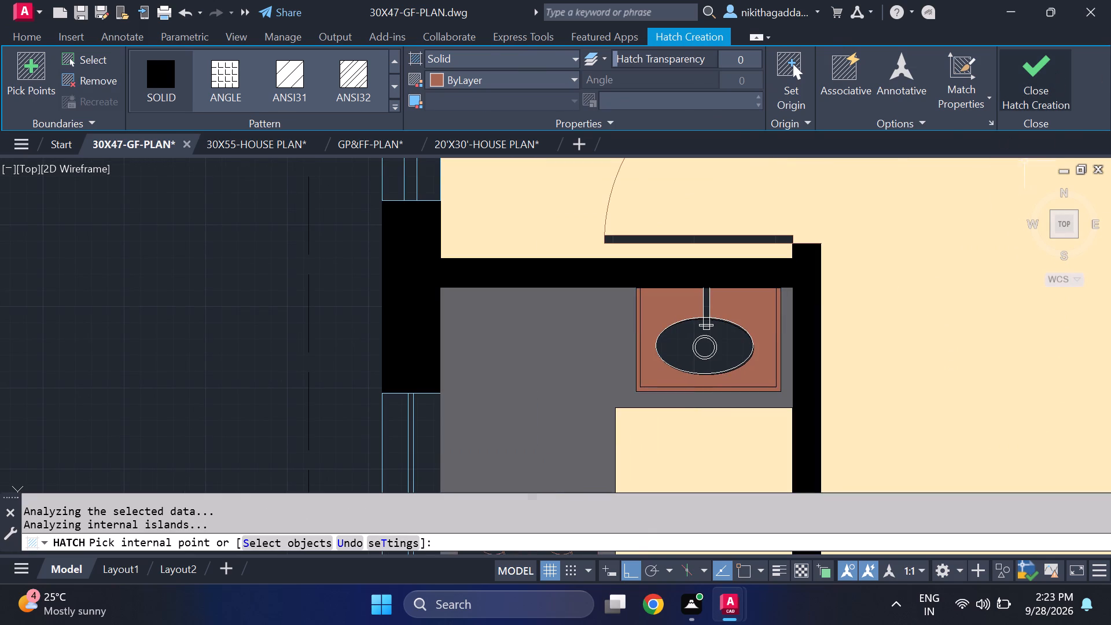
Hatch both parts of the refrigerator in the kitchen's lower-right corner with a solid fill in grey 99,100,102.
scroll(802, 273, "down", 3)
middle_click_drag(820, 280, 661, 394)
scroll(711, 370, "down", 1)
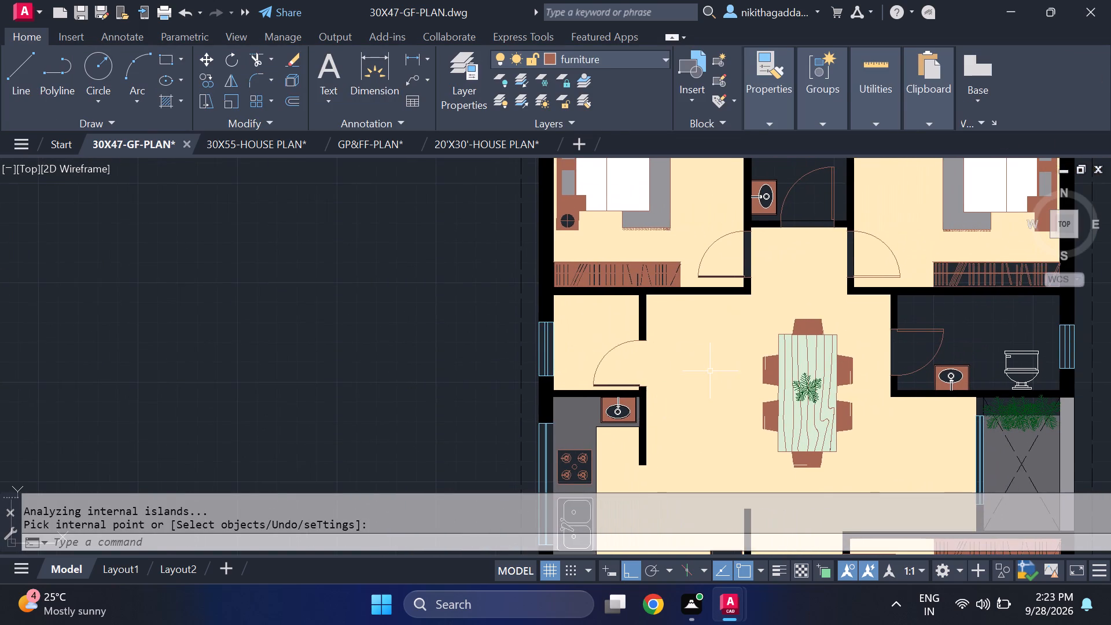
middle_click_drag(804, 390, 777, 279)
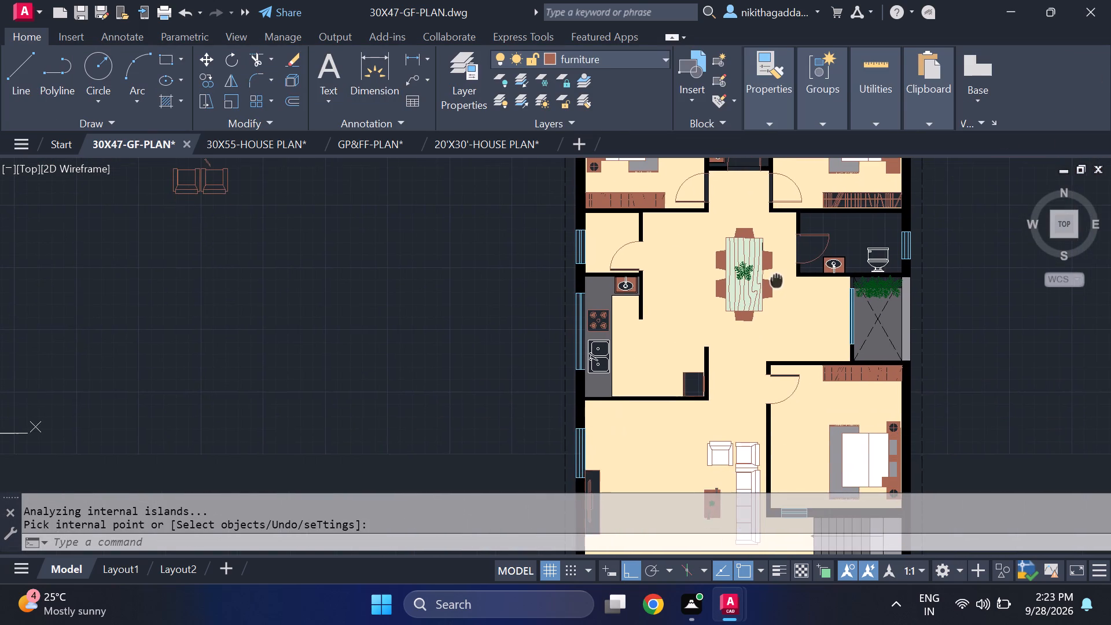
middle_click_drag(777, 279, 768, 293)
scroll(697, 412, "up", 2)
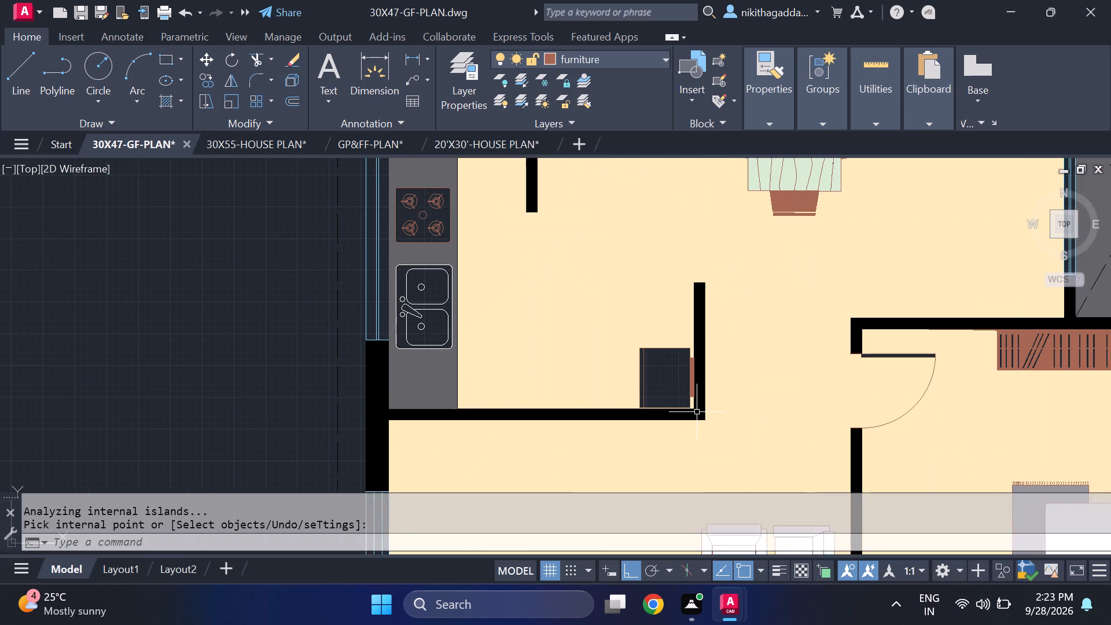
type("hatch")
key("Return")
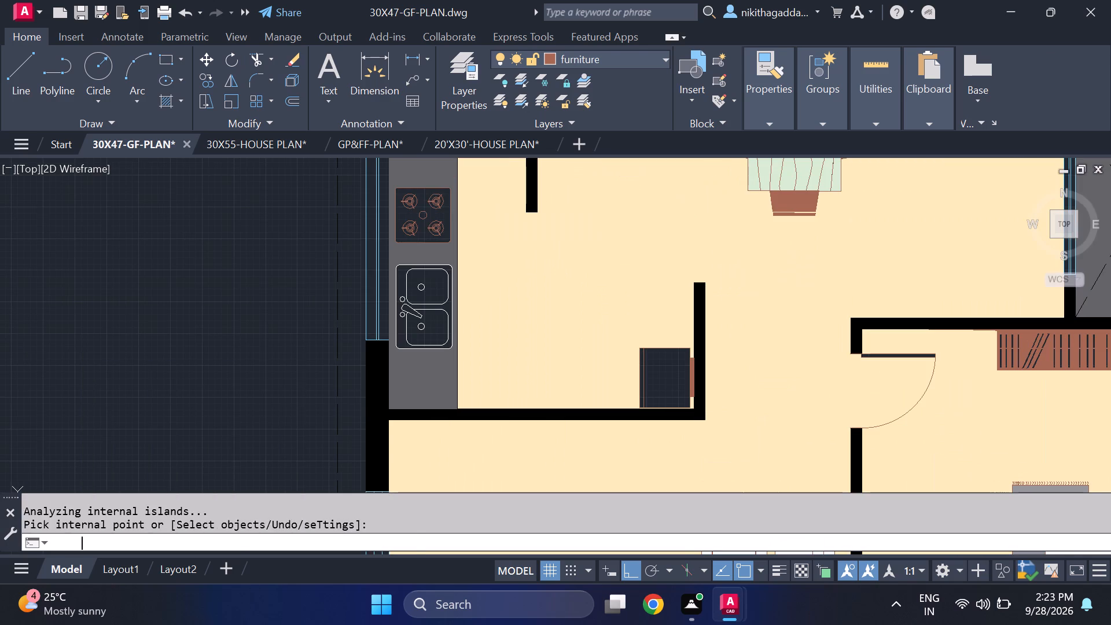
left_click(557, 78)
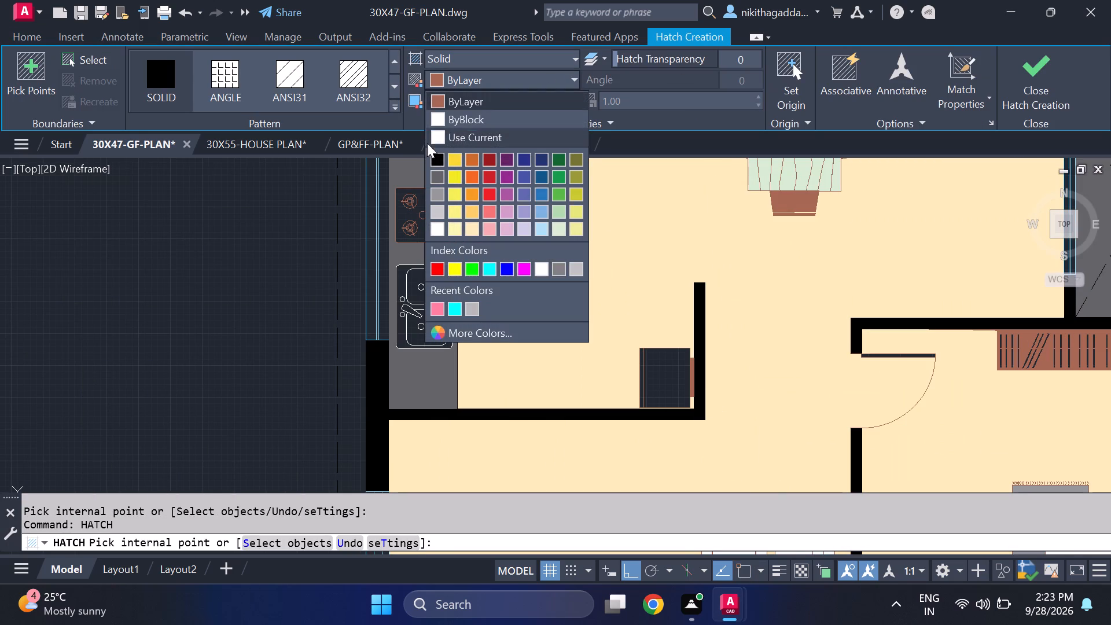
left_click(439, 172)
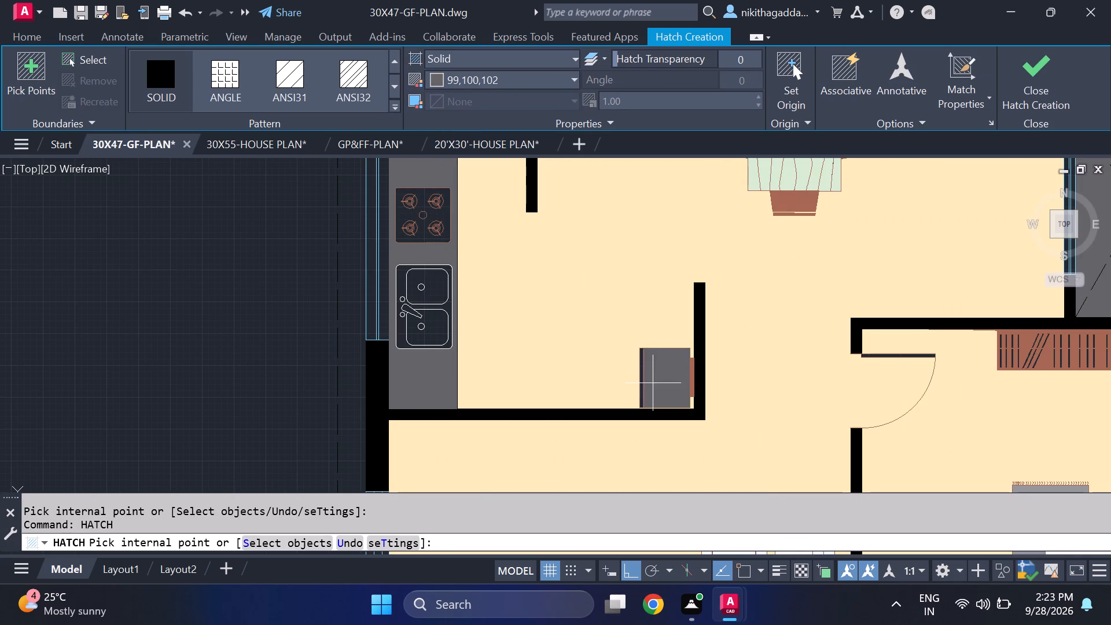
left_click(653, 383)
left_click(642, 381)
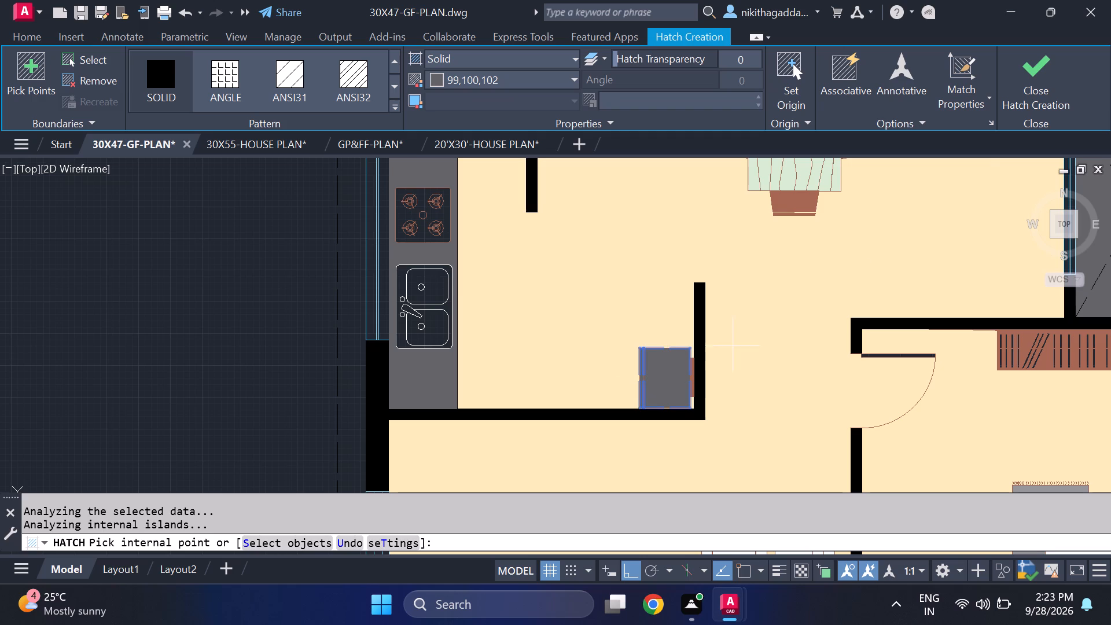
left_click(1018, 80)
Hatch the TV unit against the living room's left wall with a solid fill in grey 99,100,102.
scroll(705, 306, "down", 2)
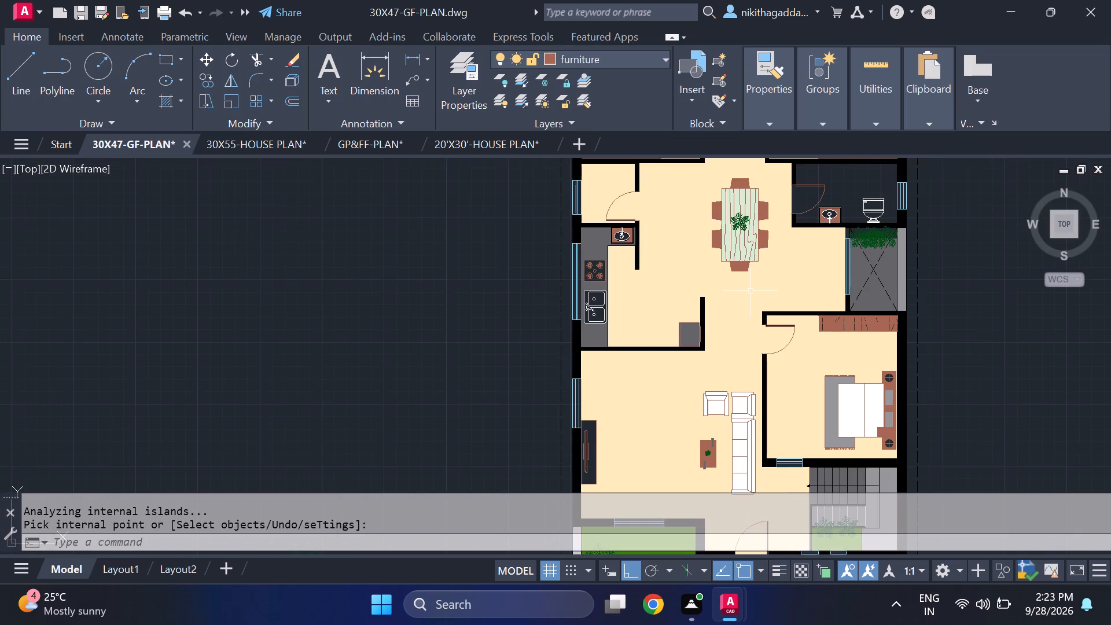
middle_click_drag(751, 291, 575, 251)
middle_click(575, 249)
scroll(629, 302, "down", 2)
scroll(636, 297, "up", 1)
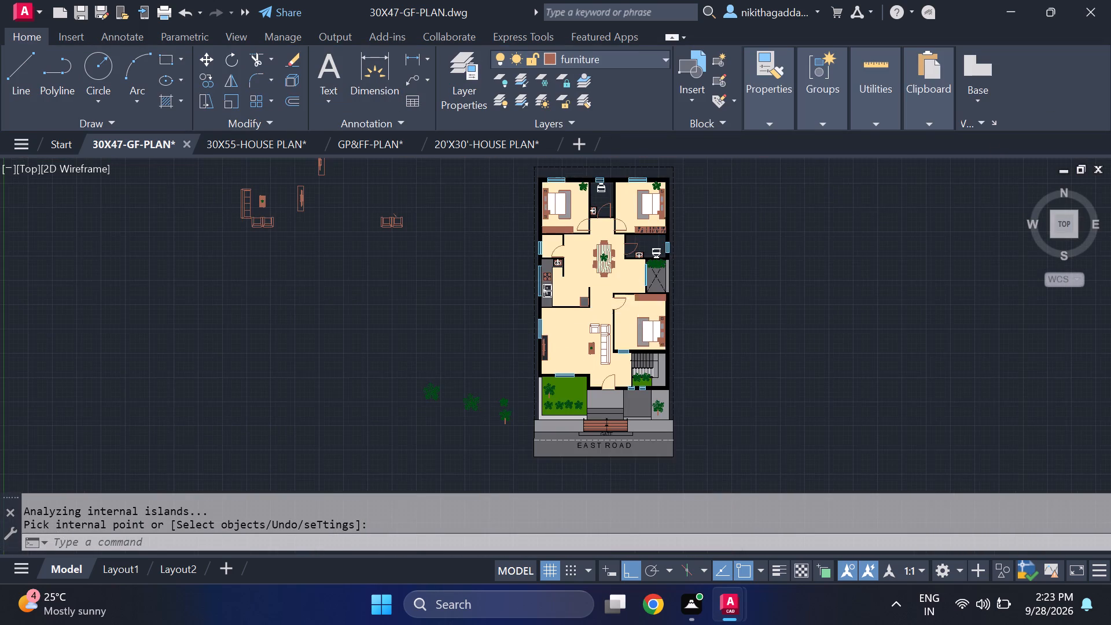
scroll(636, 297, "up", 1)
scroll(409, 398, "up", 1)
middle_click_drag(430, 404, 550, 329)
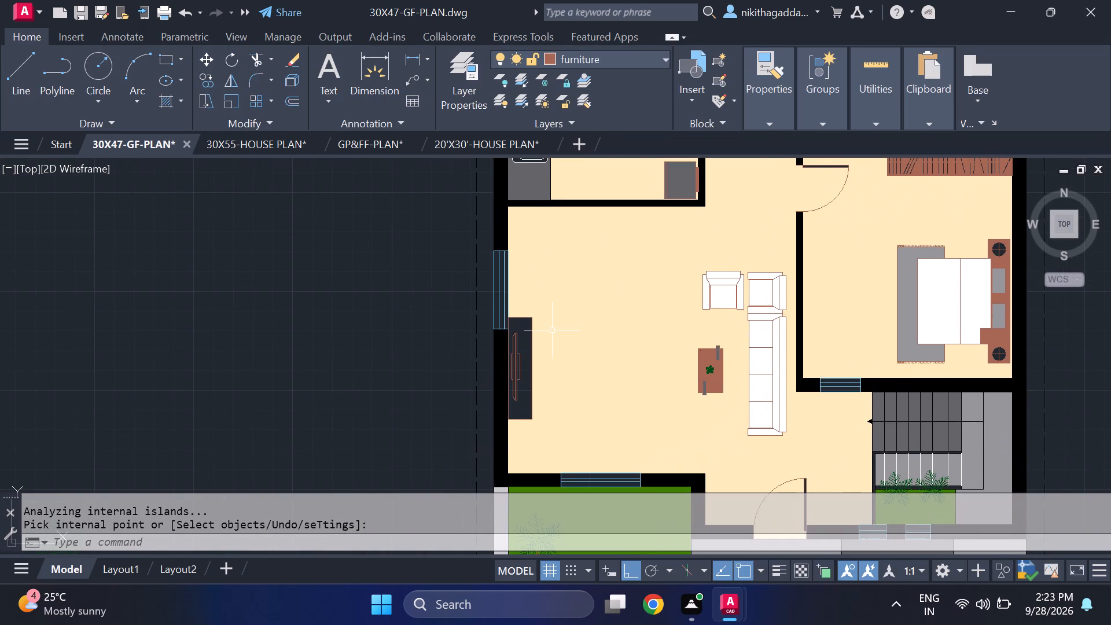
type("hatch")
key("Return")
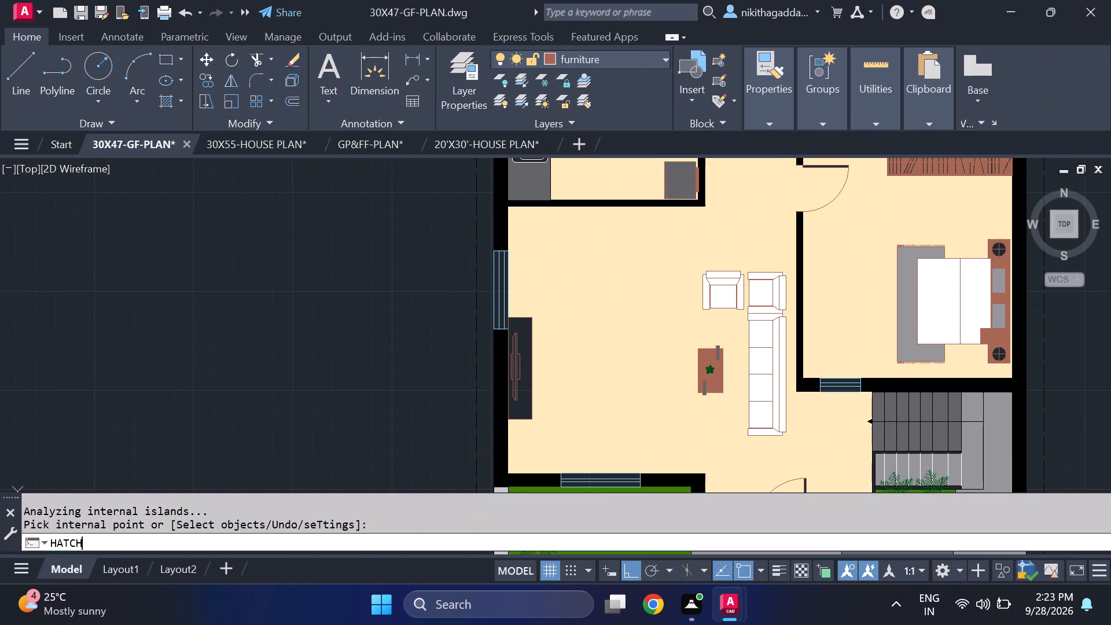
left_click(527, 391)
left_click(1043, 87)
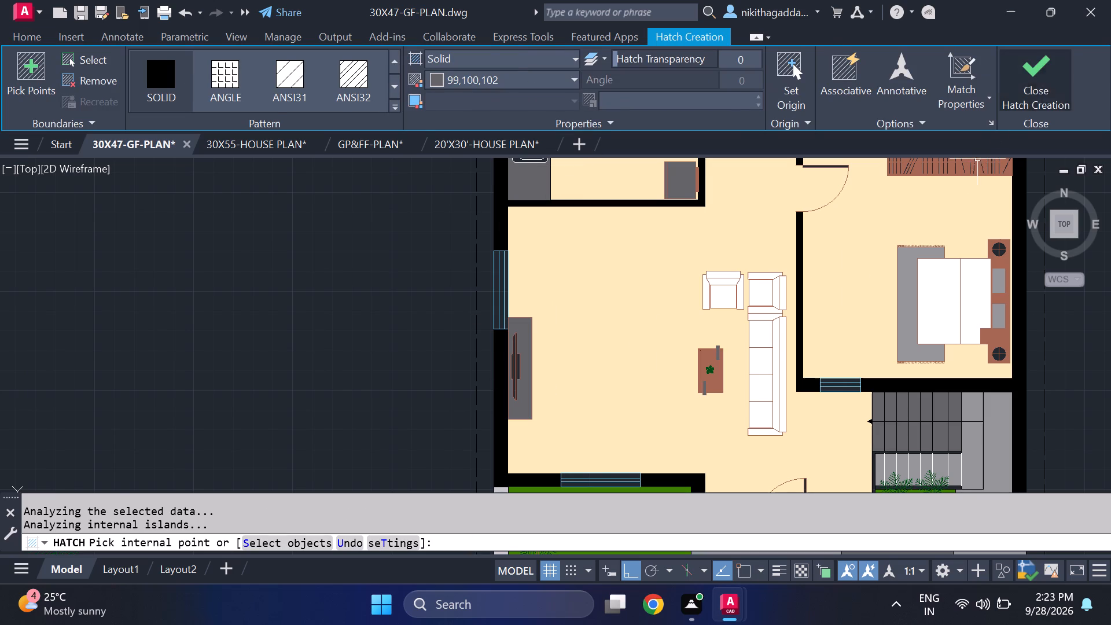
Hatch the floor and door-swing area of the toilet between the two upper bedrooms with a solid fill in grey 147,149,152.
scroll(630, 339, "down", 2)
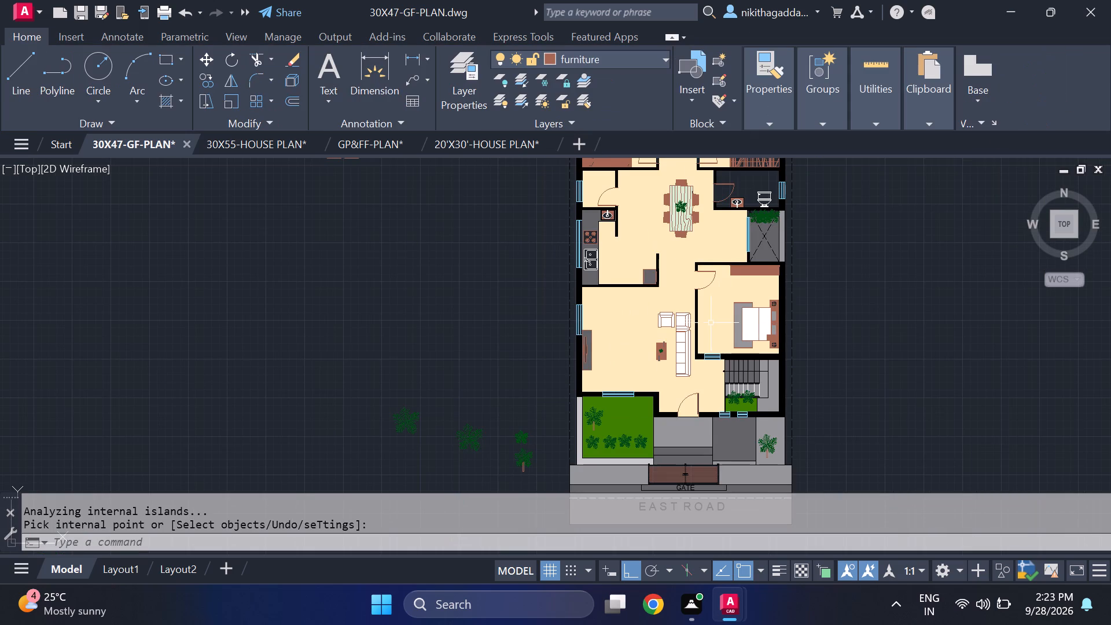
middle_click_drag(719, 308, 564, 243)
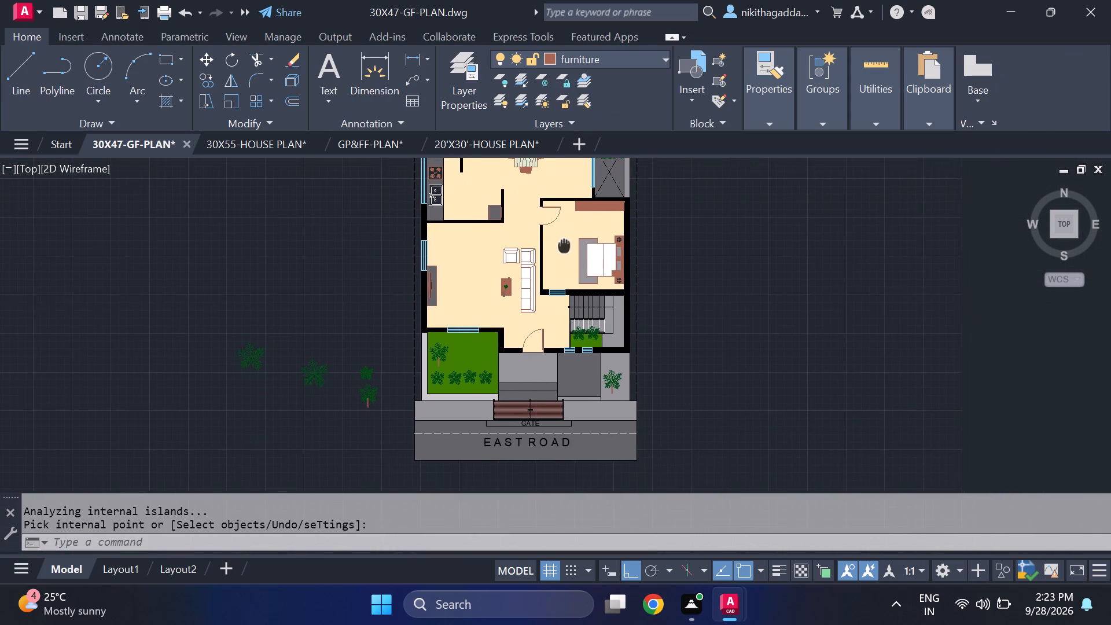
middle_click_drag(564, 243, 556, 373)
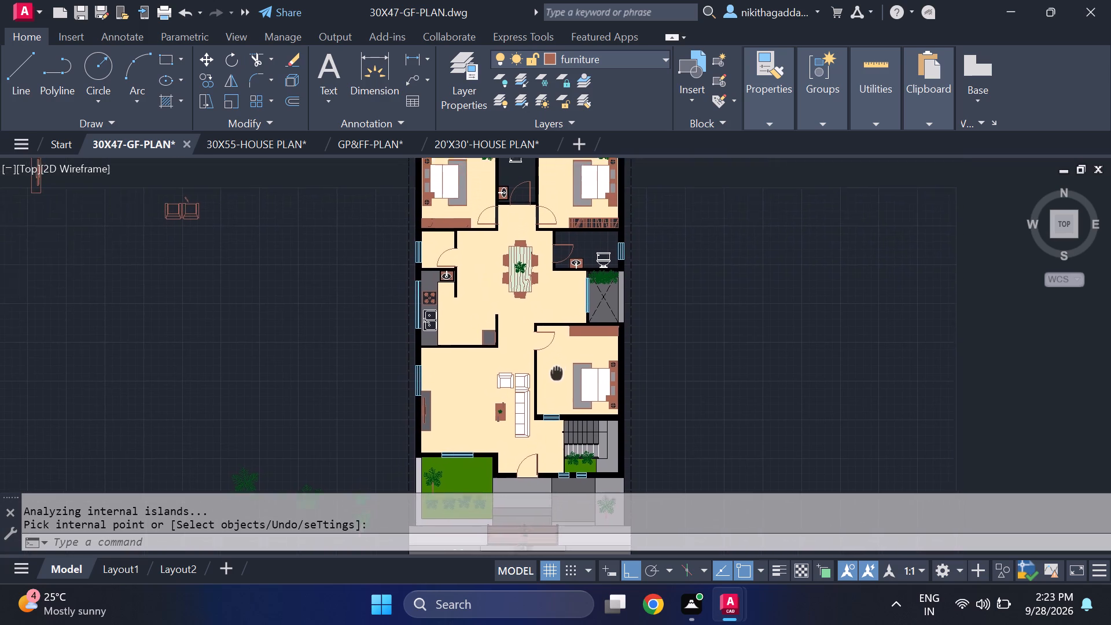
middle_click_drag(556, 373, 553, 400)
middle_click_drag(587, 292, 582, 342)
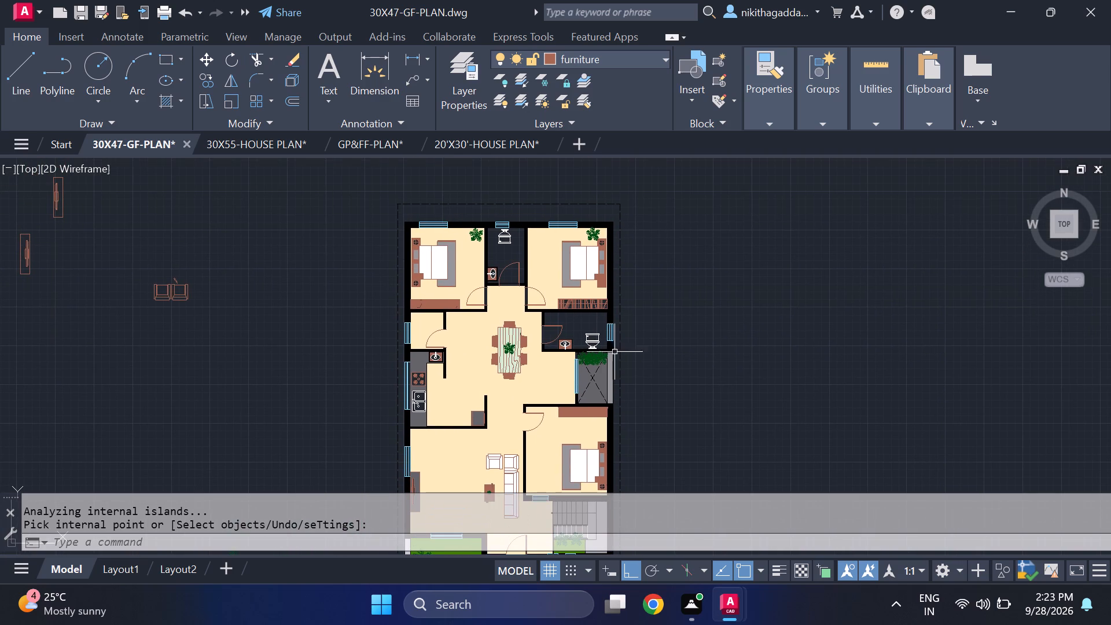
type("hatch")
key("Return")
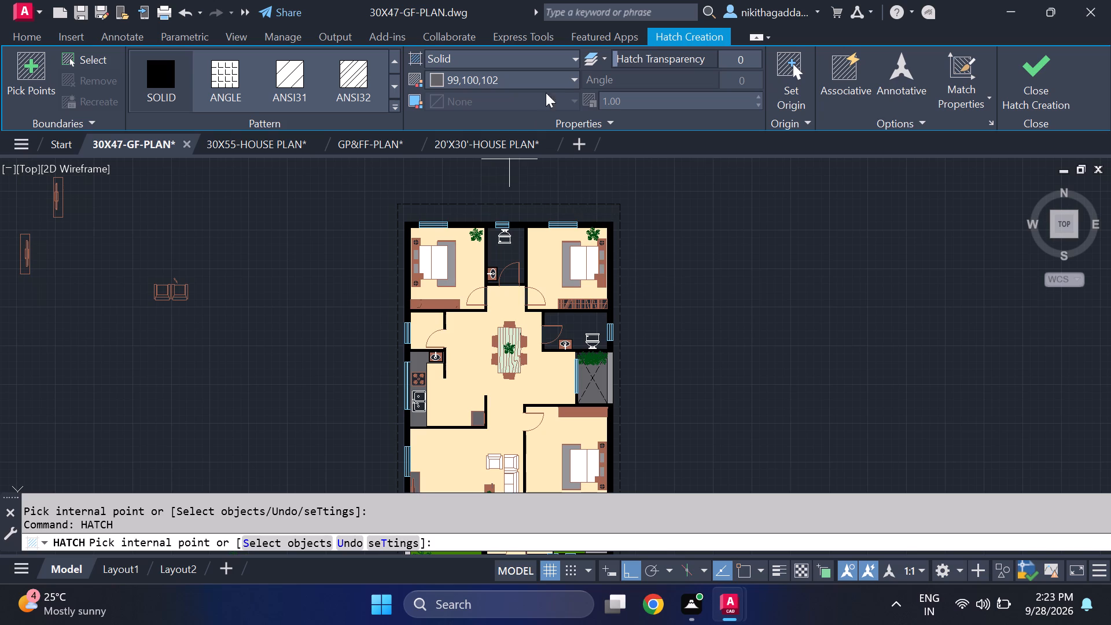
left_click(557, 77)
left_click(436, 193)
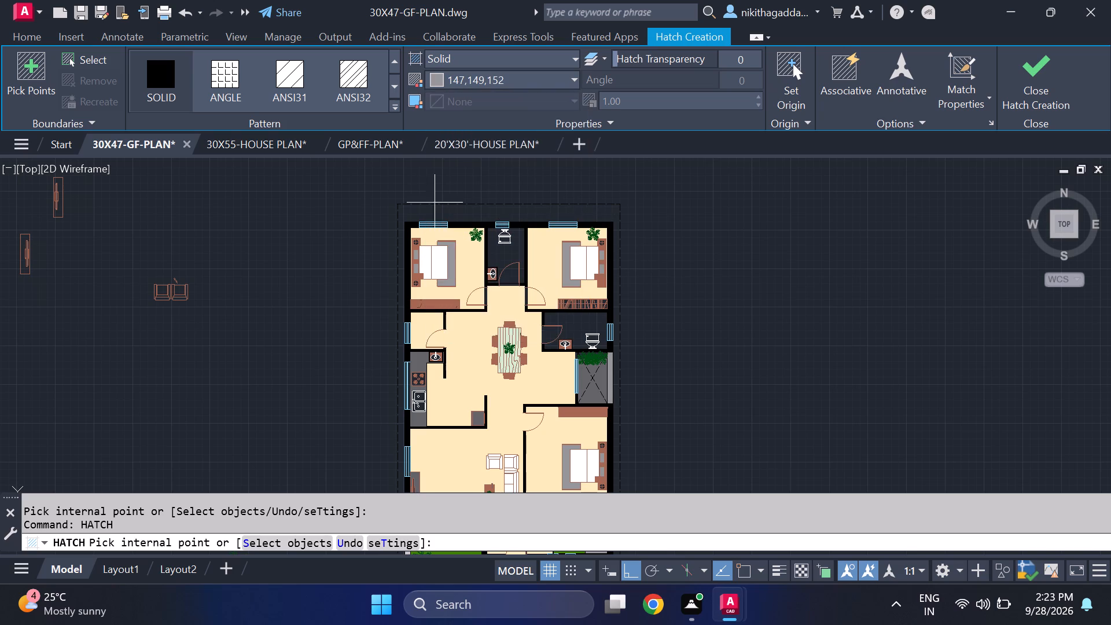
left_click(507, 269)
left_click(506, 256)
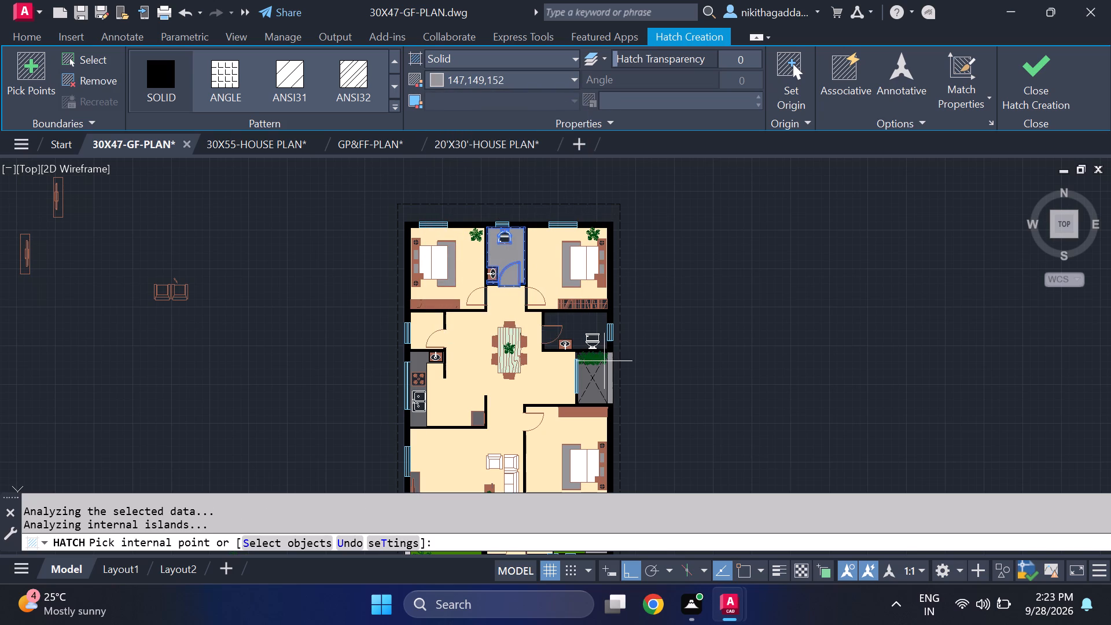
Hatch the floor and door-swing area of the toilet beside the dining area with the same solid grey 147,149,152 fill.
scroll(585, 369, "up", 3)
left_click(564, 262)
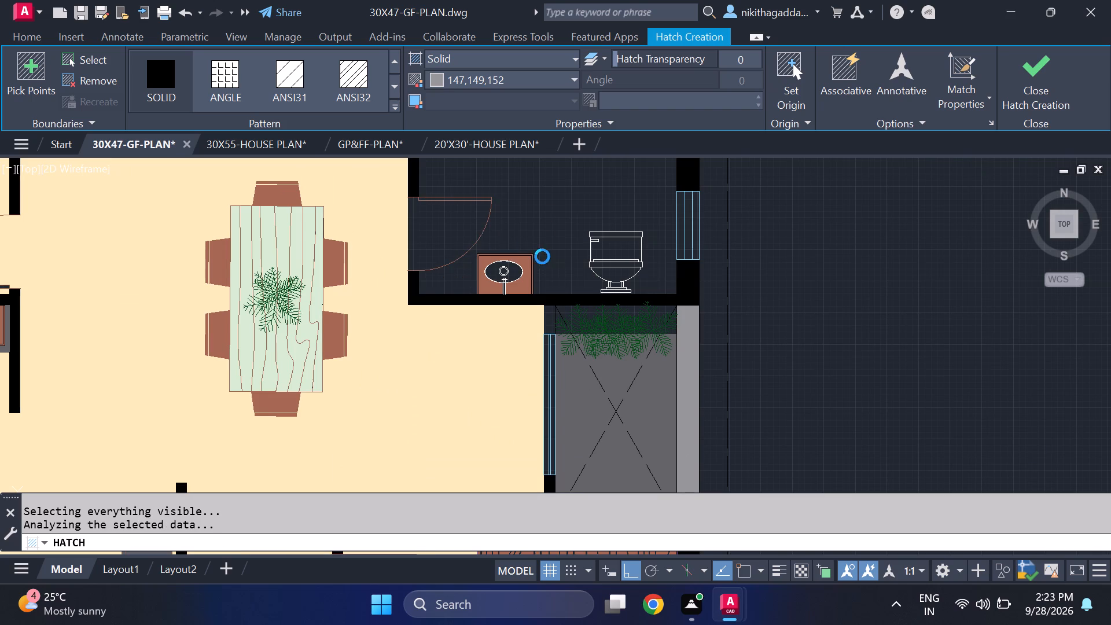
scroll(517, 255, "down", 2)
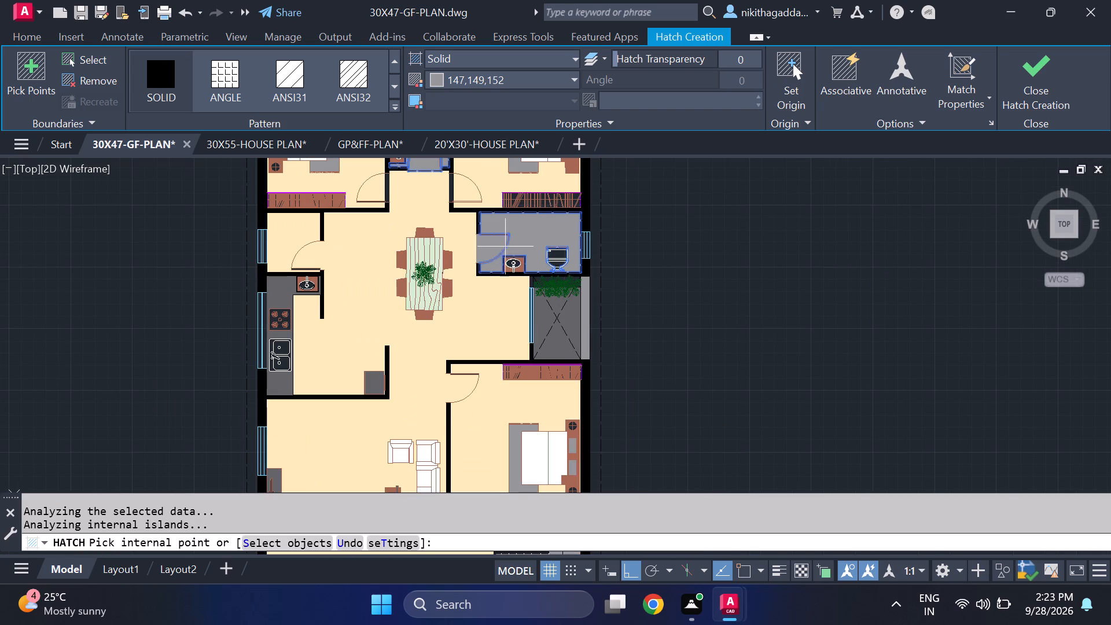
left_click(502, 246)
left_click(1041, 89)
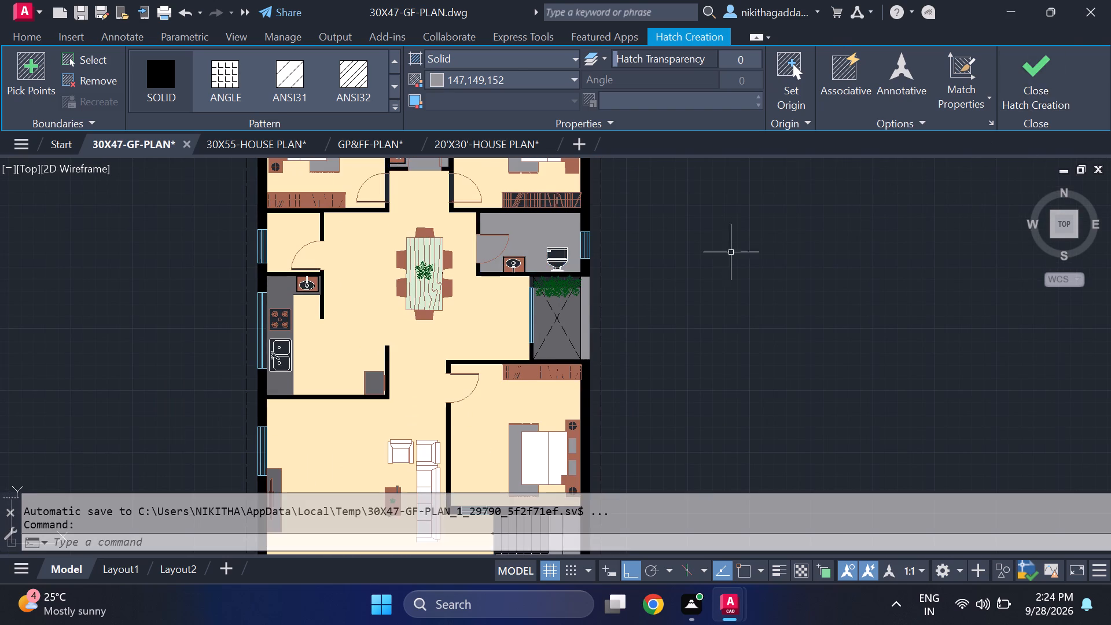
Scale up the palm tree and its trunk in the front garden from the trunk's base, picking the scale about 4'-0.6" above it.
scroll(685, 283, "down", 1)
middle_click_drag(682, 286, 701, 351)
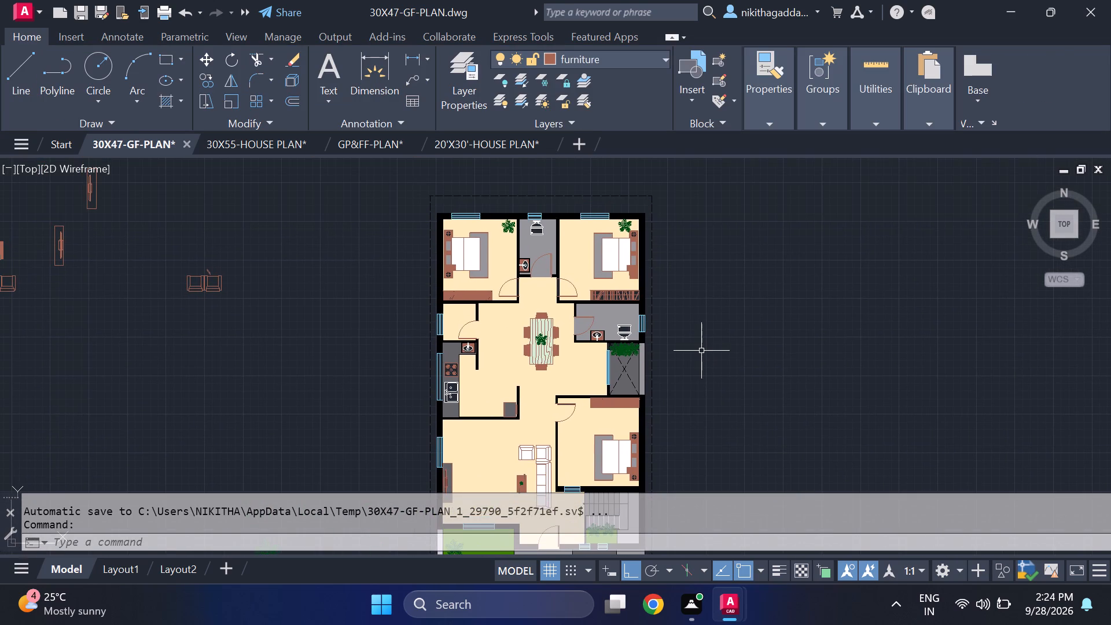
scroll(704, 369, "down", 1)
middle_click_drag(708, 451, 687, 376)
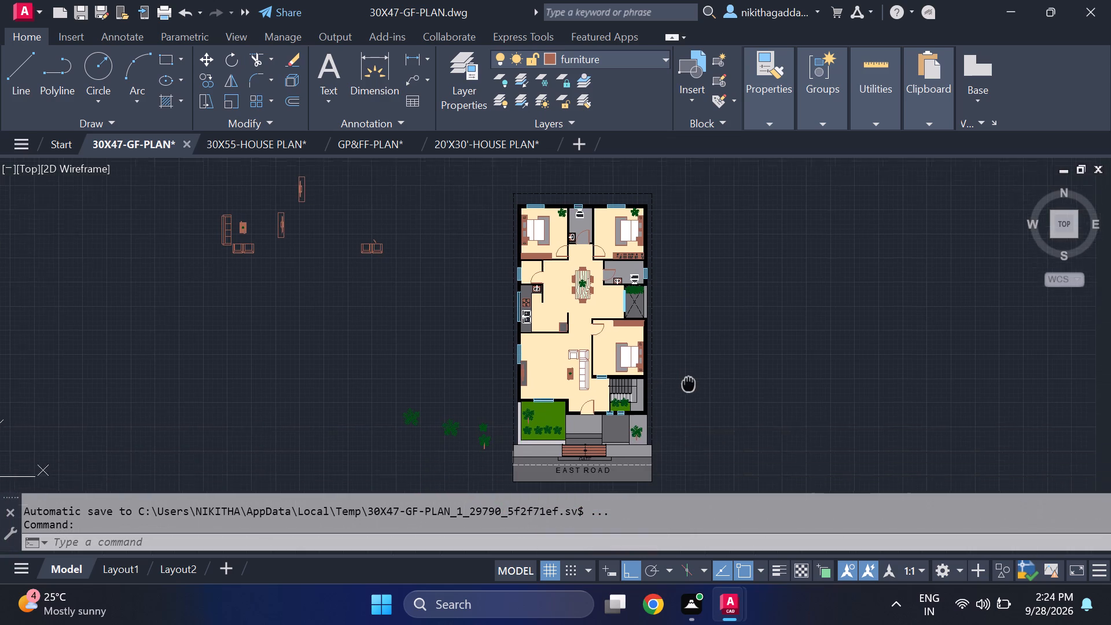
middle_click_drag(687, 376, 674, 355)
scroll(646, 383, "up", 1)
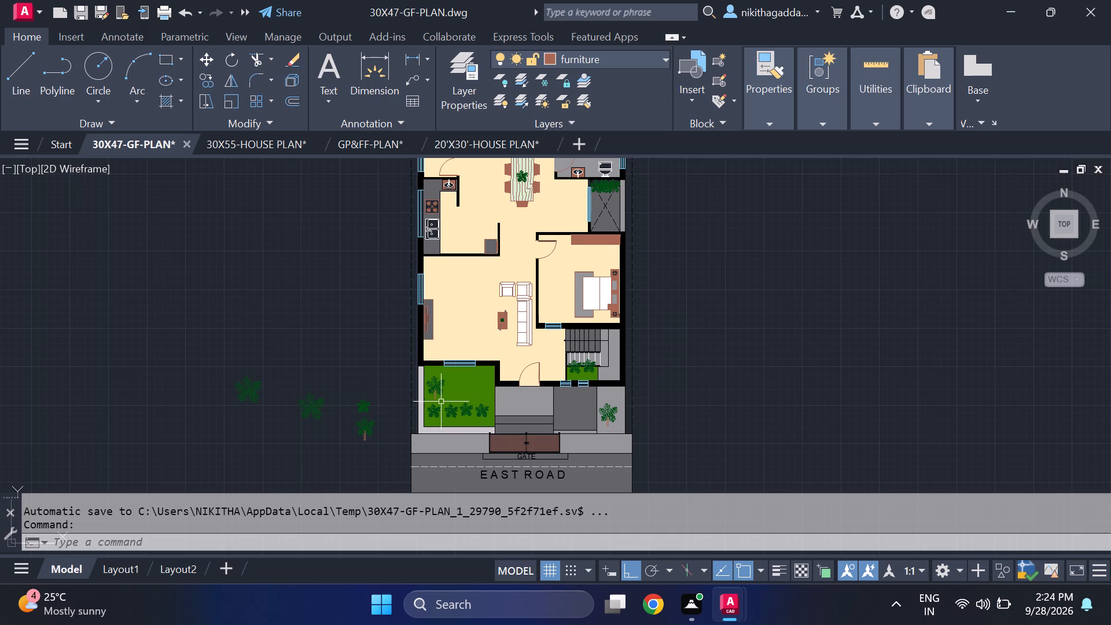
scroll(431, 385, "up", 2)
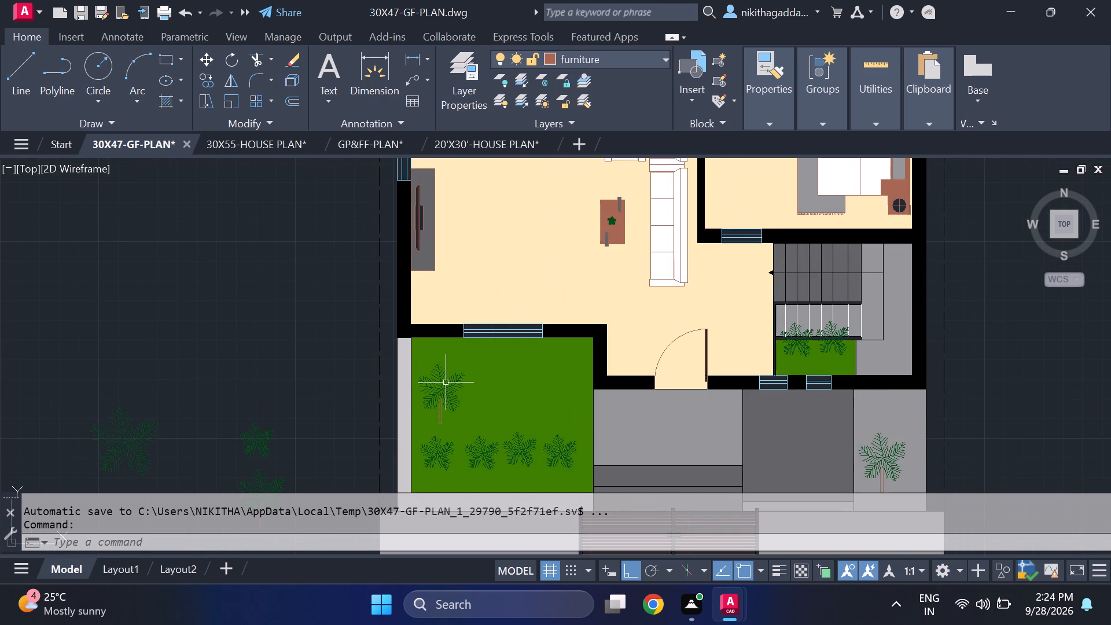
scroll(444, 385, "up", 3)
left_click(434, 401)
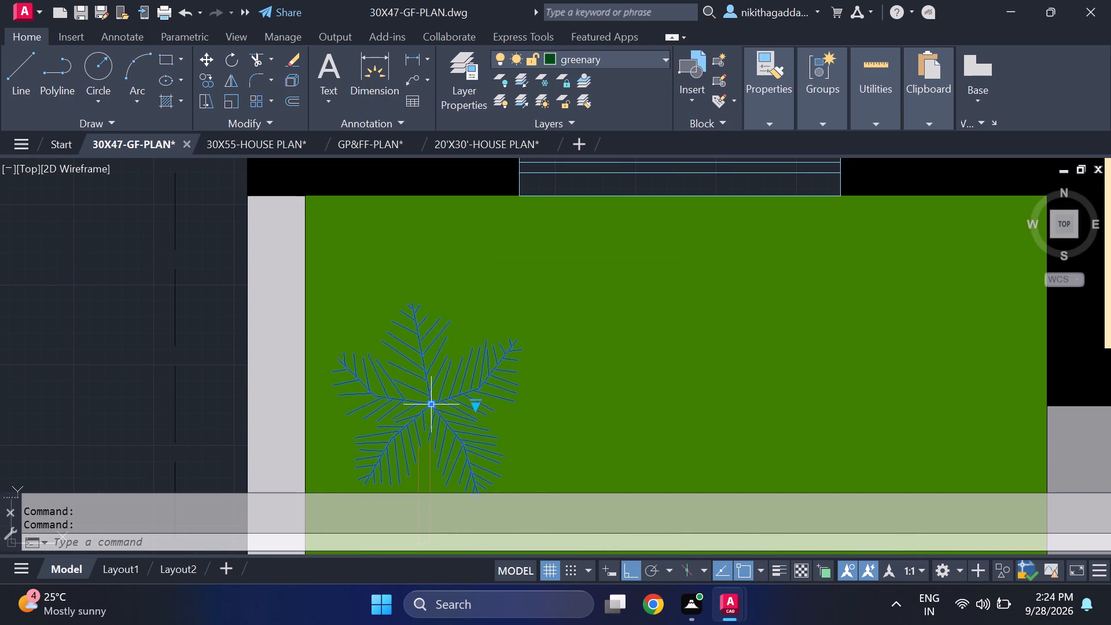
middle_click_drag(441, 439, 469, 337)
scroll(454, 410, "up", 2)
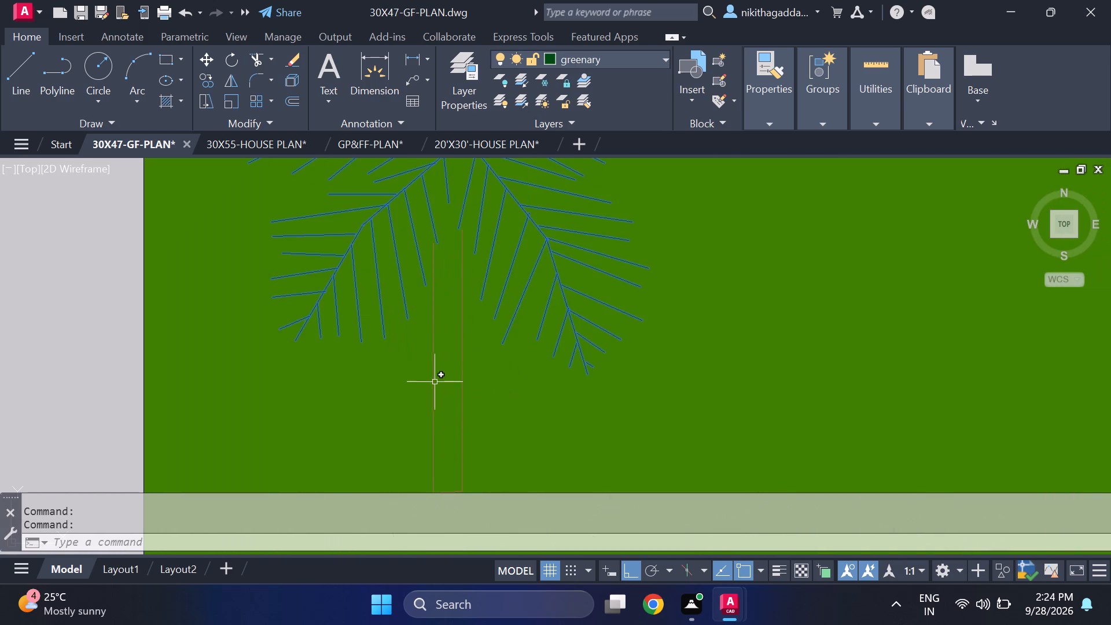
left_click(432, 378)
left_click(461, 387)
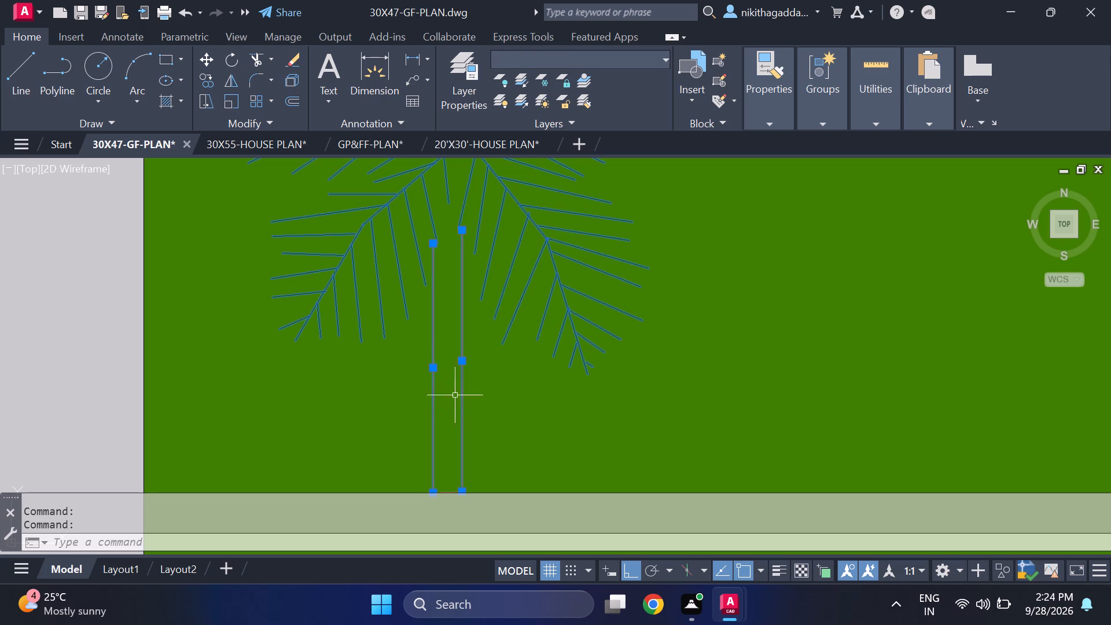
middle_click_drag(439, 464, 462, 355)
scroll(468, 397, "up", 3)
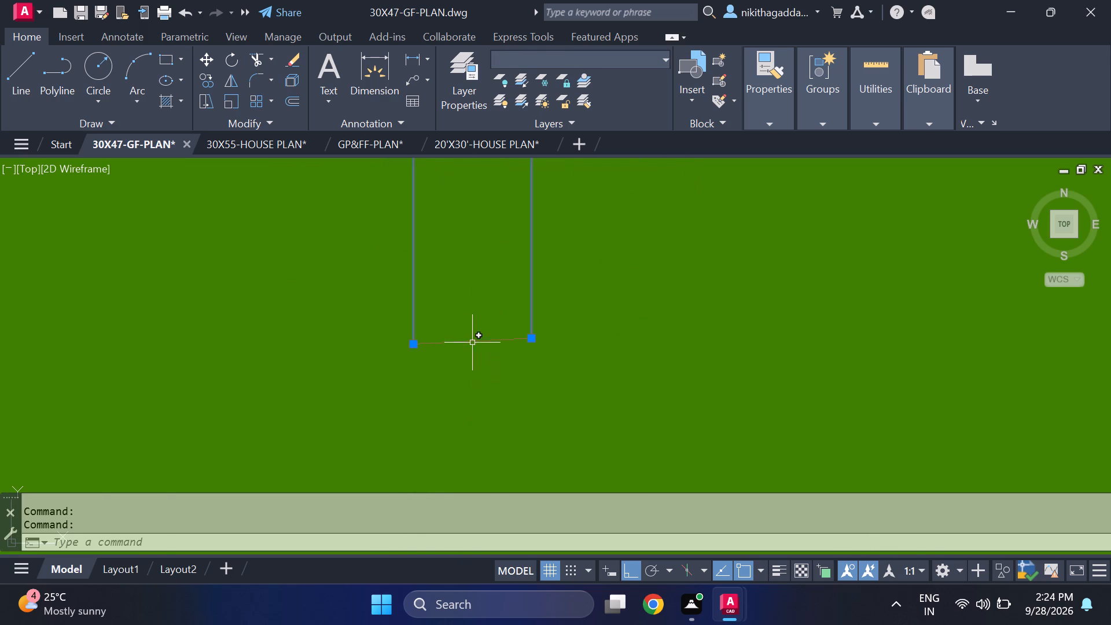
left_click(472, 340)
scroll(622, 433, "down", 5)
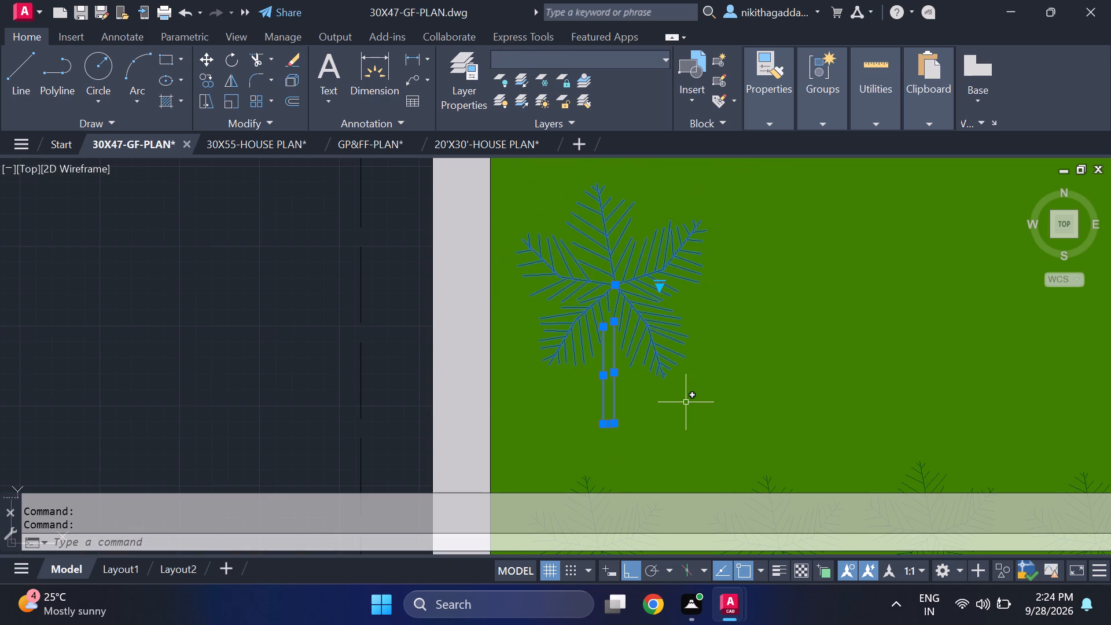
type("scale")
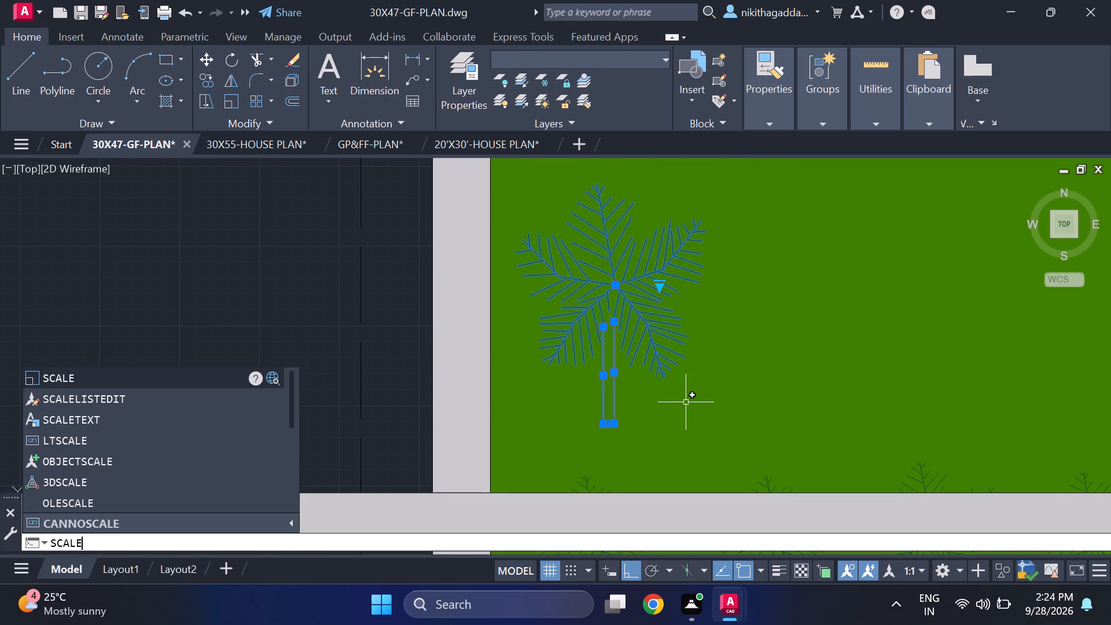
key("Return")
left_click(599, 422)
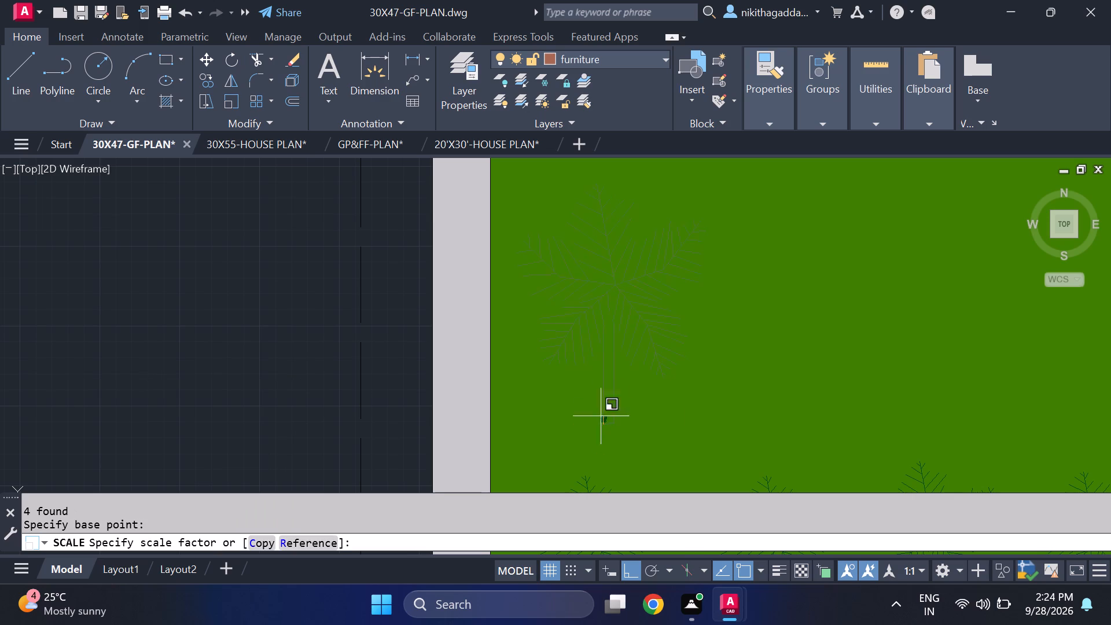
scroll(717, 226, "down", 3)
middle_click_drag(718, 227, 679, 344)
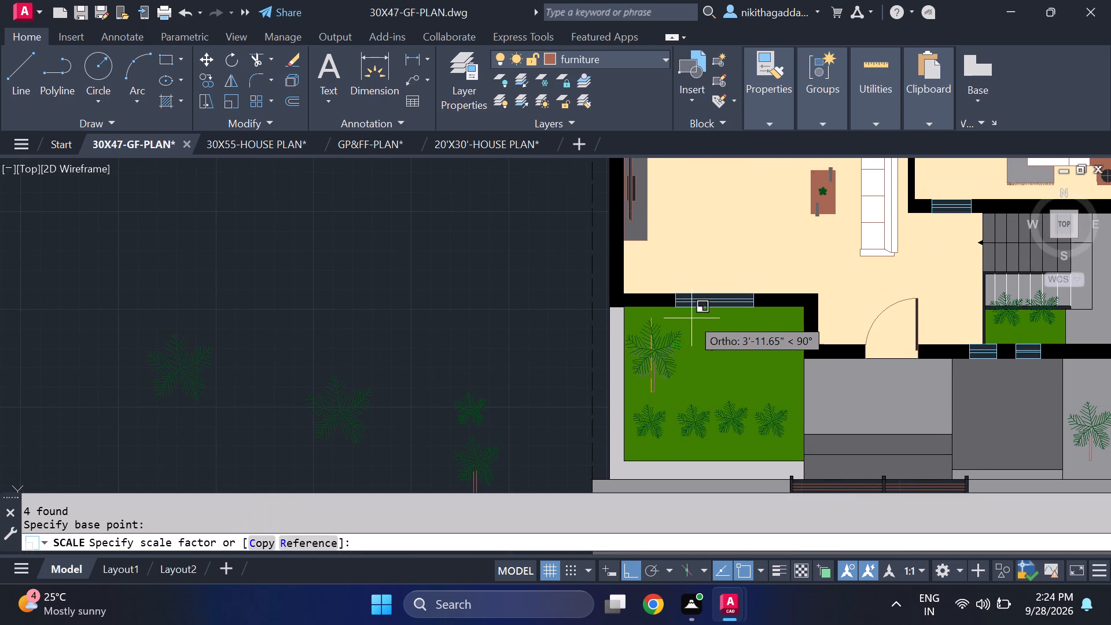
scroll(672, 322, "up", 3)
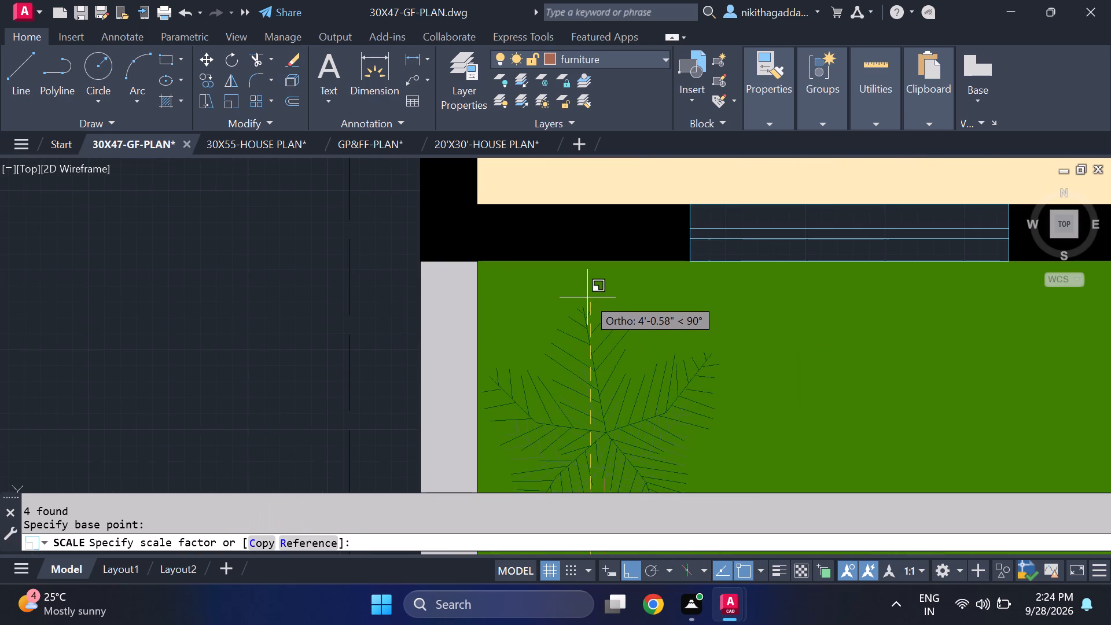
left_click(587, 297)
Scale up the leftmost small plant in the front garden's lower row about its centre, choosing the factor freehand.
scroll(659, 359, "down", 3)
scroll(720, 427, "down", 3)
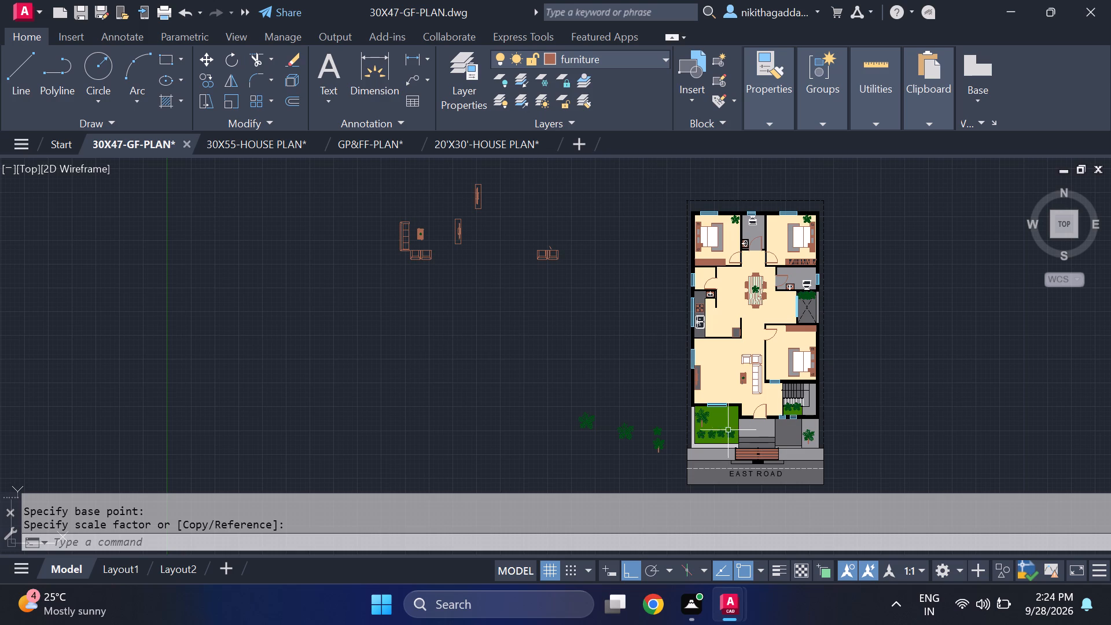
scroll(724, 429, "up", 3)
scroll(633, 456, "up", 2)
left_click(629, 455)
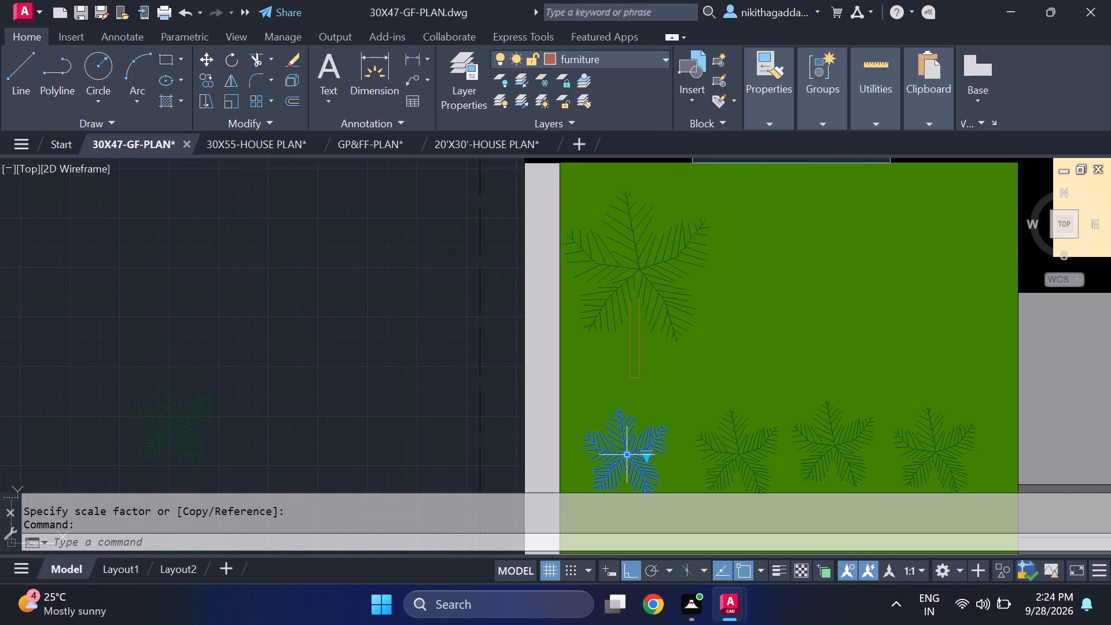
type("scale")
key("Return")
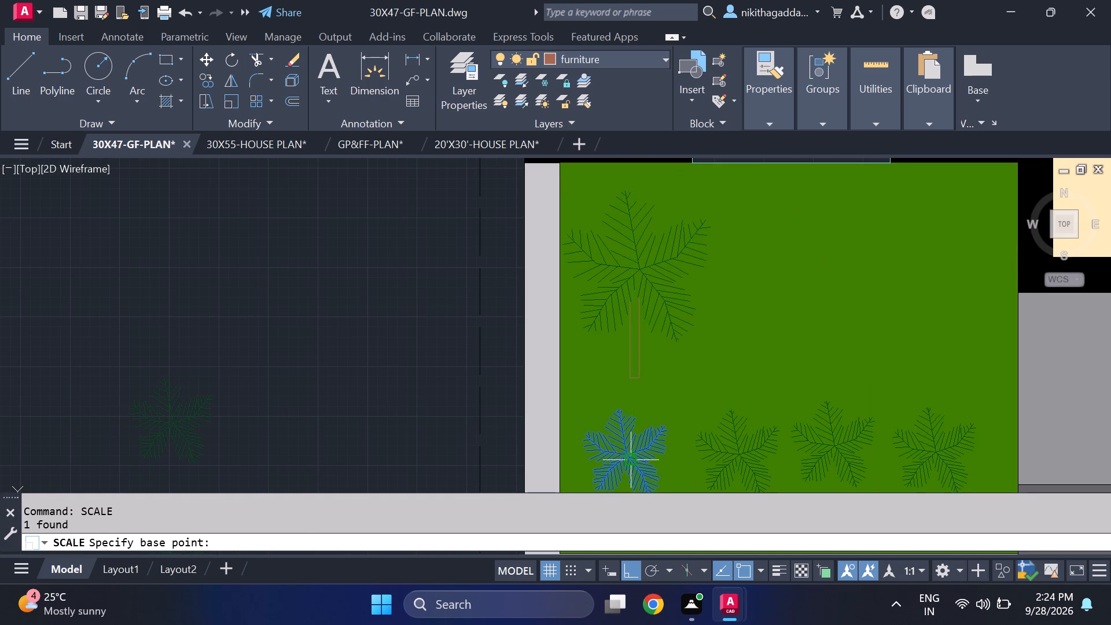
left_click(630, 452)
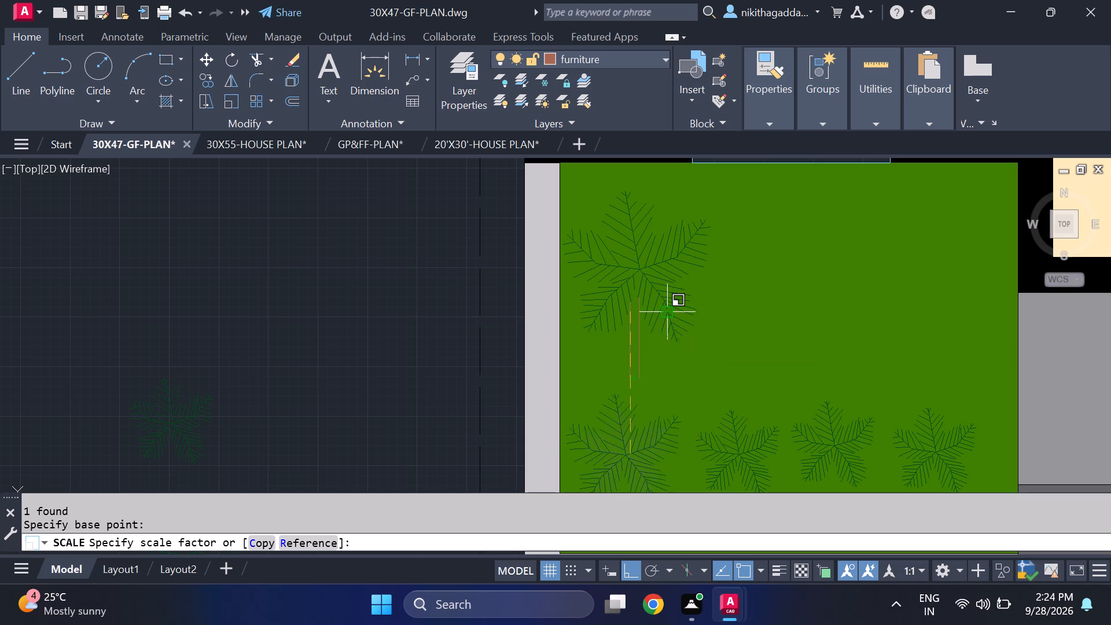
left_click(666, 314)
Erase the other three small plants in the front garden's lower row.
scroll(716, 358, "down", 2)
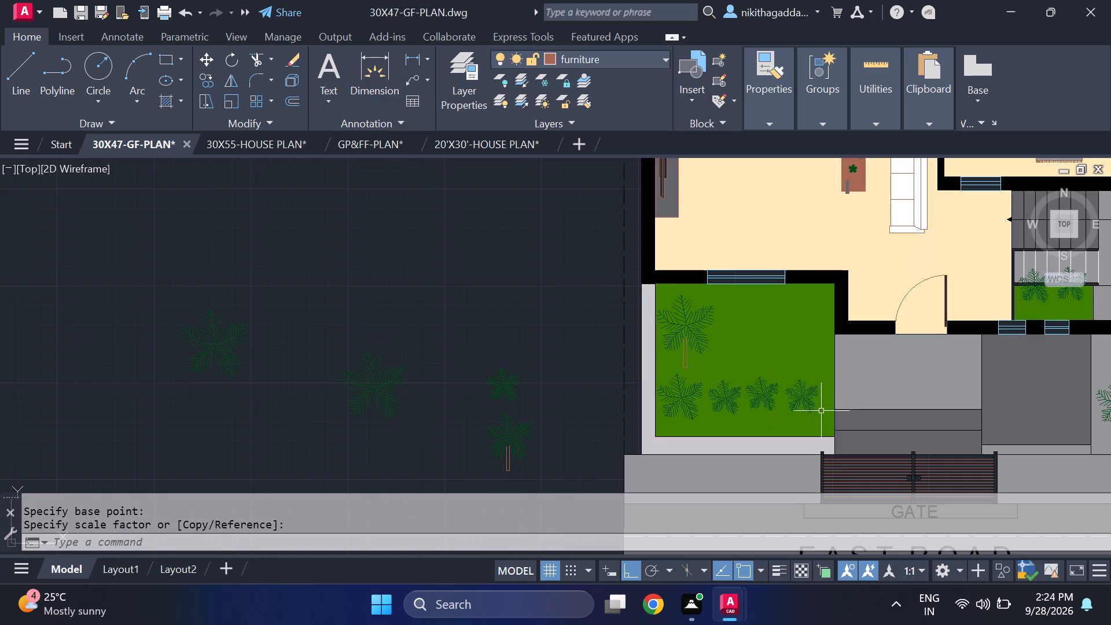
left_click(804, 399)
left_click(760, 395)
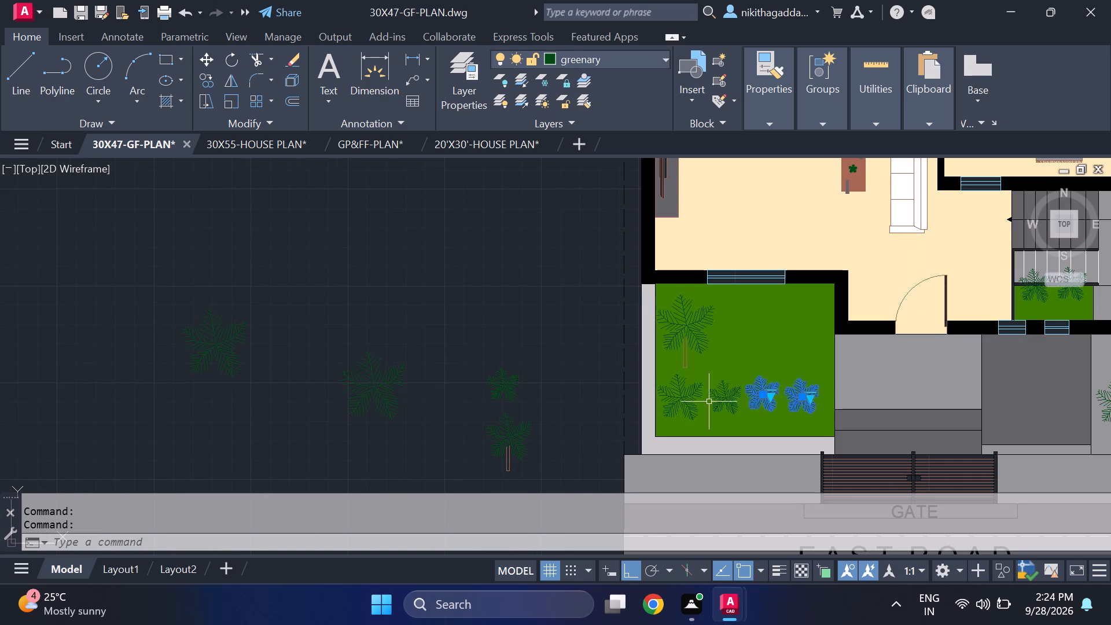
left_click(720, 395)
key("Delete")
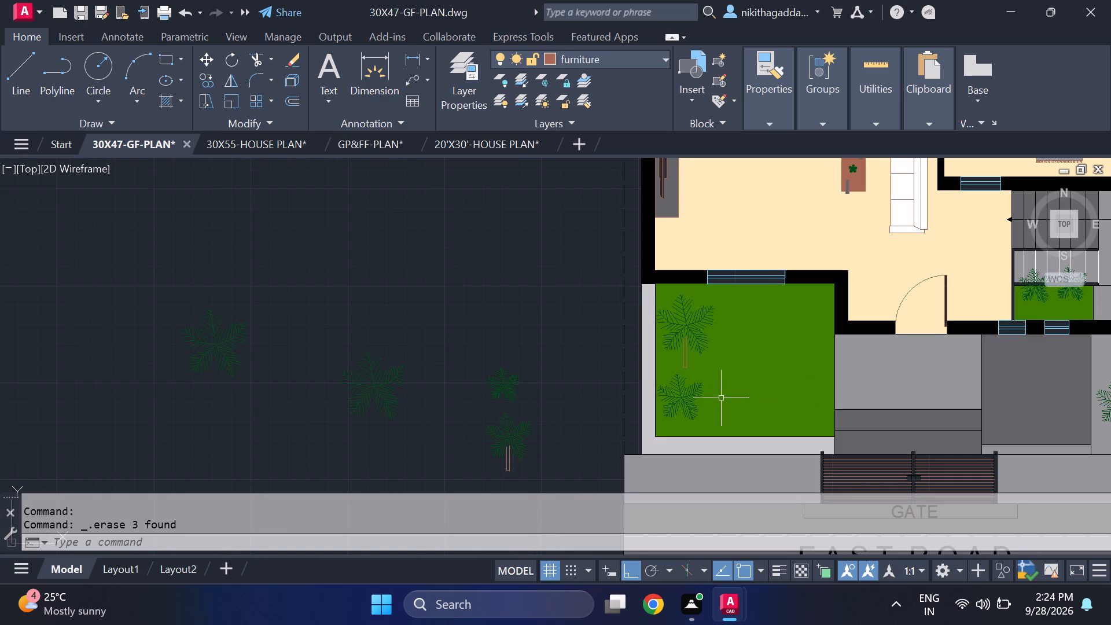
Copy the remaining small plant three times horizontally to complete the garden's lower row, placing the first copy about 2'-5" away.
left_click(687, 390)
type("co")
key("Return")
scroll(738, 406, "up", 2)
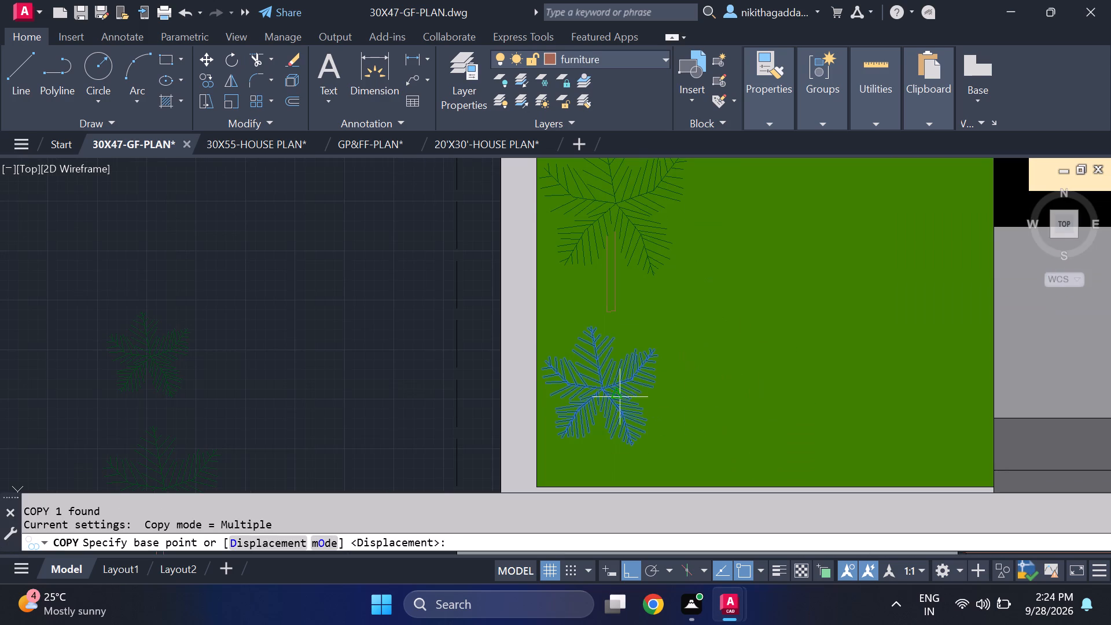
left_click(602, 384)
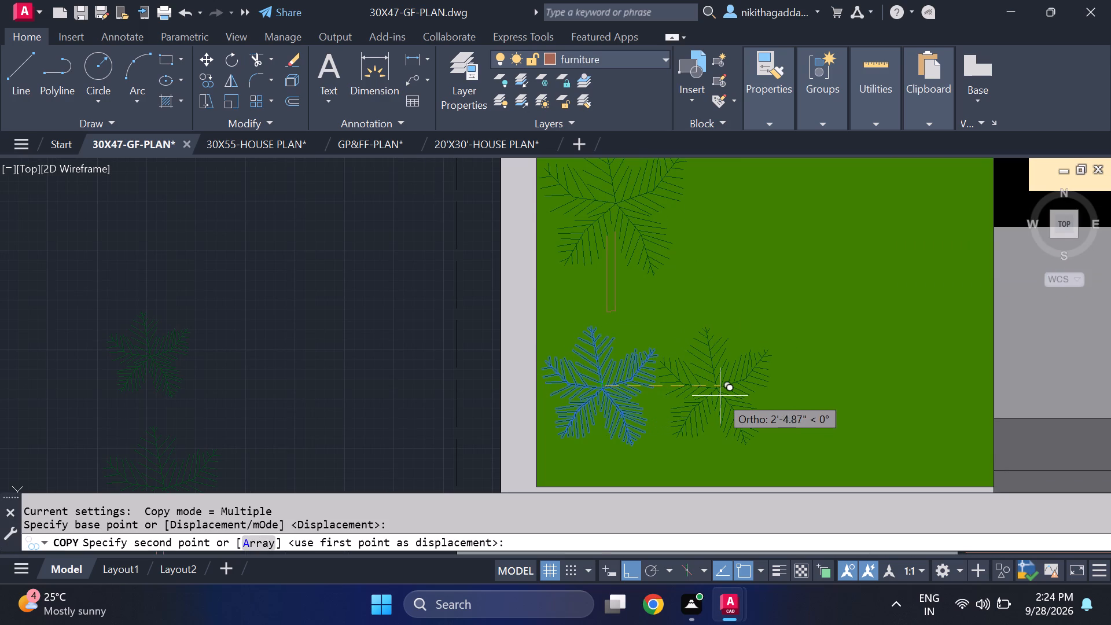
left_click(721, 394)
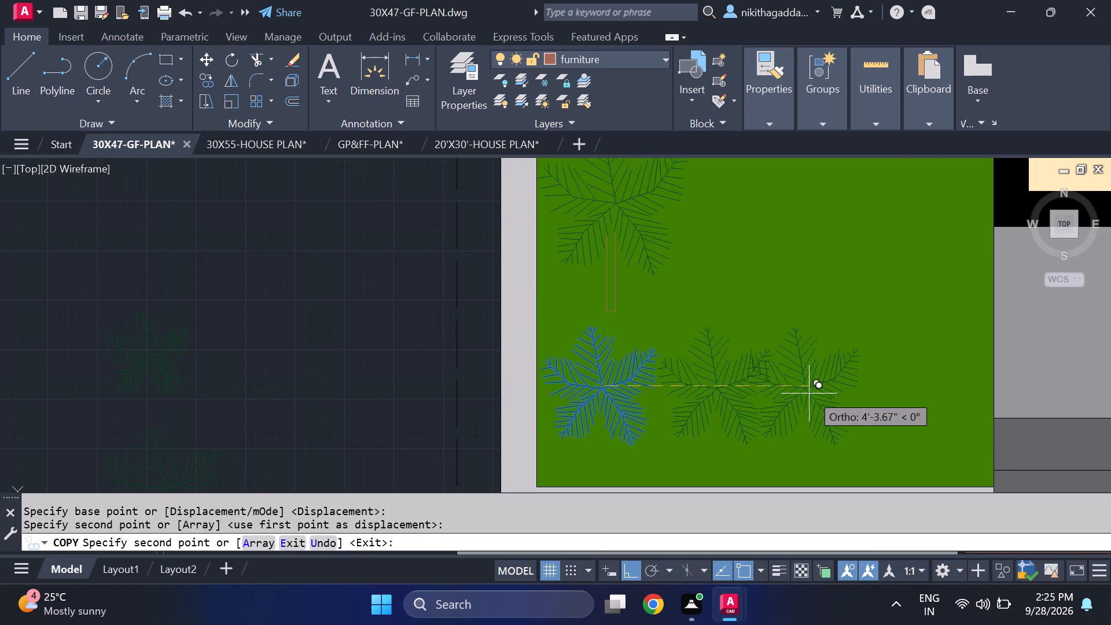
left_click(823, 392)
left_click(927, 396)
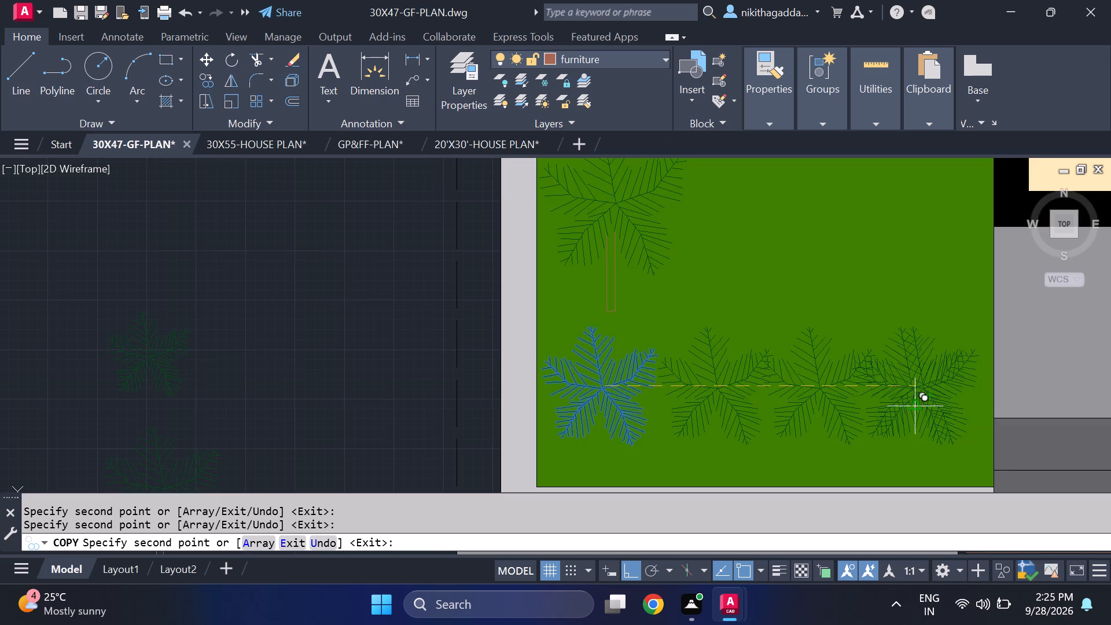
scroll(914, 406, "down", 3)
key("Escape")
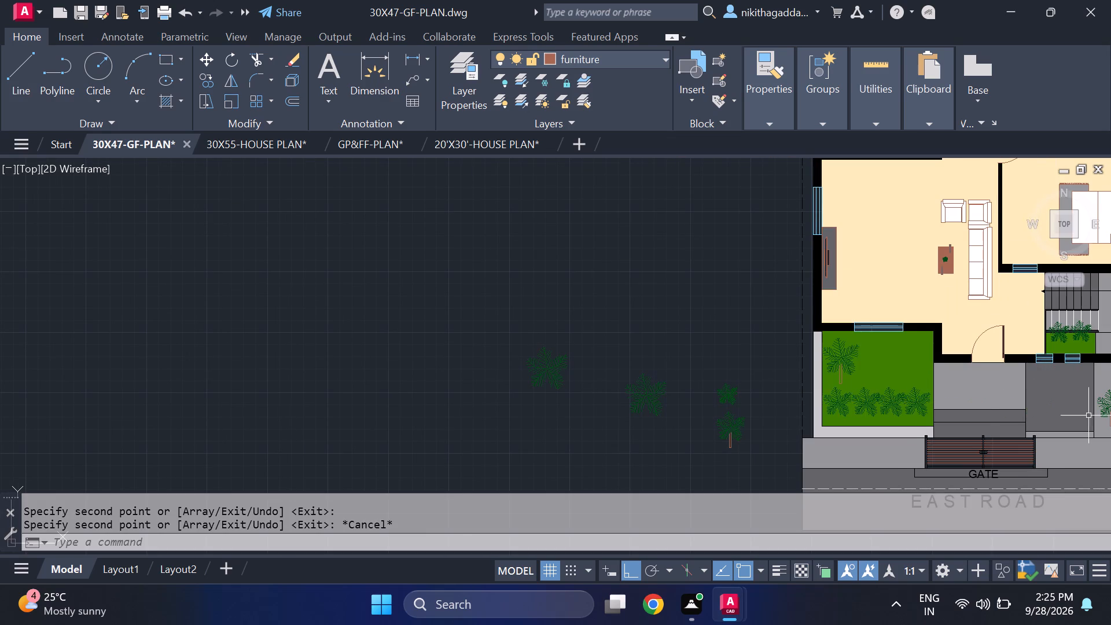
Erase the spare plant copies lying outside the plan beside the front garden.
scroll(1088, 416, "down", 2)
middle_click_drag(1087, 414, 858, 414)
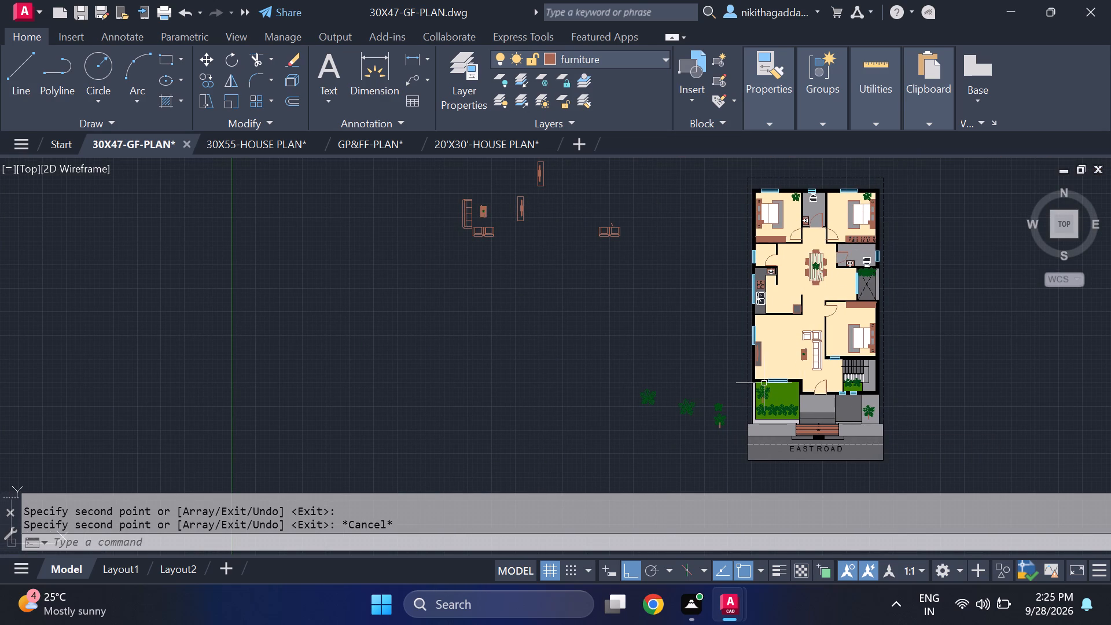
scroll(764, 378, "up", 2)
scroll(759, 381, "down", 1)
middle_click_drag(843, 345, 669, 416)
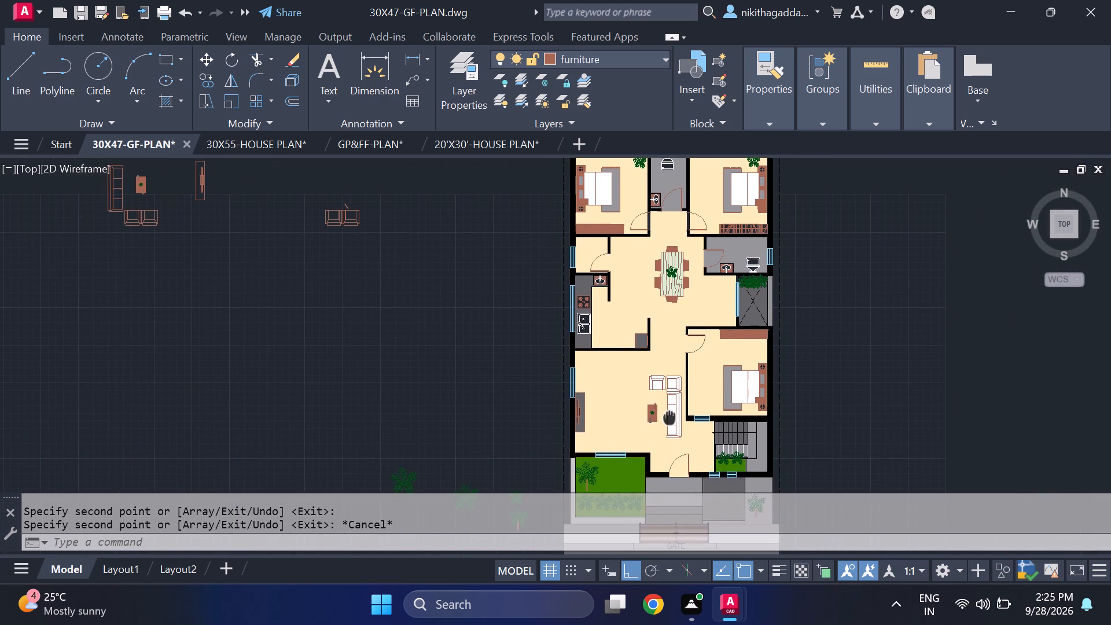
middle_click_drag(669, 416, 678, 404)
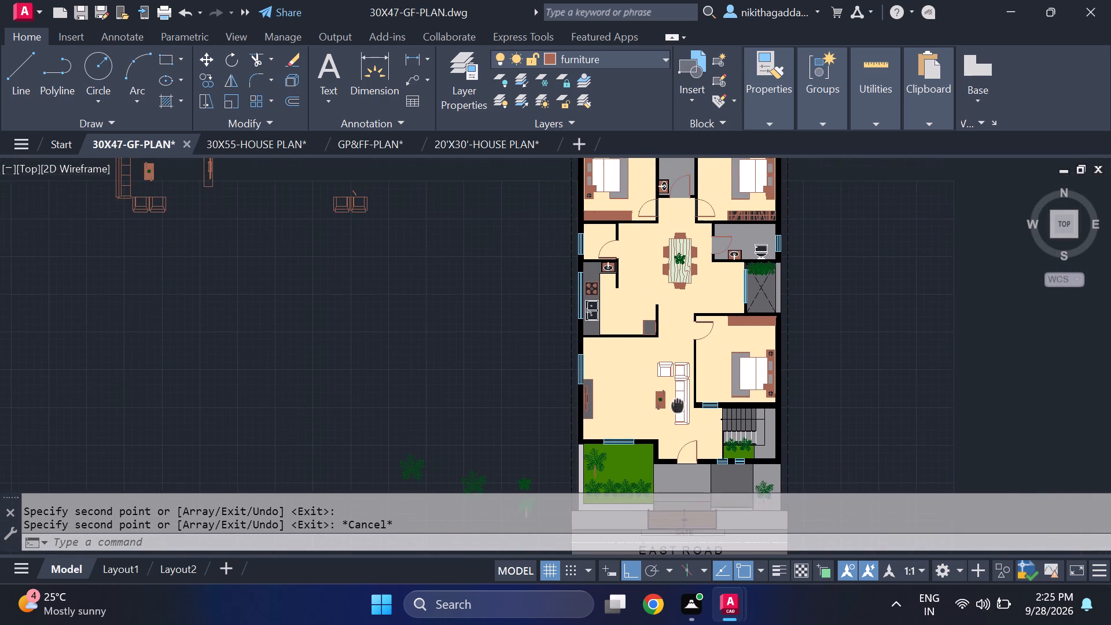
middle_click_drag(678, 404, 677, 341)
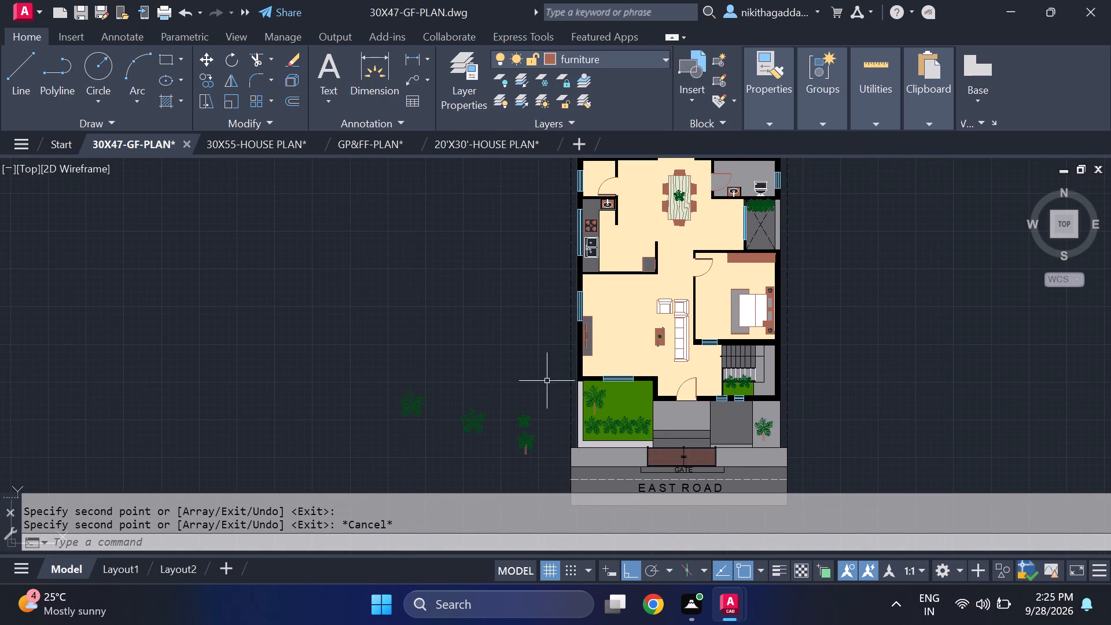
left_click(546, 381)
left_click(355, 462)
key("Delete")
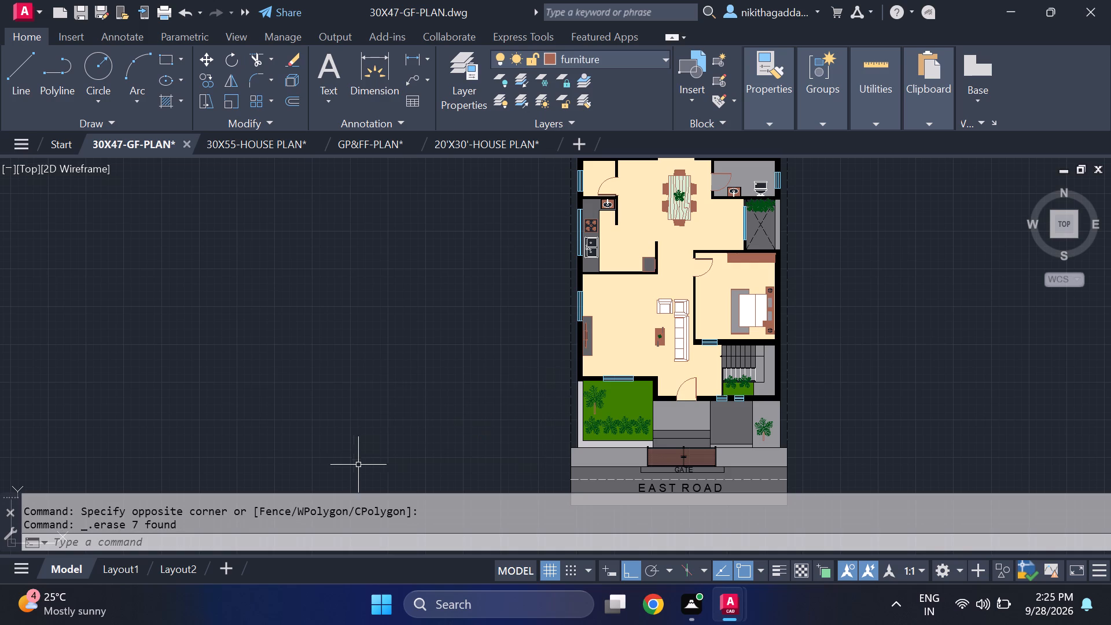
Erase the spare sofa, table and TV-unit copies lying outside the plan.
scroll(406, 392, "down", 3)
scroll(396, 275, "up", 2)
left_click_drag(421, 216, 415, 218)
left_click(115, 446)
key("Delete")
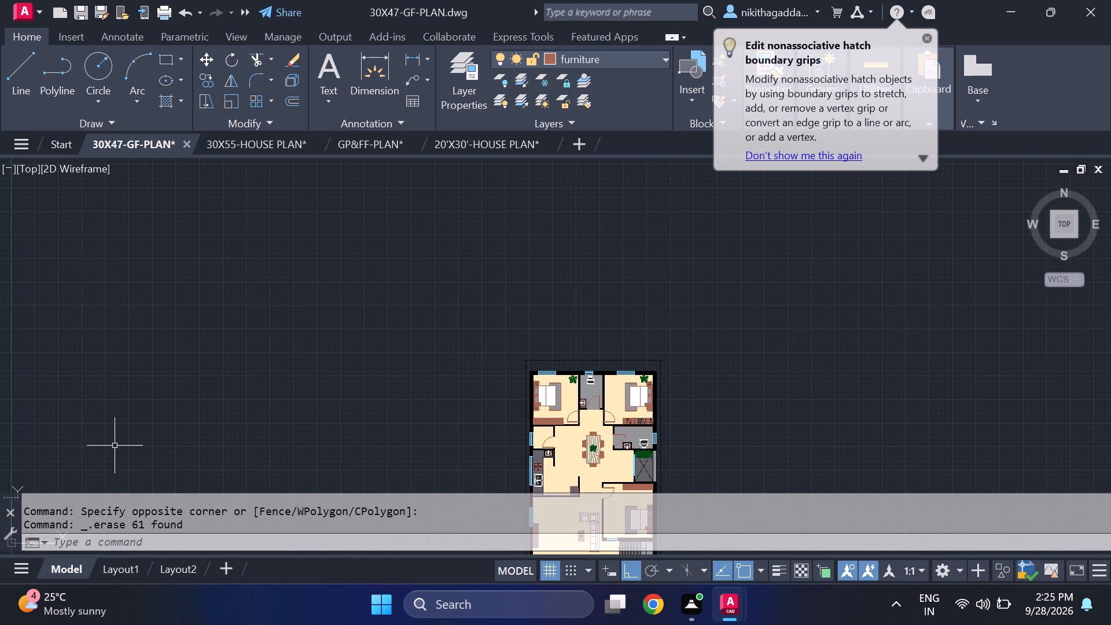
Check the empty drawing space around the plan for leftover stray objects.
left_click(384, 205)
left_click(208, 317)
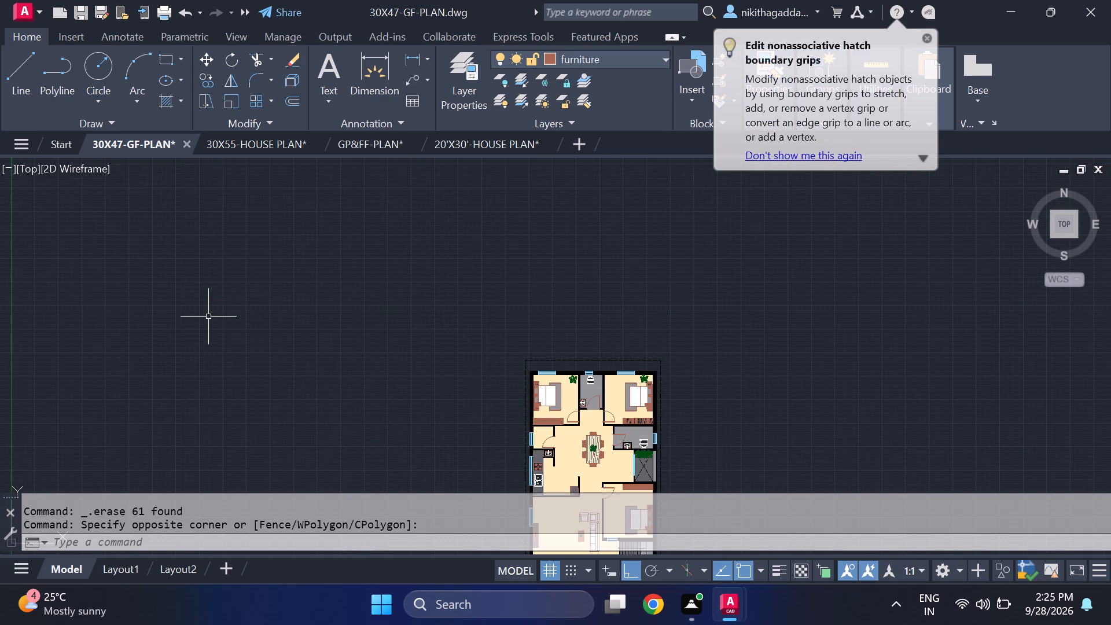
left_click(353, 216)
left_click(328, 252)
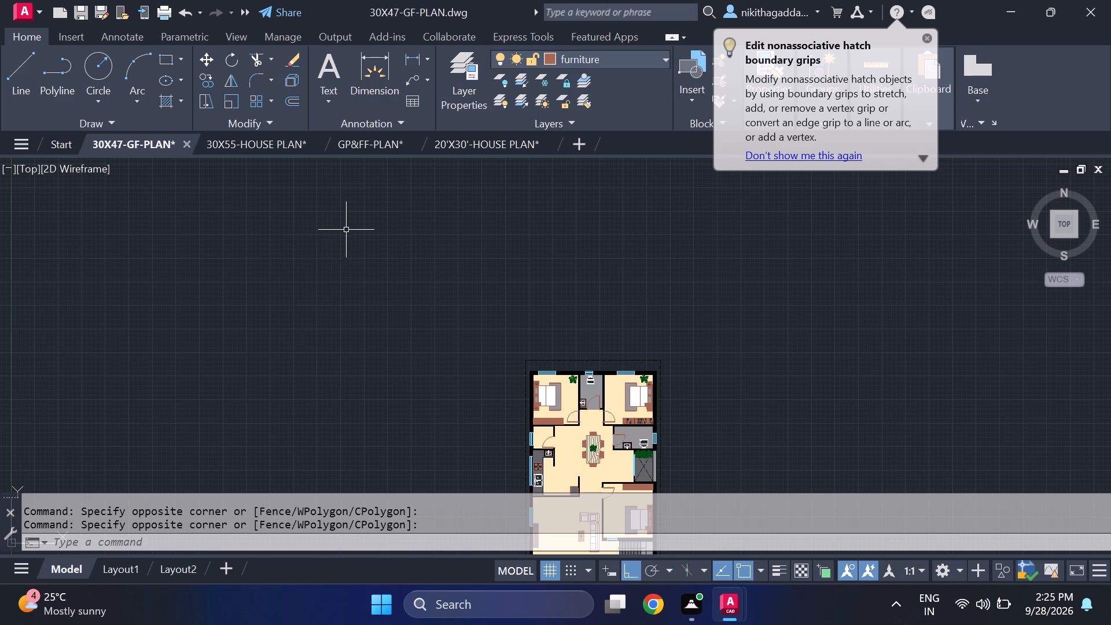
scroll(346, 226, "up", 7)
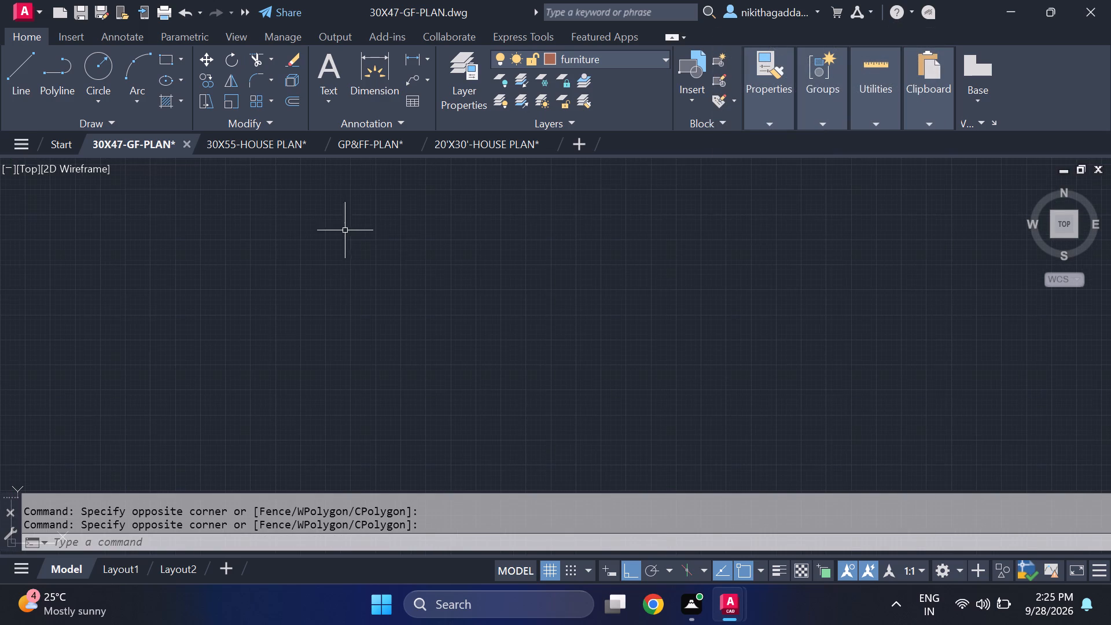
scroll(365, 223, "up", 6)
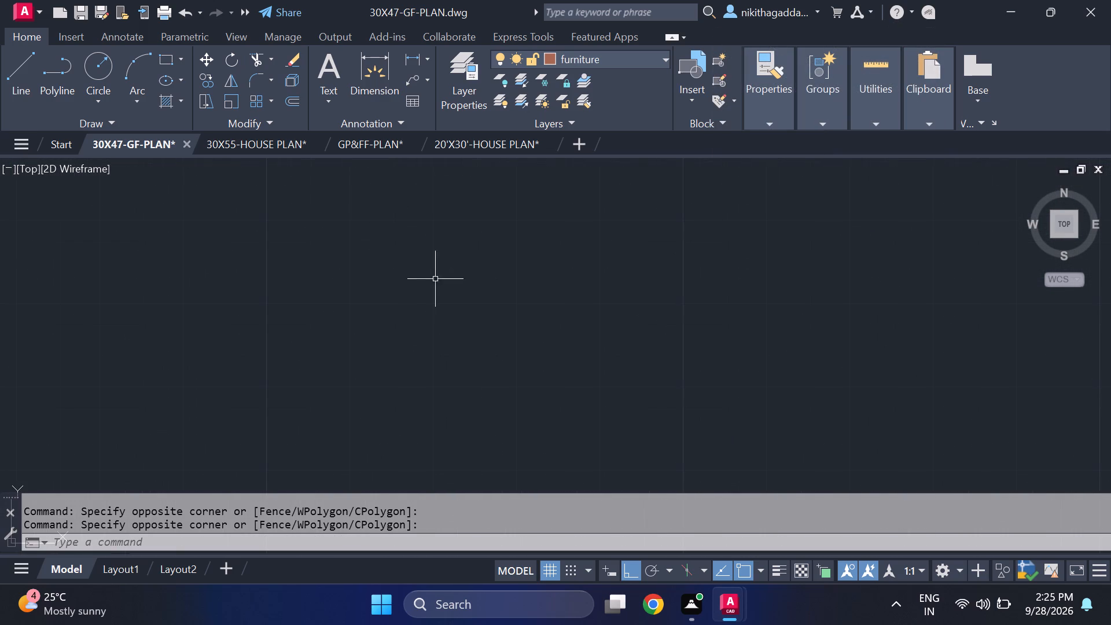
scroll(399, 352, "down", 5)
scroll(460, 359, "down", 5)
scroll(555, 350, "down", 5)
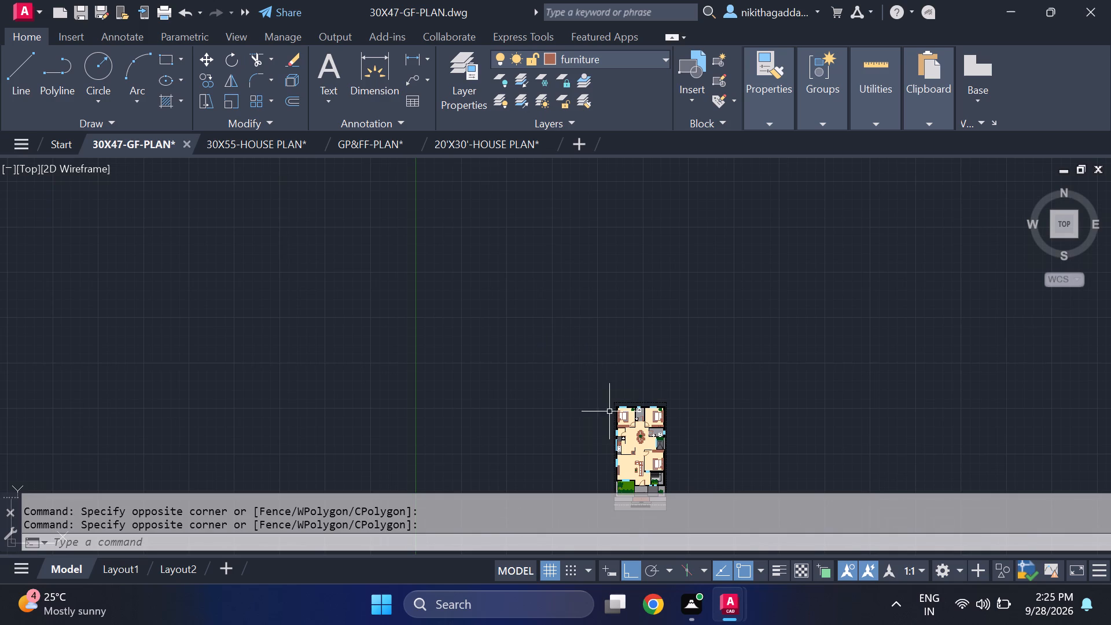
middle_click_drag(608, 410, 550, 345)
left_click(802, 317)
left_click(763, 445)
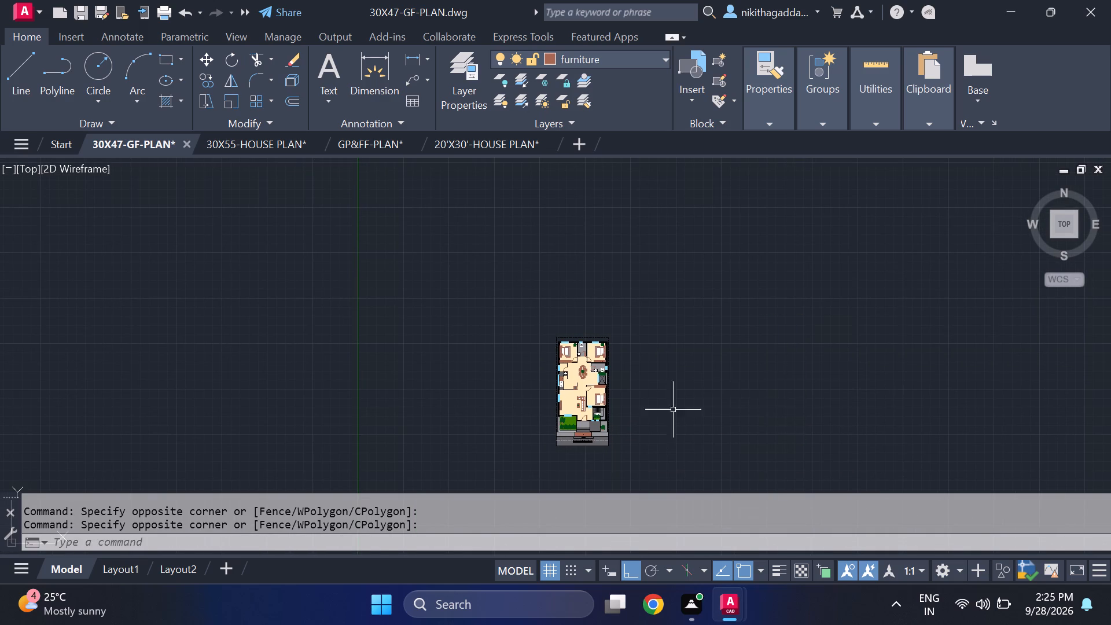
Examine the coloured plan from the rooms down to the front yard and road for fills that need changing.
scroll(575, 408, "up", 4)
middle_click_drag(621, 420, 598, 359)
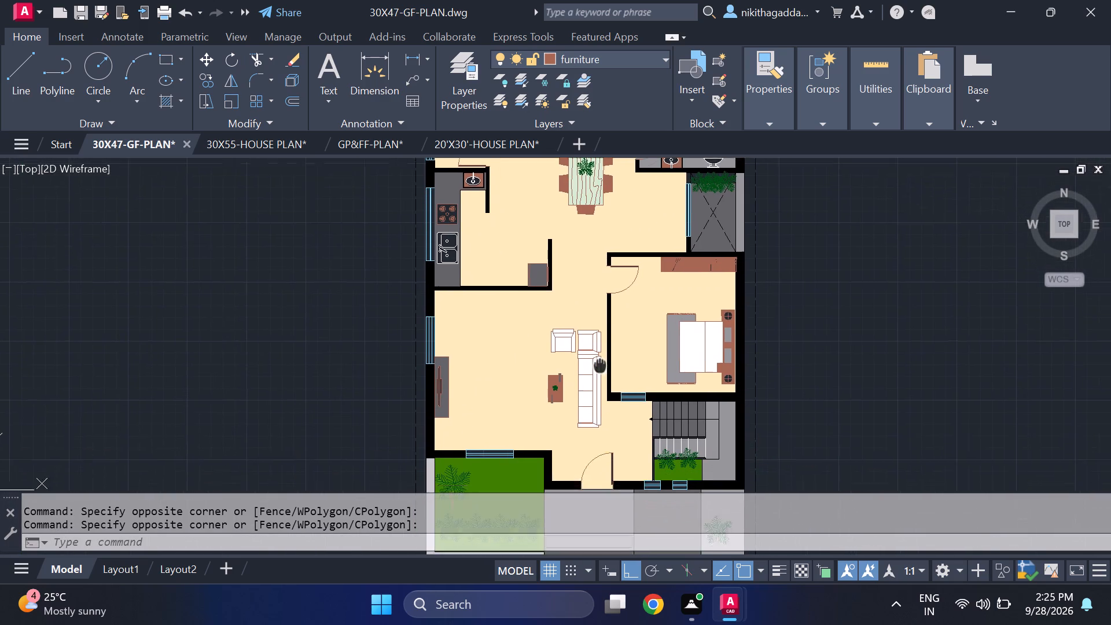
middle_click_drag(598, 359, 592, 369)
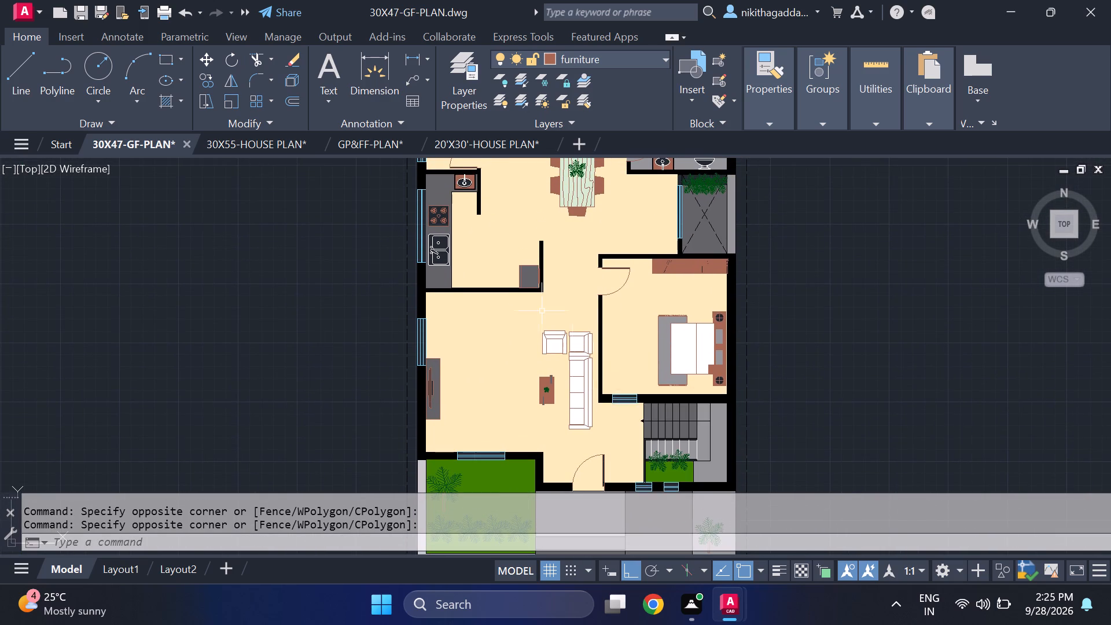
scroll(536, 296, "up", 2)
scroll(538, 311, "down", 4)
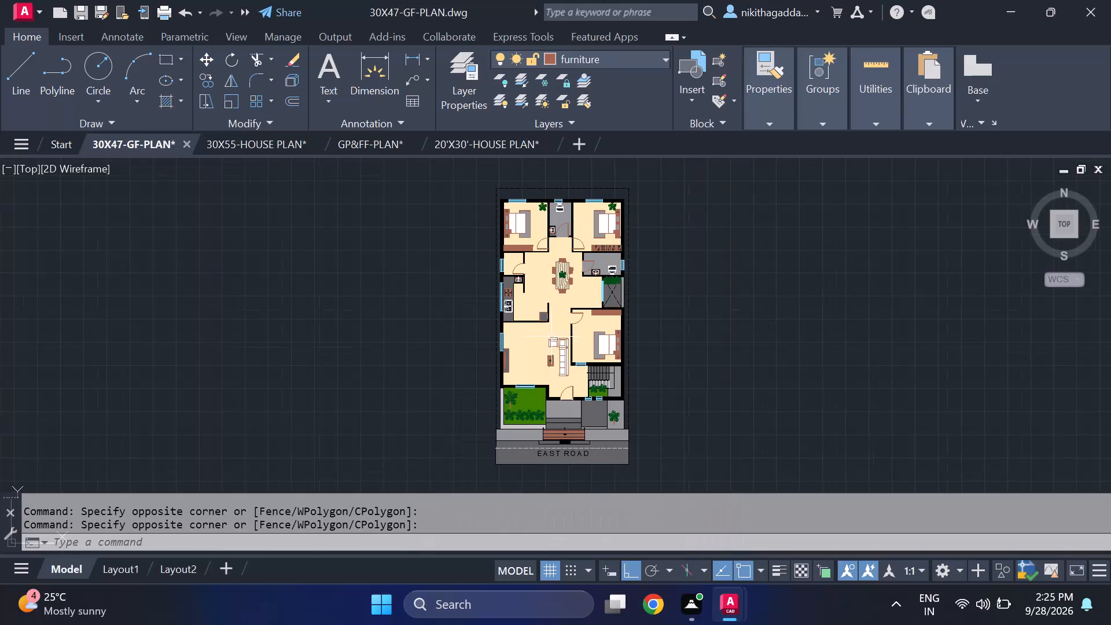
scroll(552, 391, "up", 1)
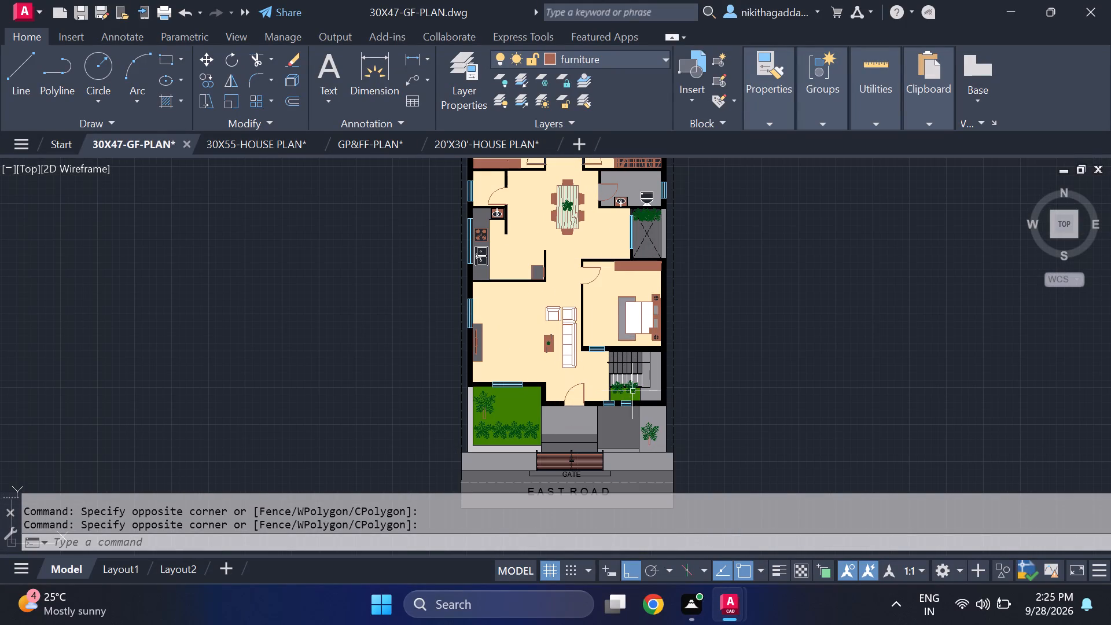
middle_click_drag(638, 362, 658, 333)
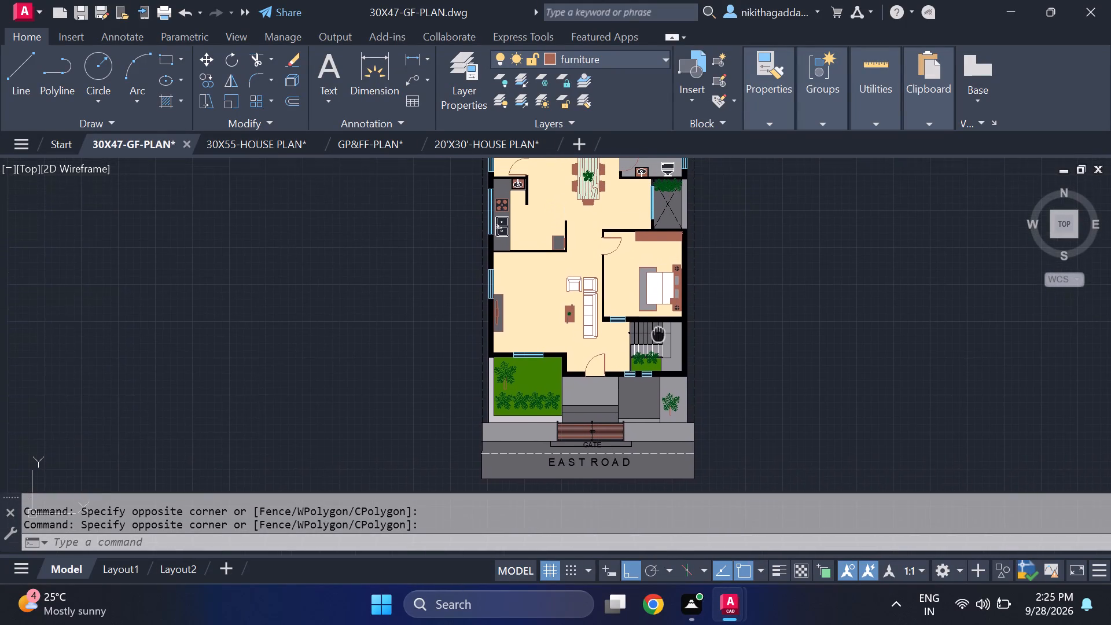
middle_click_drag(658, 333, 671, 373)
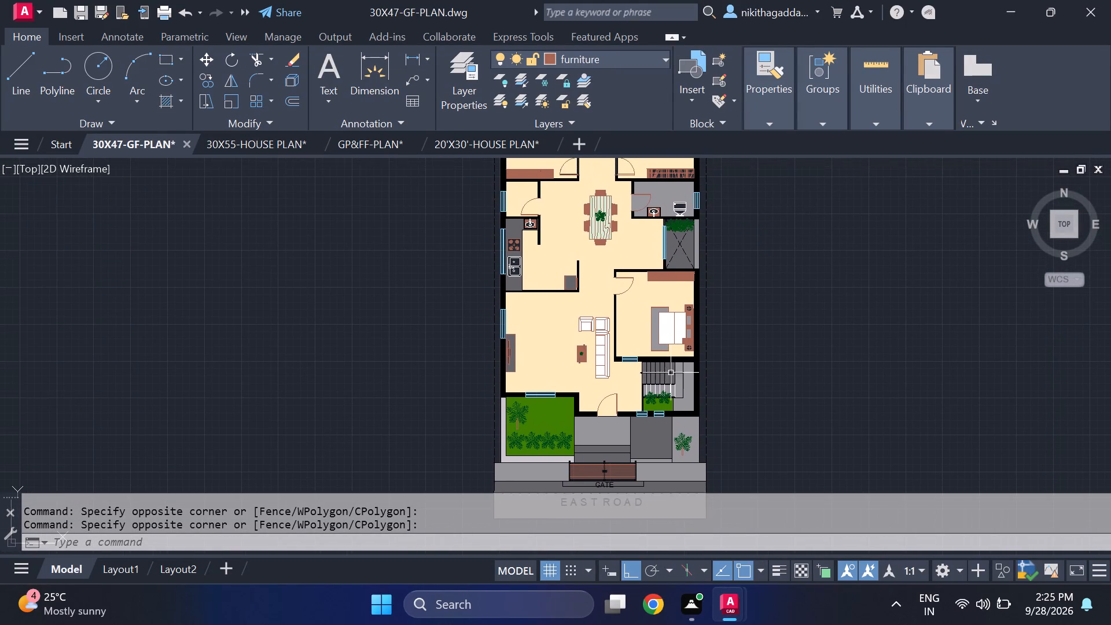
middle_click_drag(671, 373, 660, 330)
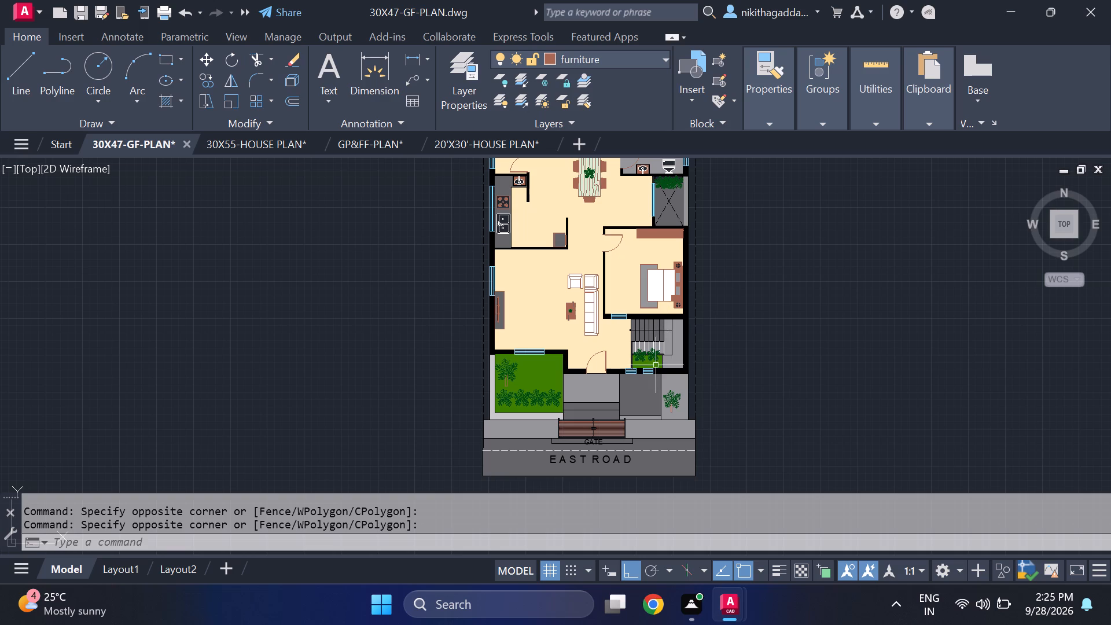
Replace the dark grey hatch of the square bay between the entrance steps and the palm strip with a solid 147,149,152 hatch.
left_click(650, 387)
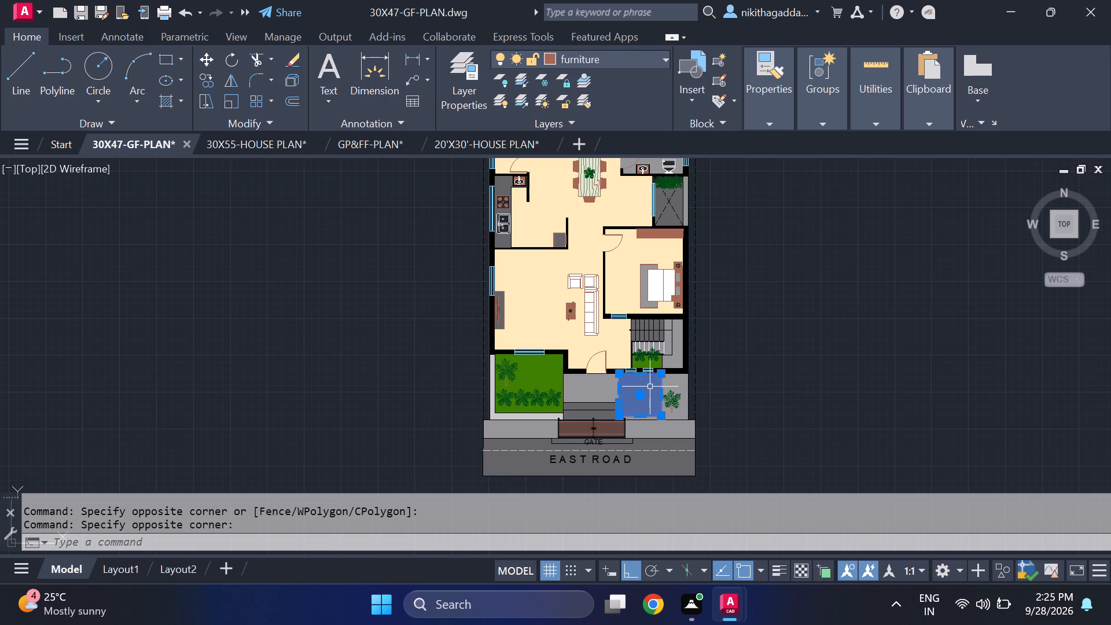
key("Delete")
type("hat")
type("ch")
key("Return")
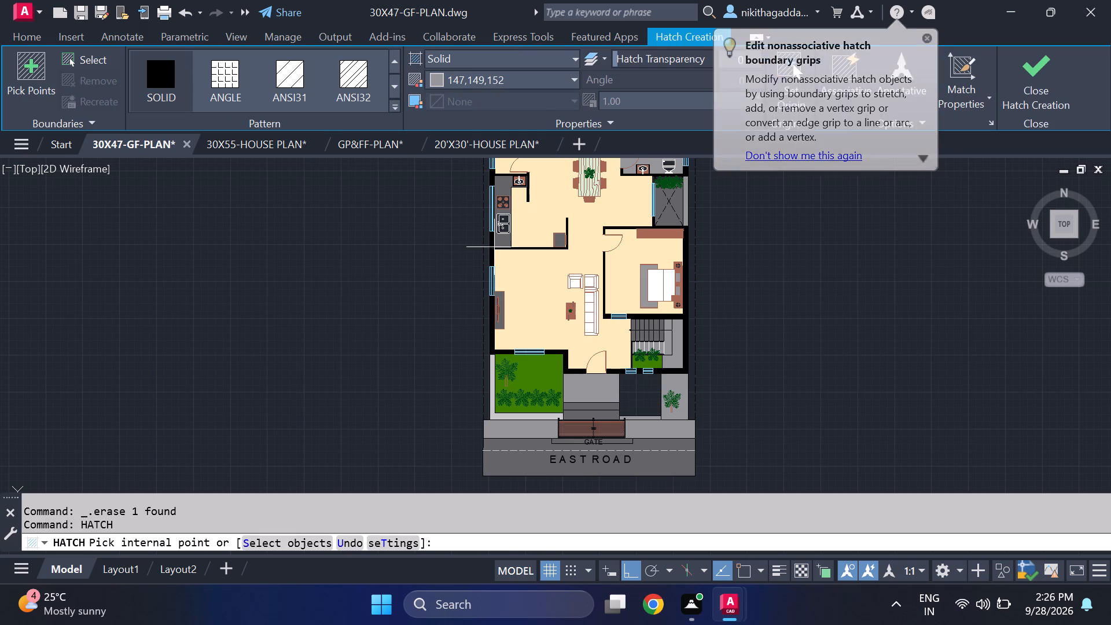
left_click(550, 75)
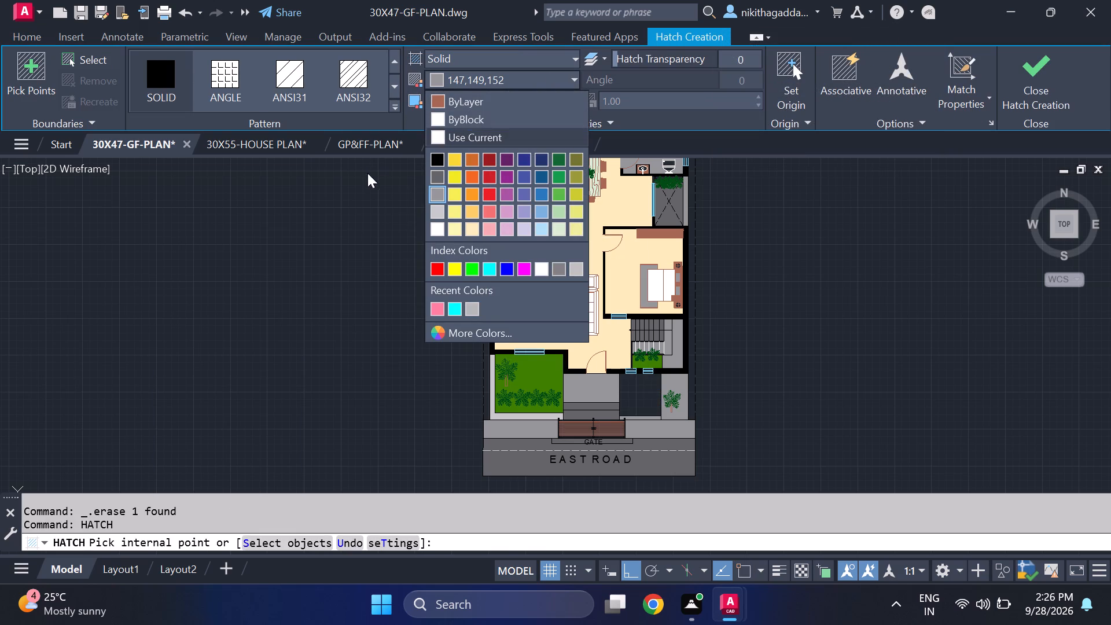
left_click(435, 189)
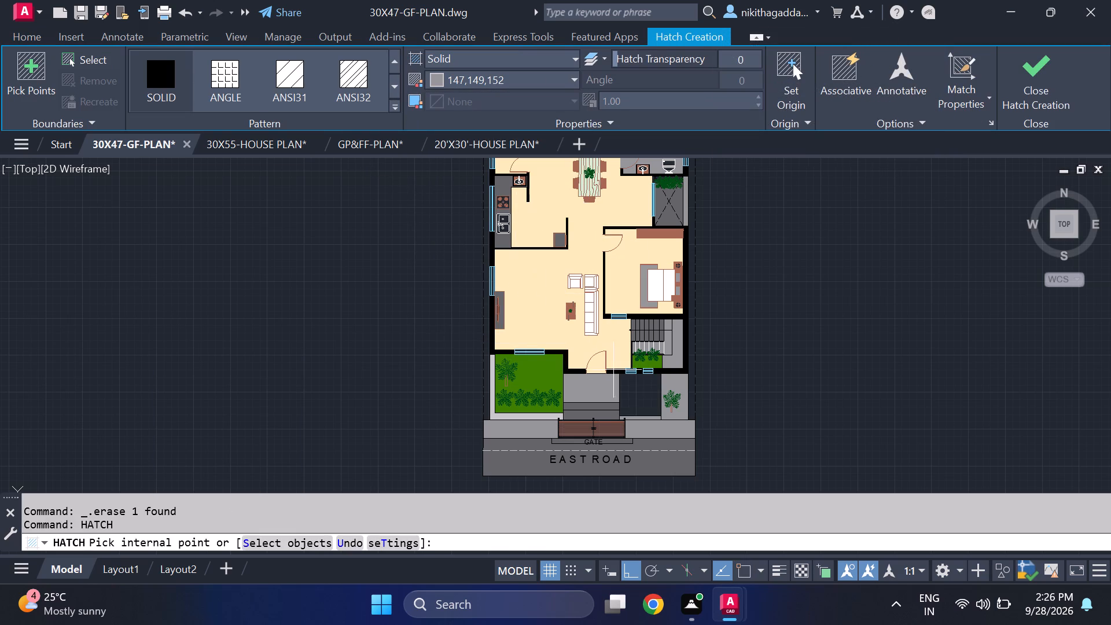
left_click(635, 387)
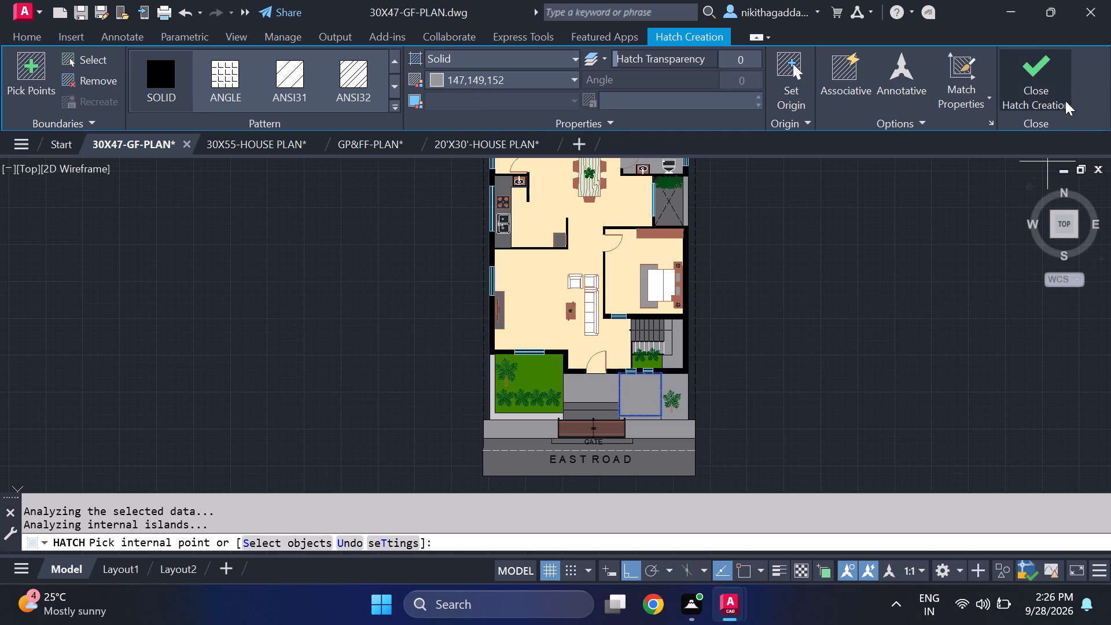
left_click(1053, 87)
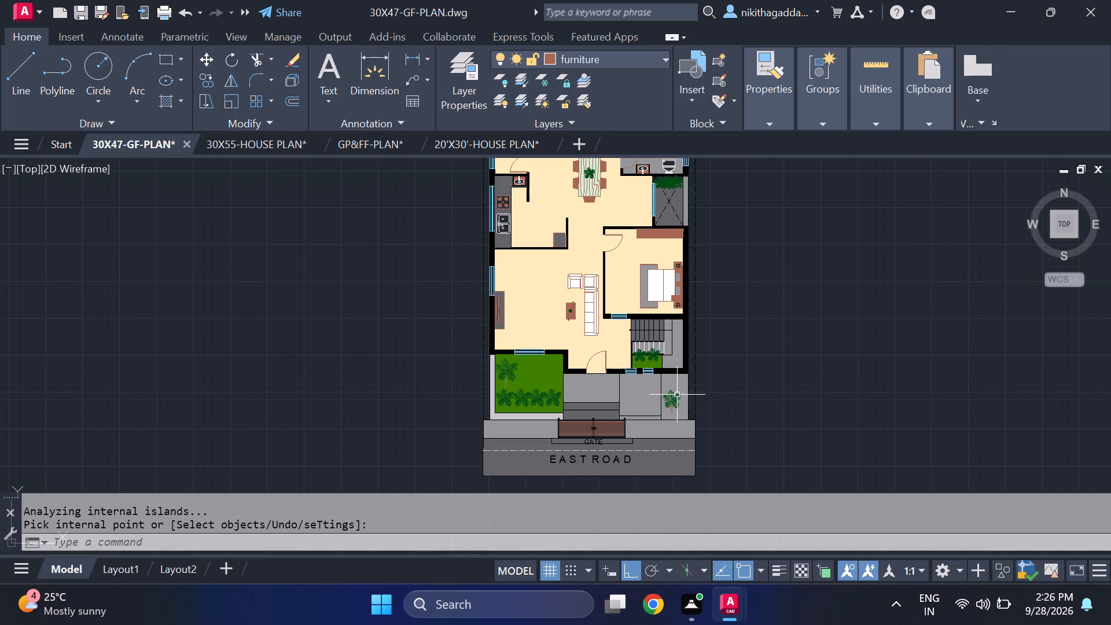
Change the colour of the square bay's solid hatch beside the entrance steps to light grey 199,200,202.
left_click(646, 395)
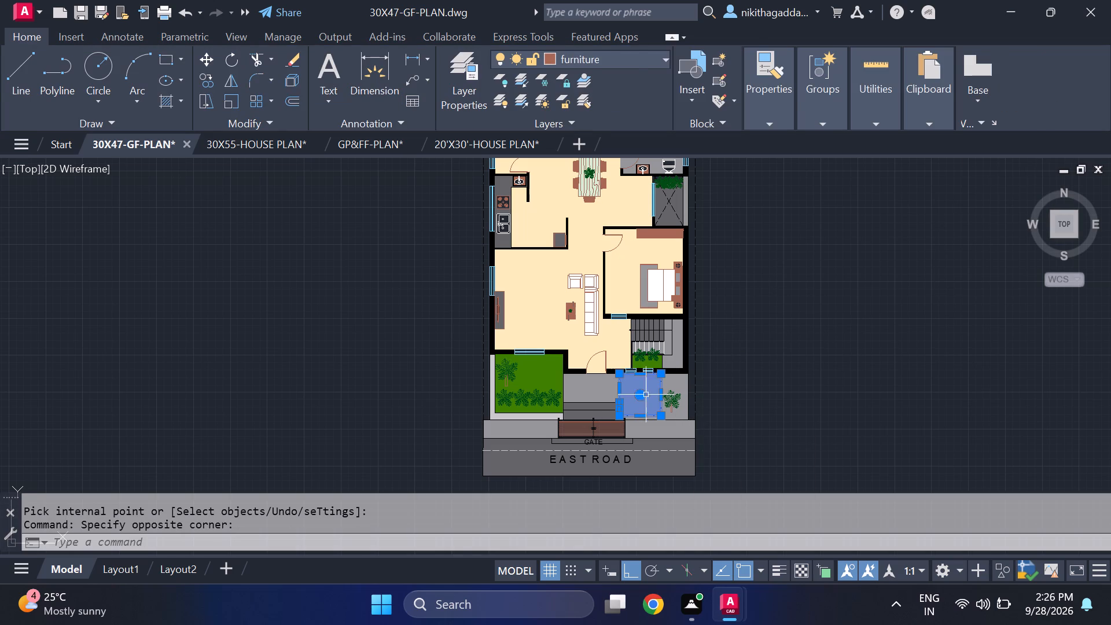
left_click(502, 82)
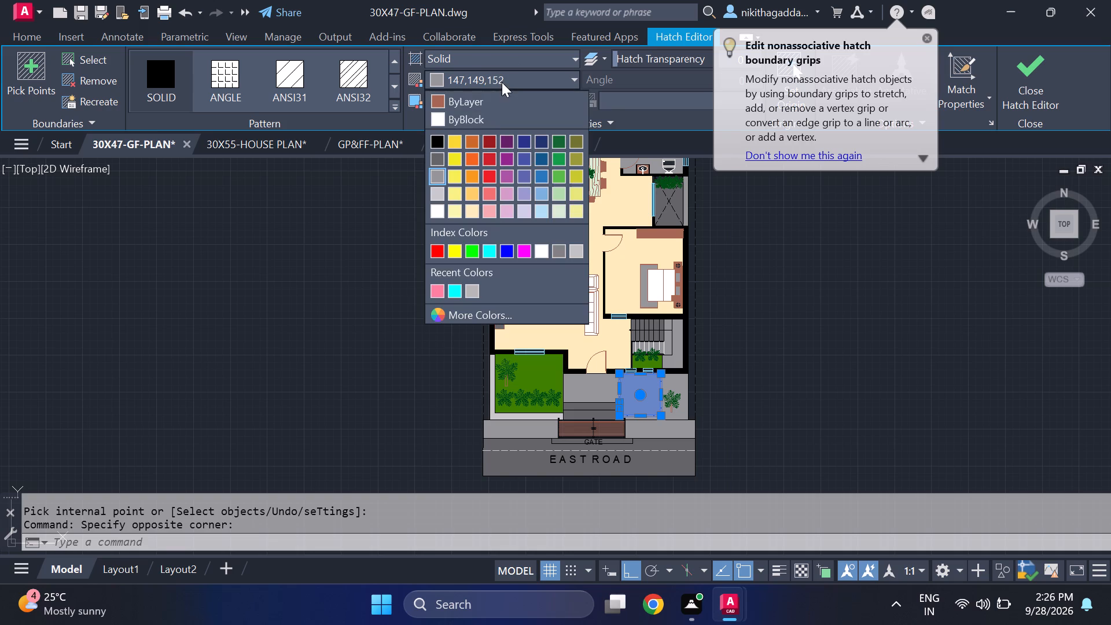
left_click(436, 192)
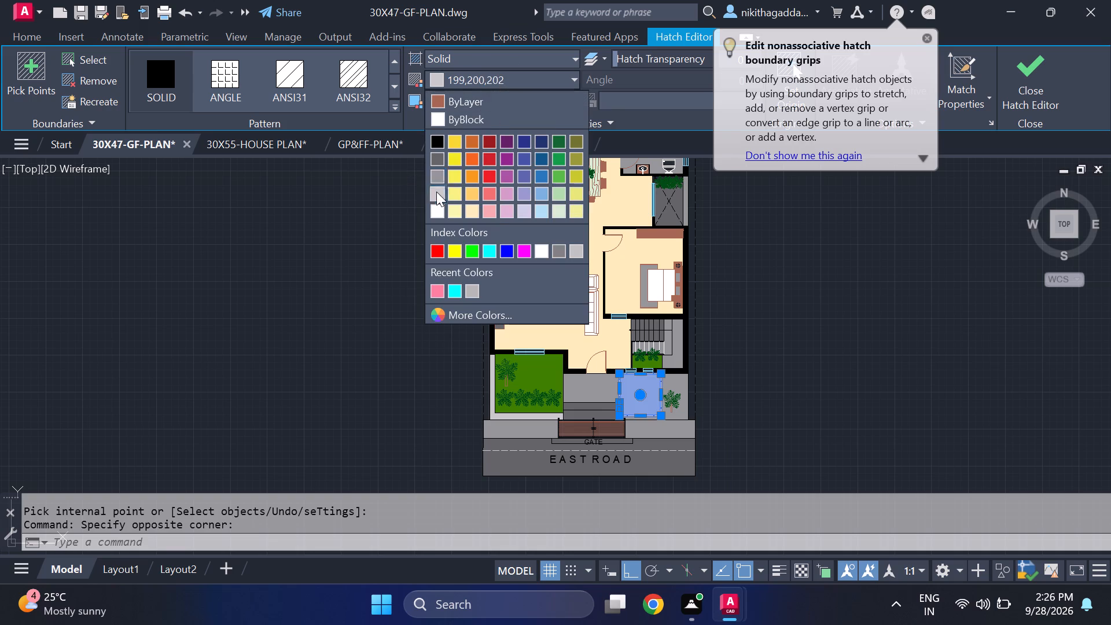
left_click(1036, 91)
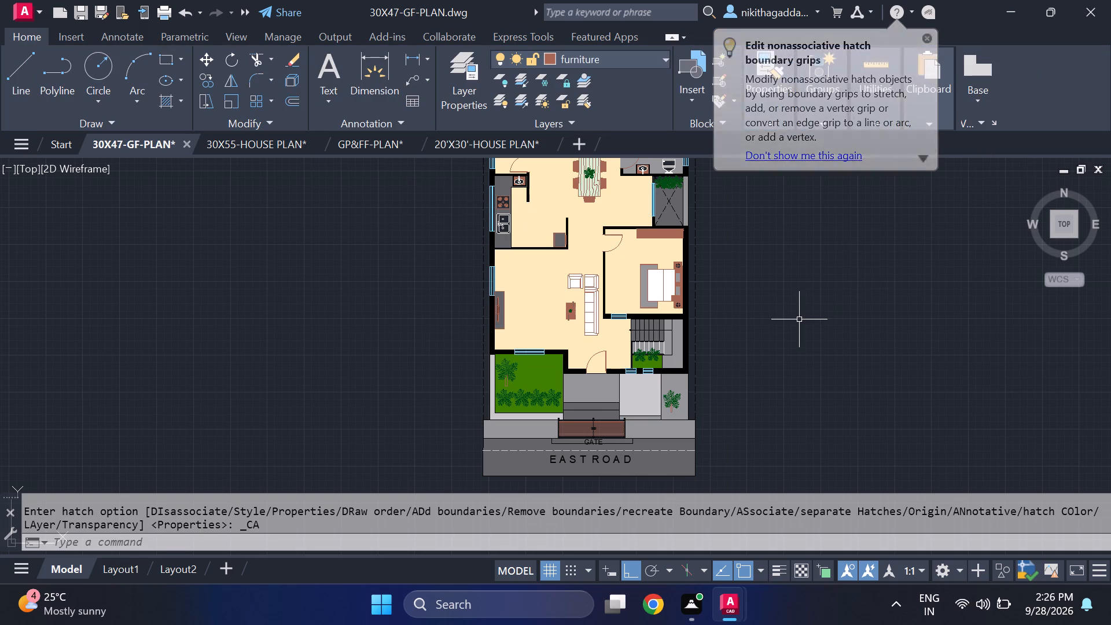
Review the whole coloured ground-floor plan, including the rooms, front garden, entrance area and road.
middle_click_drag(799, 321, 805, 344)
scroll(807, 347, "down", 1)
middle_click_drag(779, 321, 777, 323)
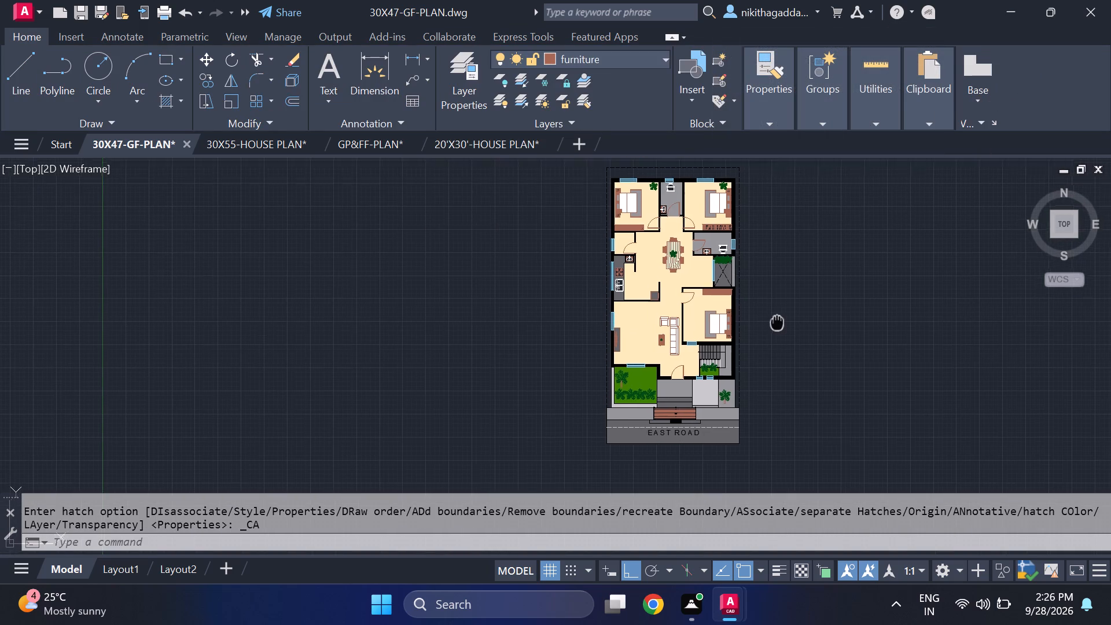
middle_click_drag(777, 323, 756, 378)
middle_click(757, 385)
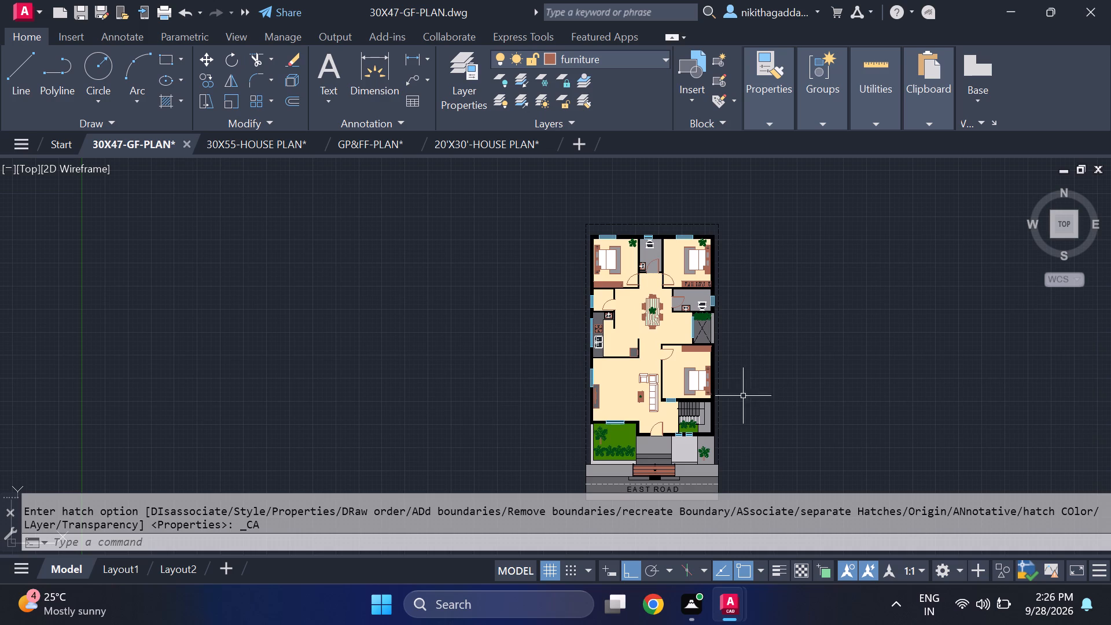
scroll(718, 433, "up", 1)
middle_click_drag(726, 442, 749, 363)
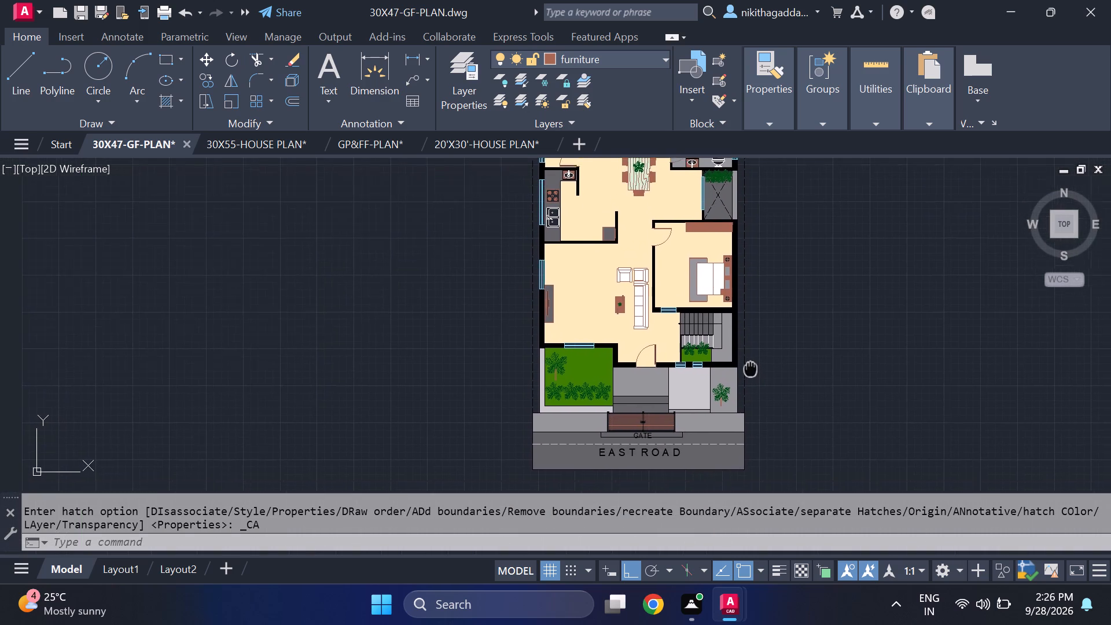
middle_click_drag(749, 363, 754, 387)
middle_click_drag(575, 312, 572, 380)
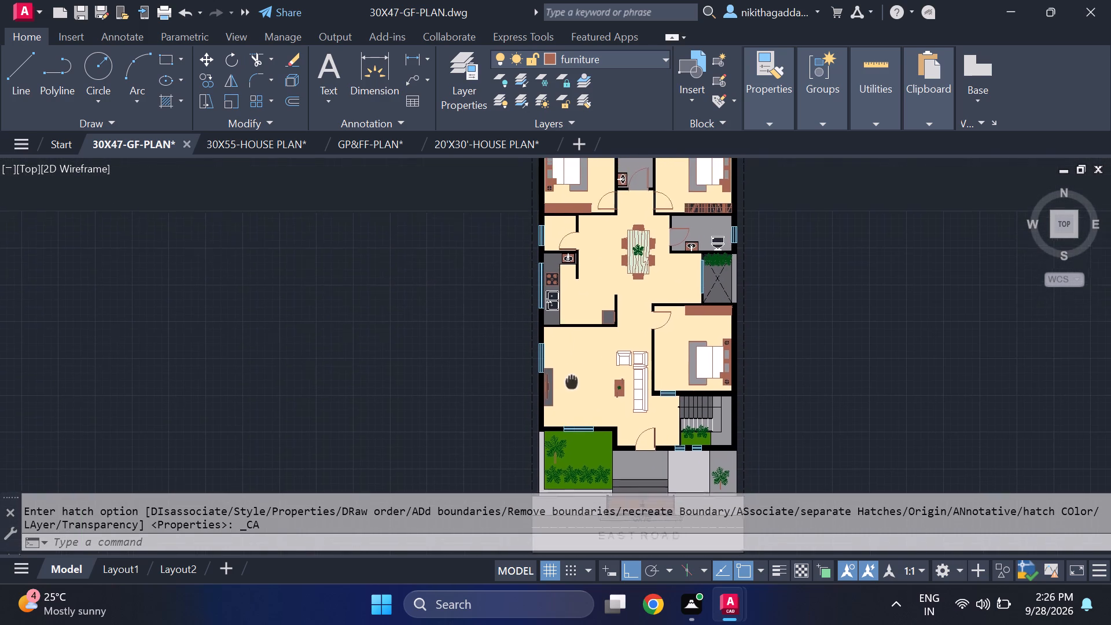
middle_click_drag(572, 380, 542, 311)
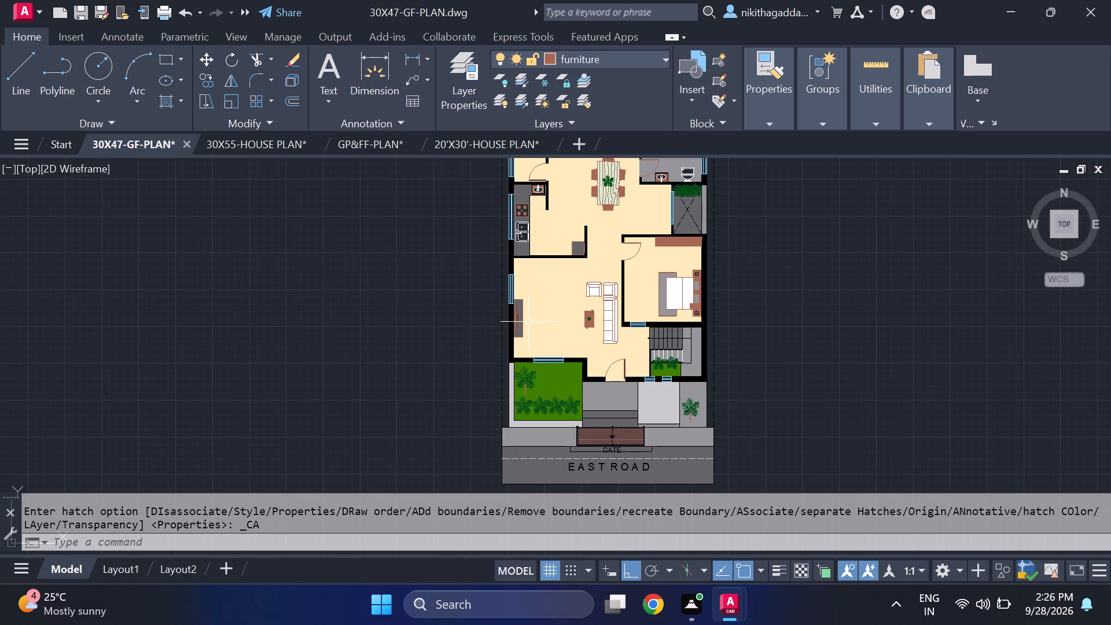
Copy the GATE label below the gate and place a copy on the entrance landing outside the main door.
middle_click_drag(589, 417, 574, 371)
scroll(582, 389, "up", 3)
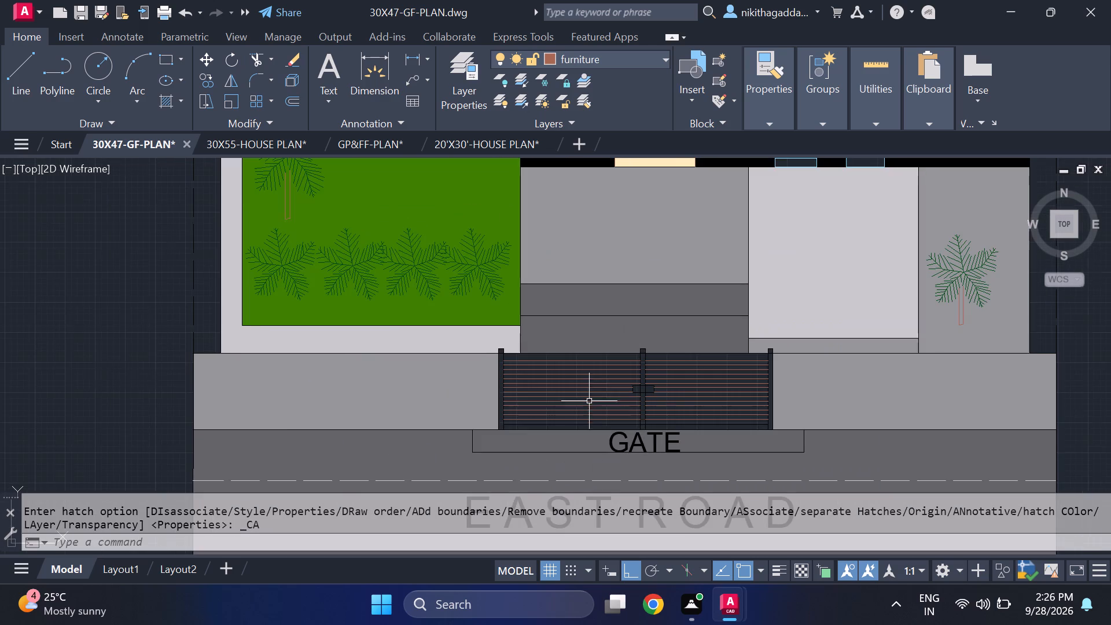
left_click(648, 443)
key("Escape")
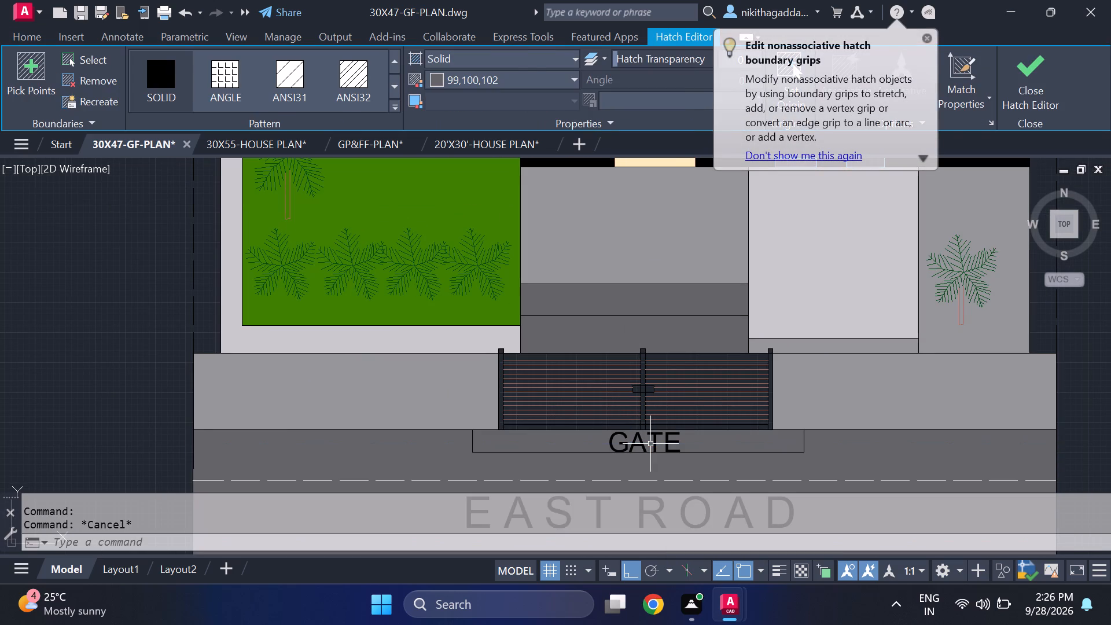
scroll(655, 446, "up", 3)
left_click(615, 454)
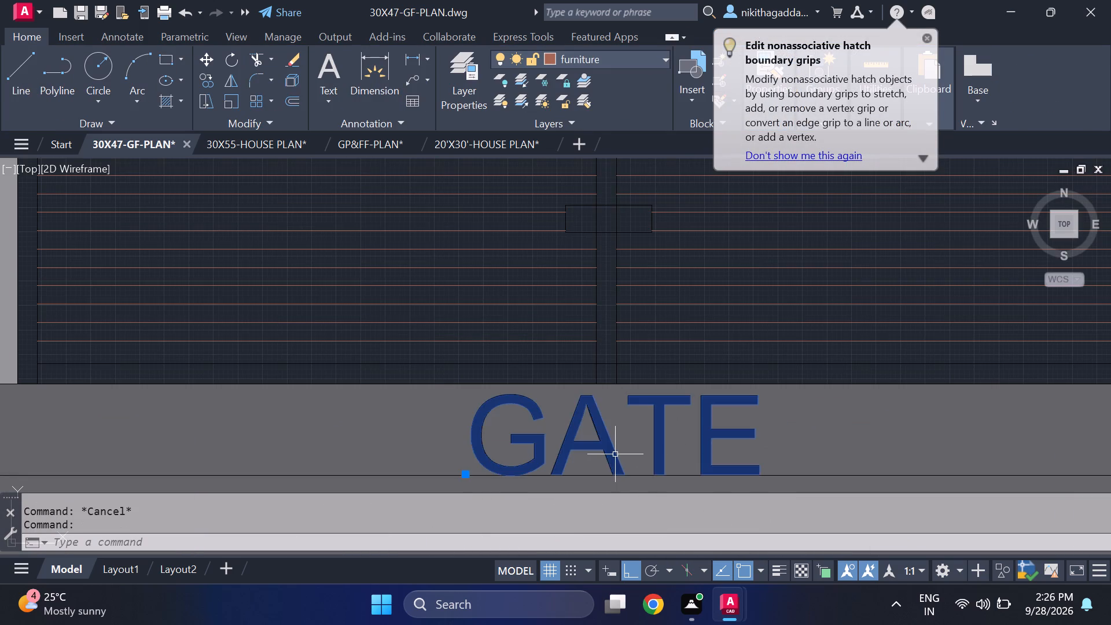
scroll(657, 445, "down", 4)
type("co")
key("Return")
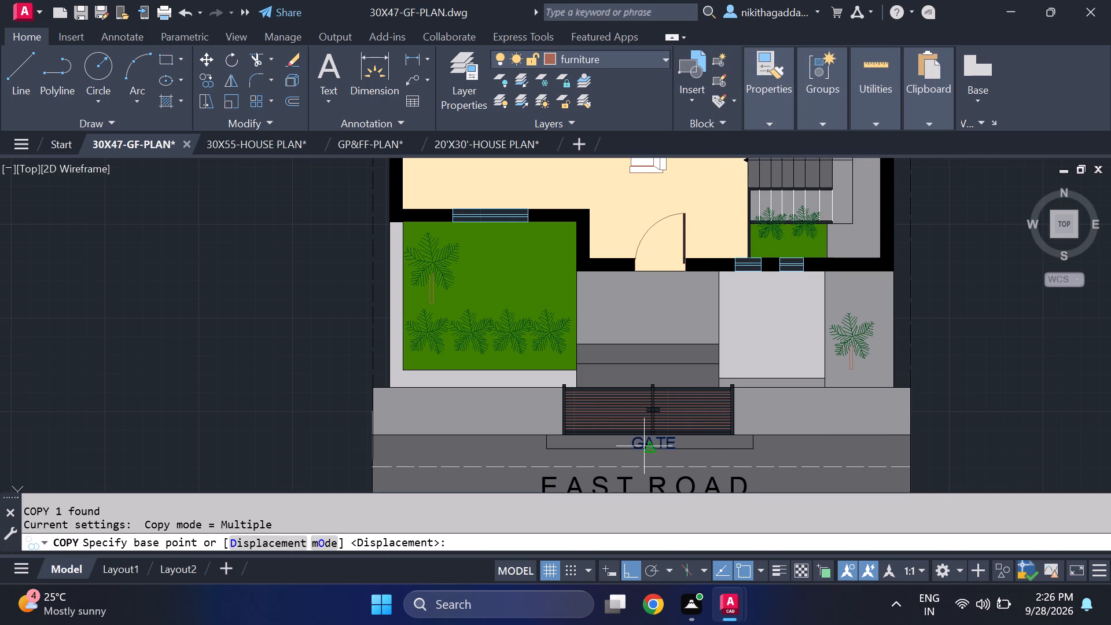
scroll(632, 445, "up", 3)
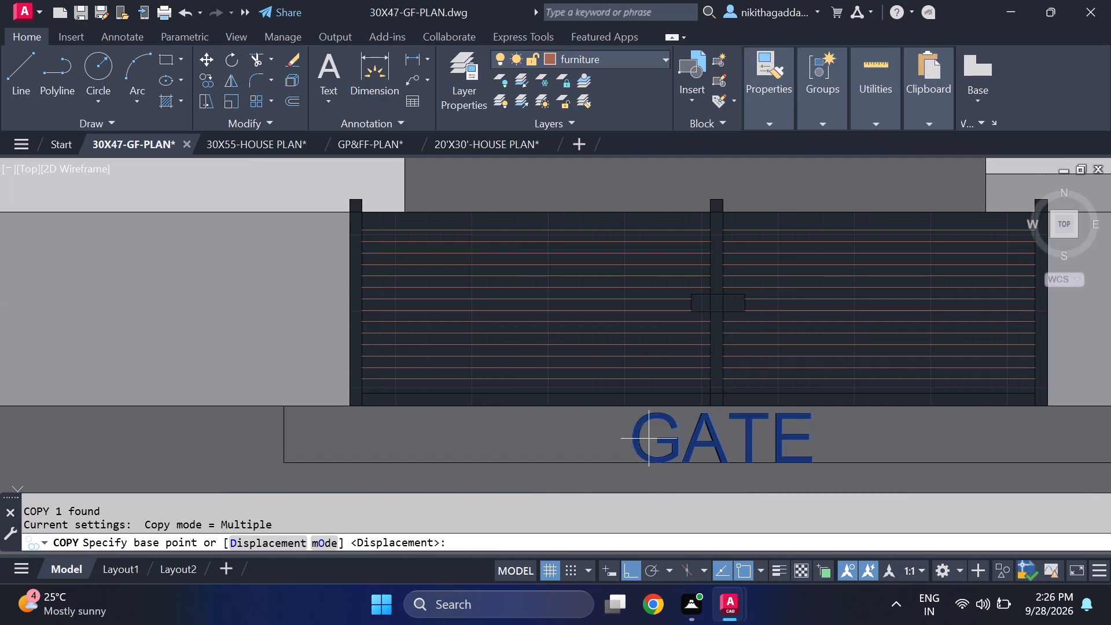
left_click(639, 454)
scroll(580, 326, "down", 1)
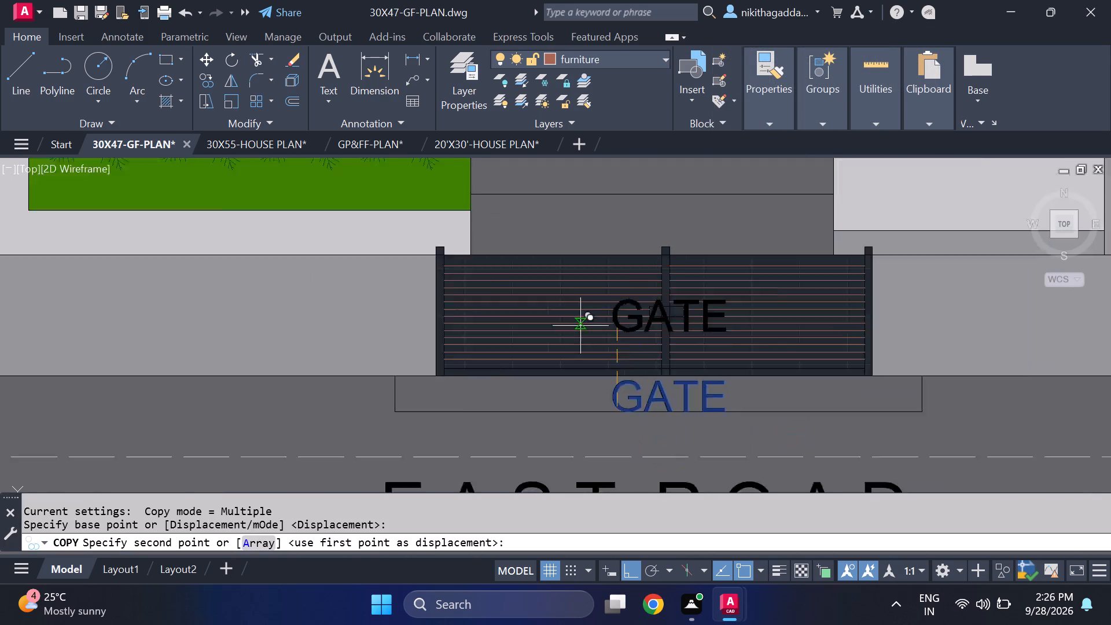
scroll(580, 326, "down", 2)
key("F8")
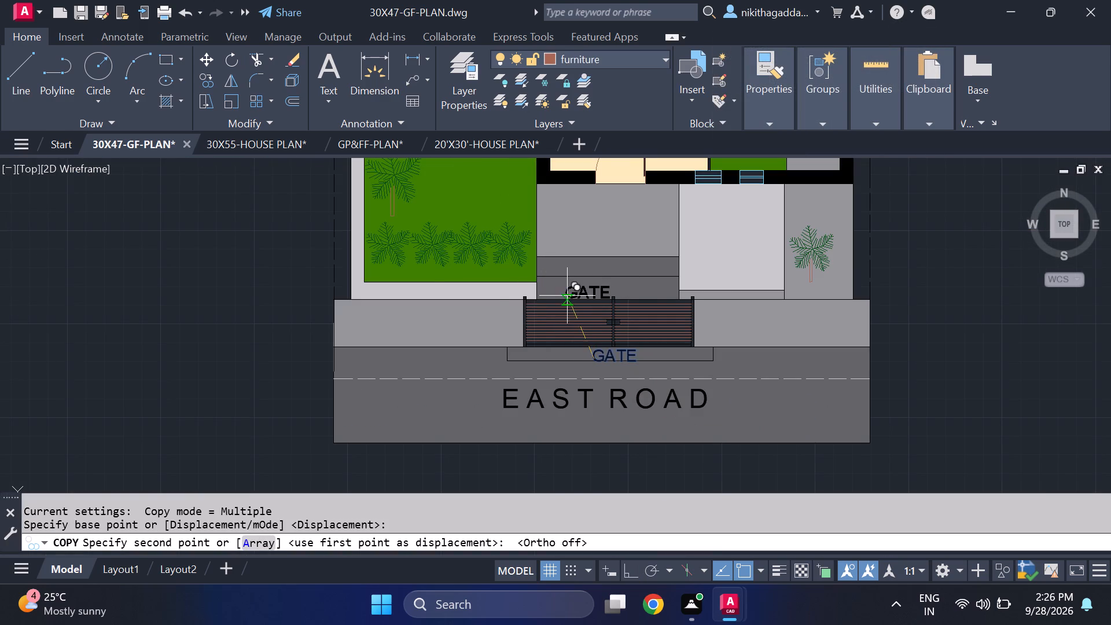
middle_click_drag(429, 258, 355, 380)
scroll(510, 367, "up", 2)
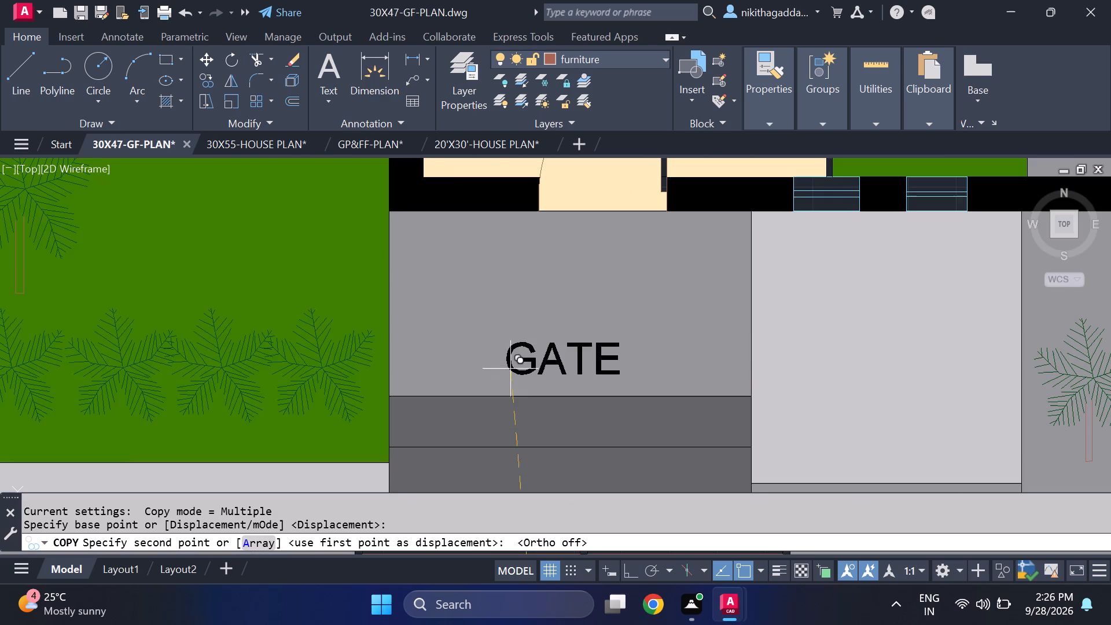
left_click(513, 339)
Place two more copies of the GATE label, one below the other, in the living room's open floor area.
scroll(645, 307, "down", 1)
scroll(553, 297, "down", 1)
middle_click_drag(553, 297, 597, 435)
middle_click_drag(505, 255, 518, 333)
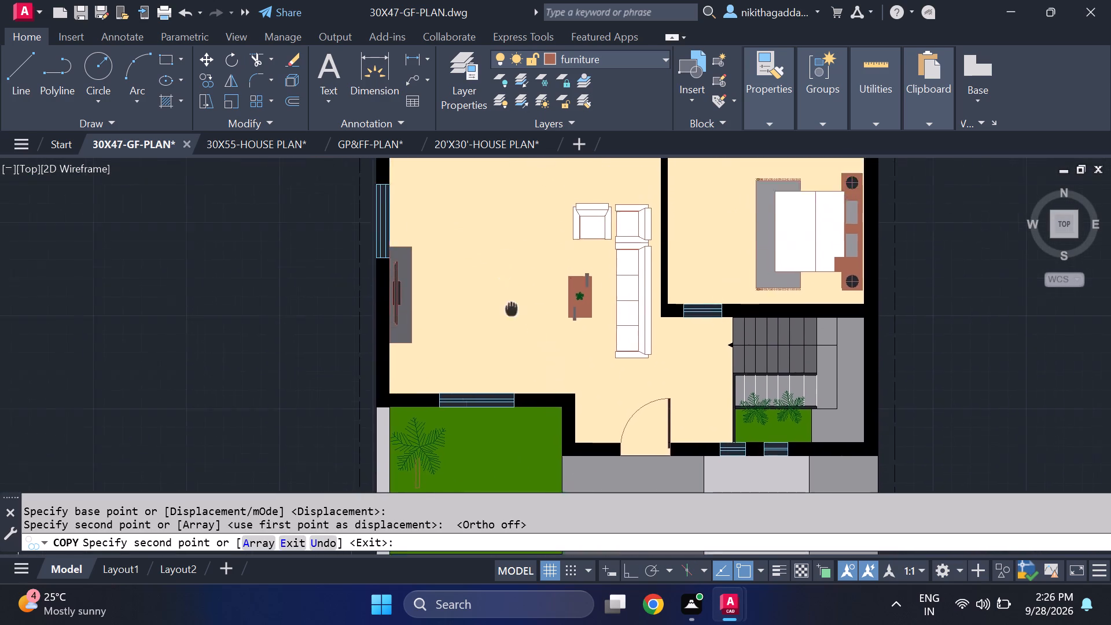
middle_click_drag(518, 333, 543, 429)
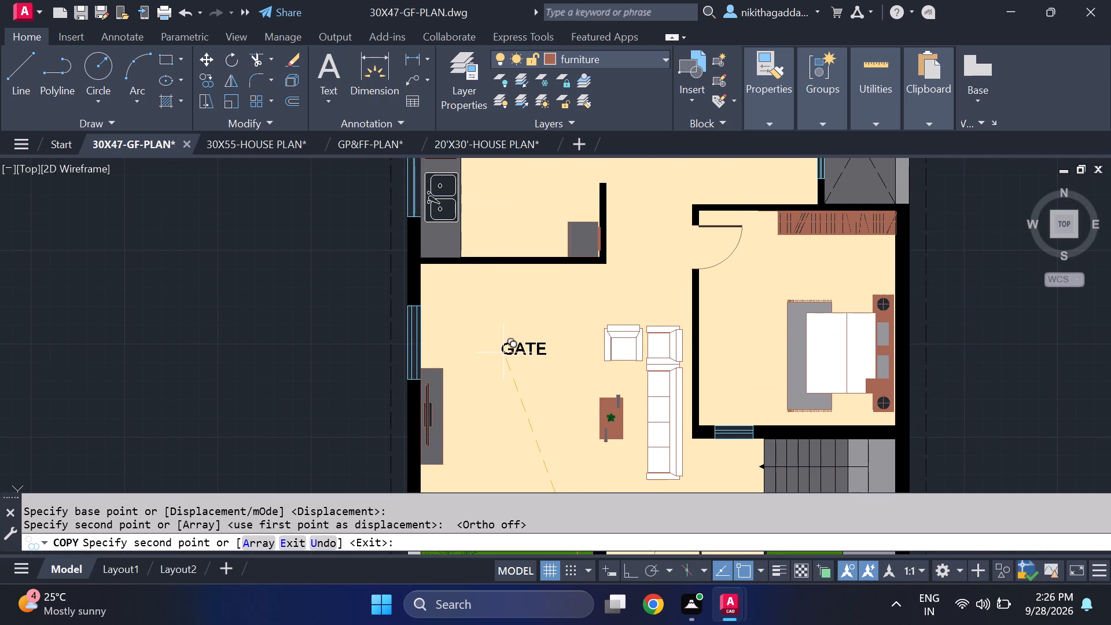
left_click(511, 355)
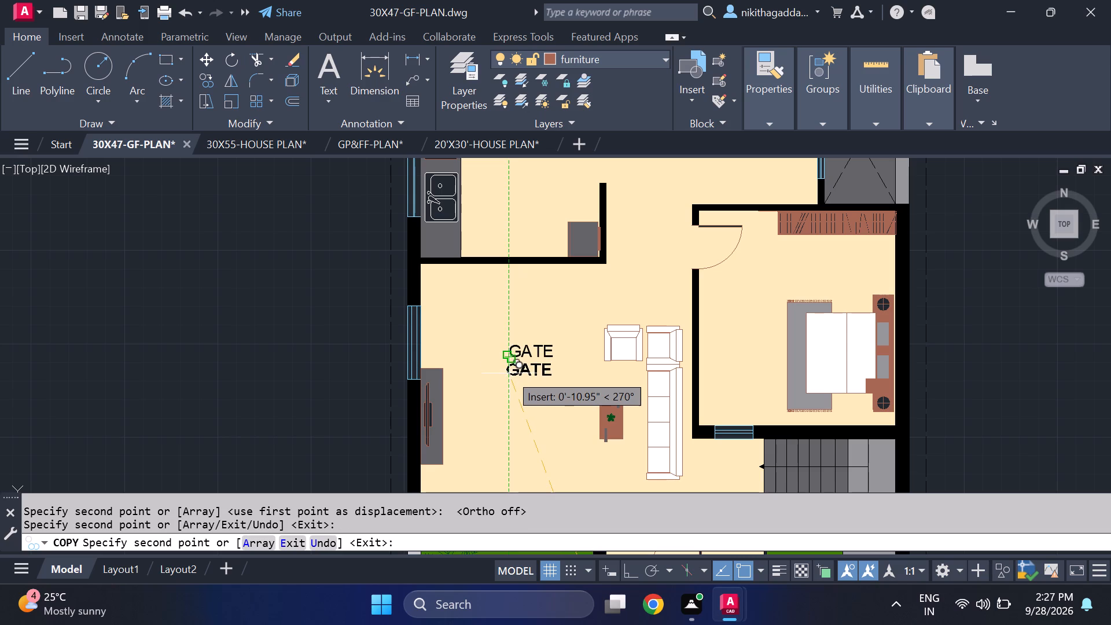
left_click(509, 374)
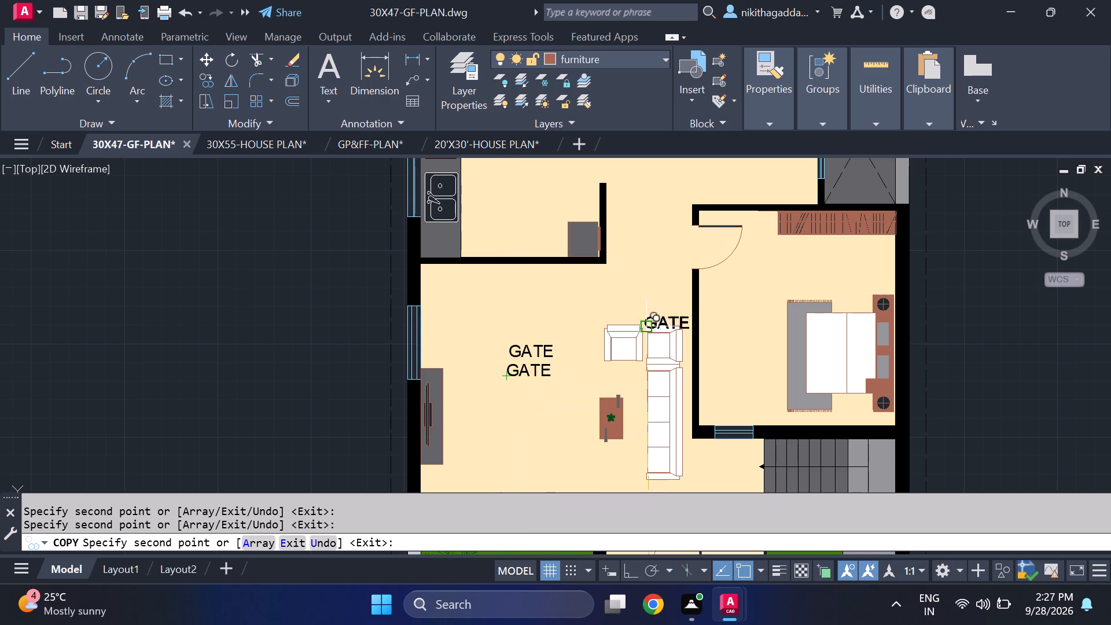
Place two stacked copies of the GATE label in the front bedroom, between the wardrobe and the bed.
middle_click_drag(701, 315, 579, 385)
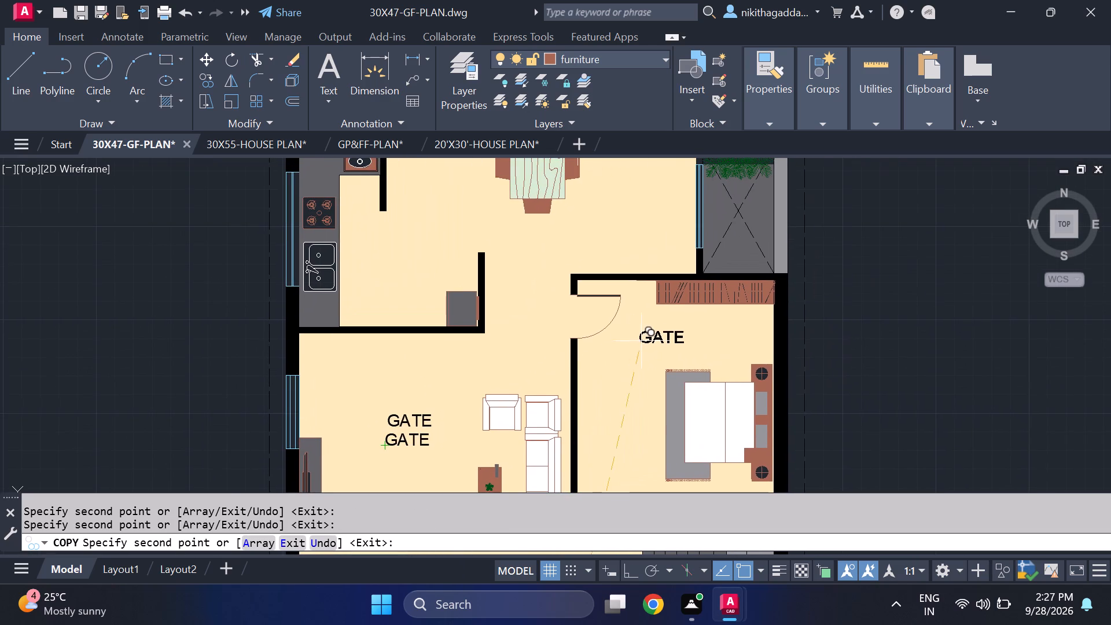
scroll(649, 337, "up", 2)
left_click(669, 307)
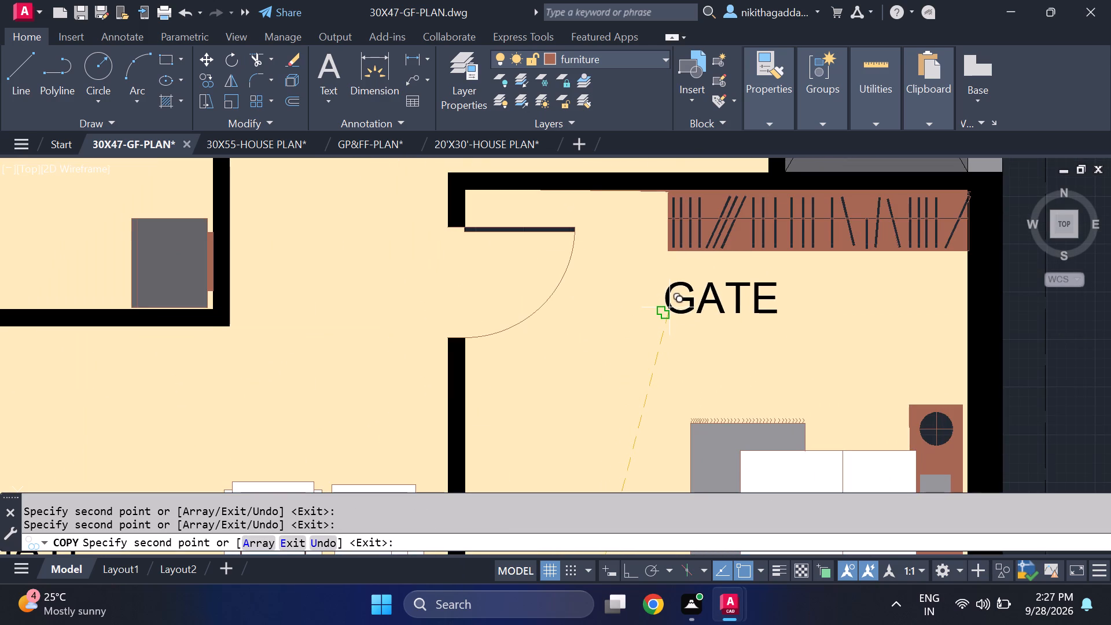
left_click(672, 352)
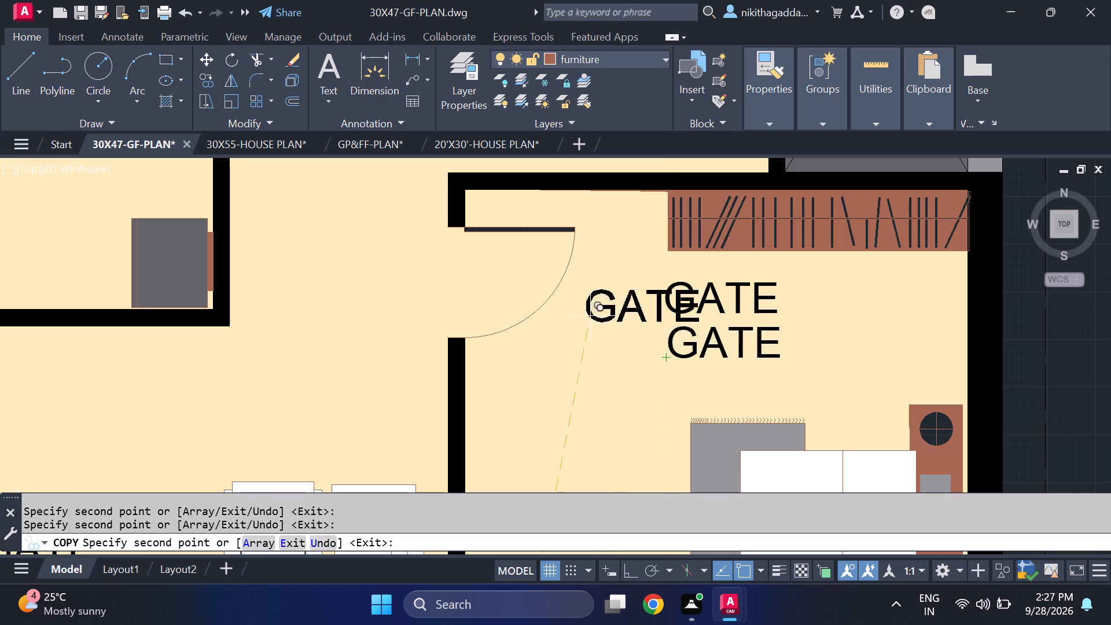
Place two stacked copies of the GATE label on the kitchen floor, beside the sink counter.
scroll(545, 291, "down", 2)
middle_click_drag(521, 285, 572, 389)
middle_click_drag(480, 331, 501, 375)
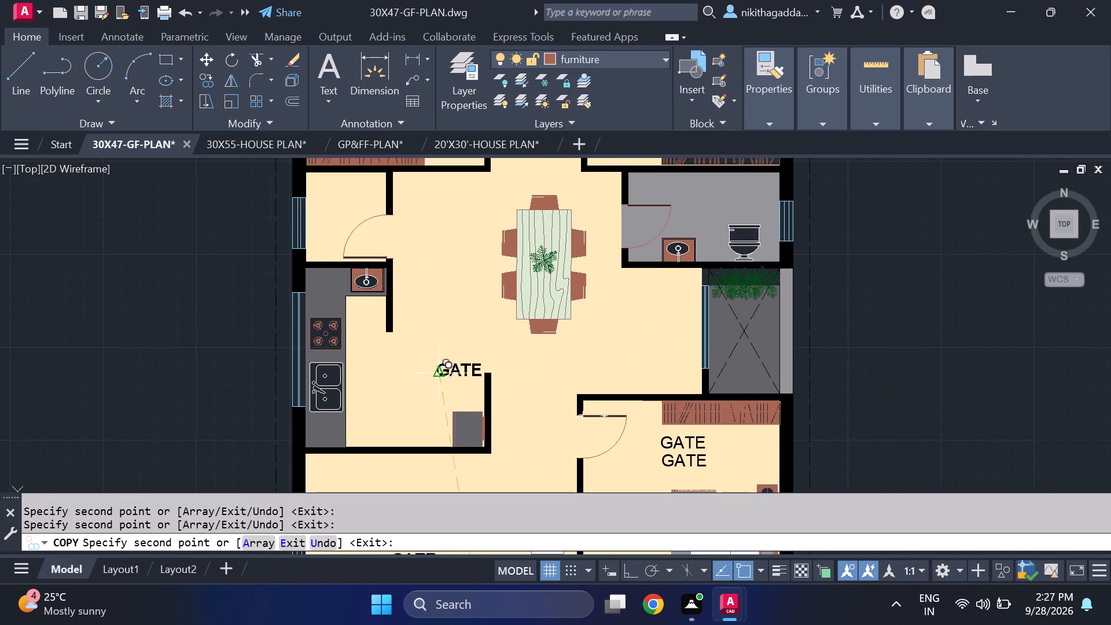
scroll(394, 371, "up", 1)
left_click(381, 365)
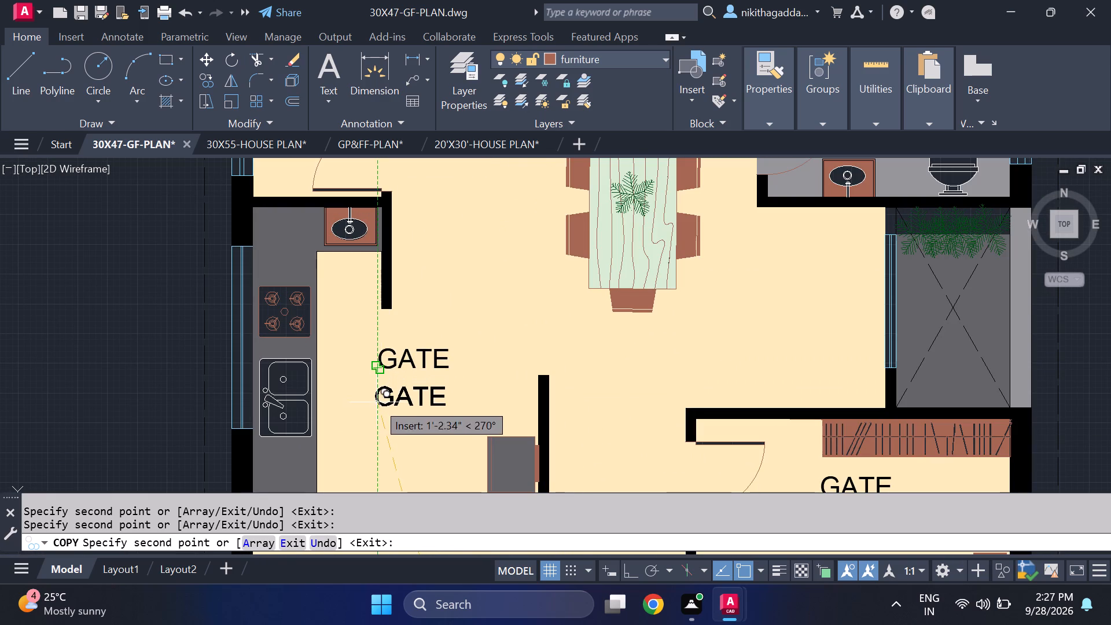
left_click(377, 402)
Place two stacked copies of the GATE label between the dining table and the planted shaft, ending the Copy command.
scroll(635, 355, "down", 2)
middle_click_drag(690, 371, 658, 431)
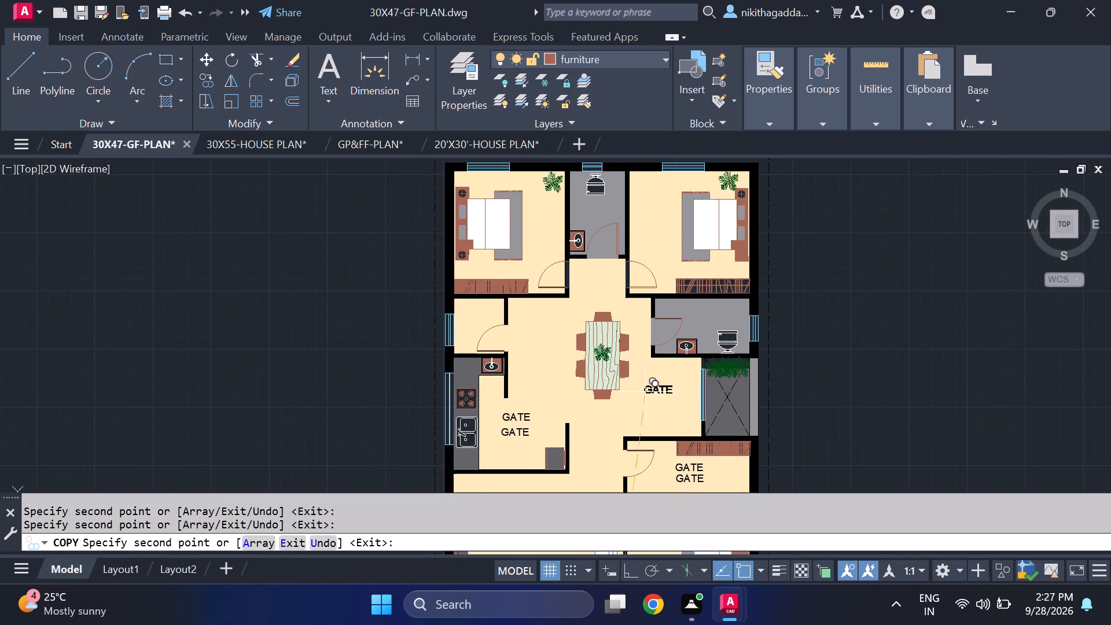
scroll(637, 380, "up", 2)
scroll(647, 421, "down", 1)
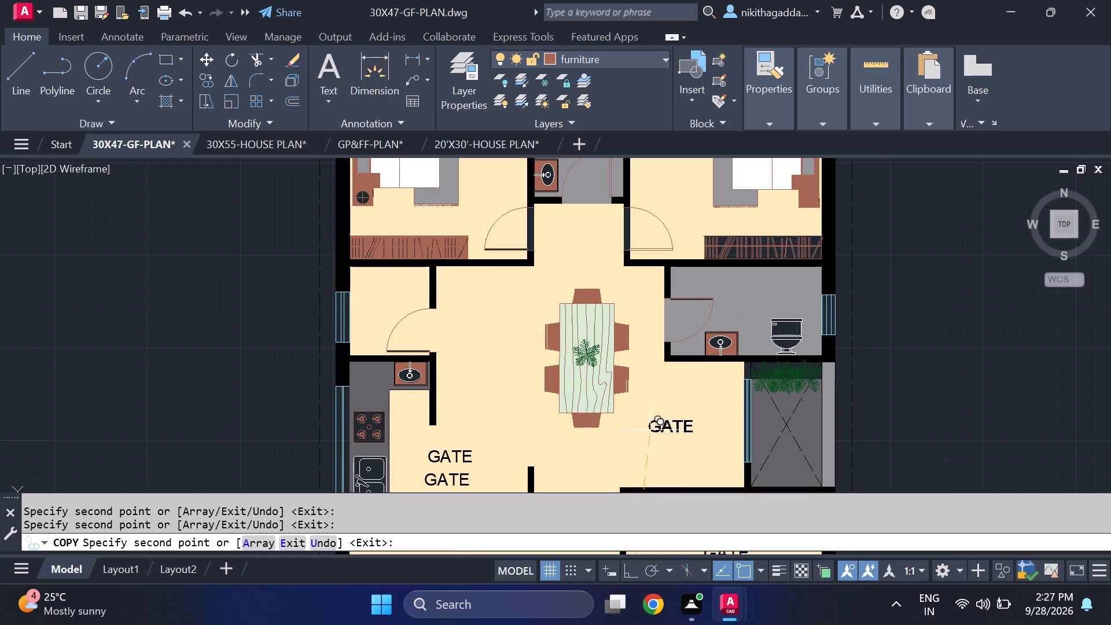
middle_click_drag(645, 428, 578, 347)
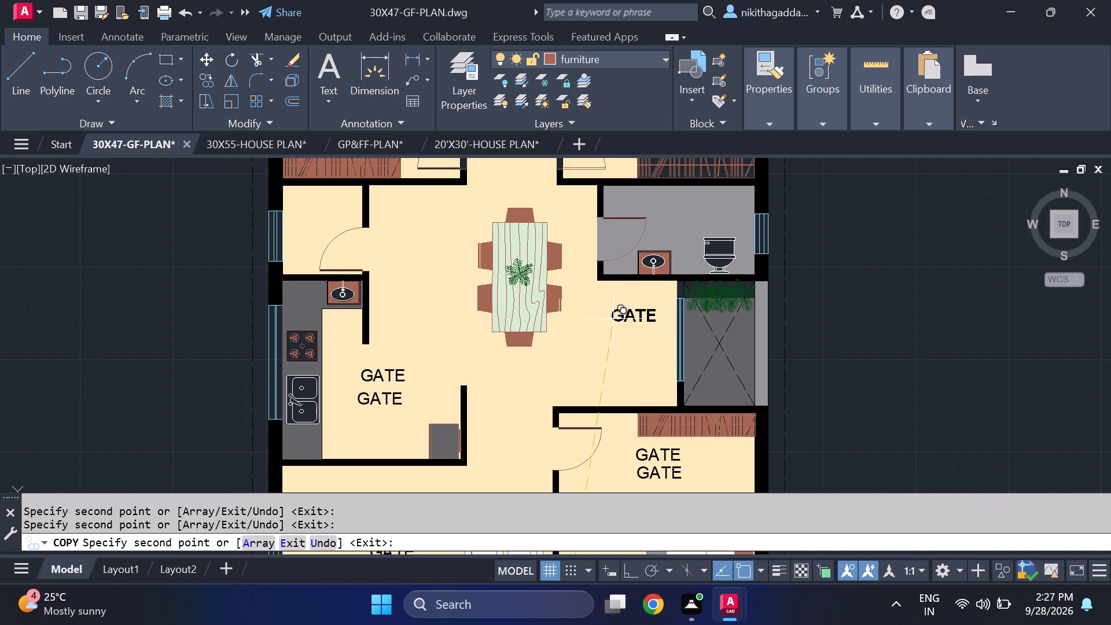
left_click(590, 326)
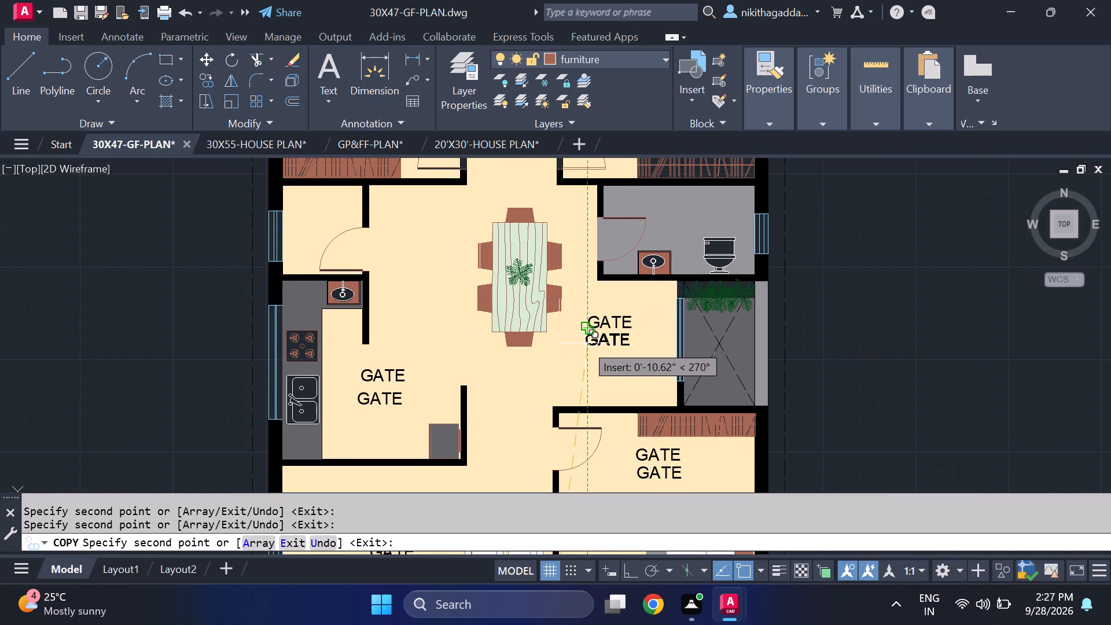
left_click(585, 343)
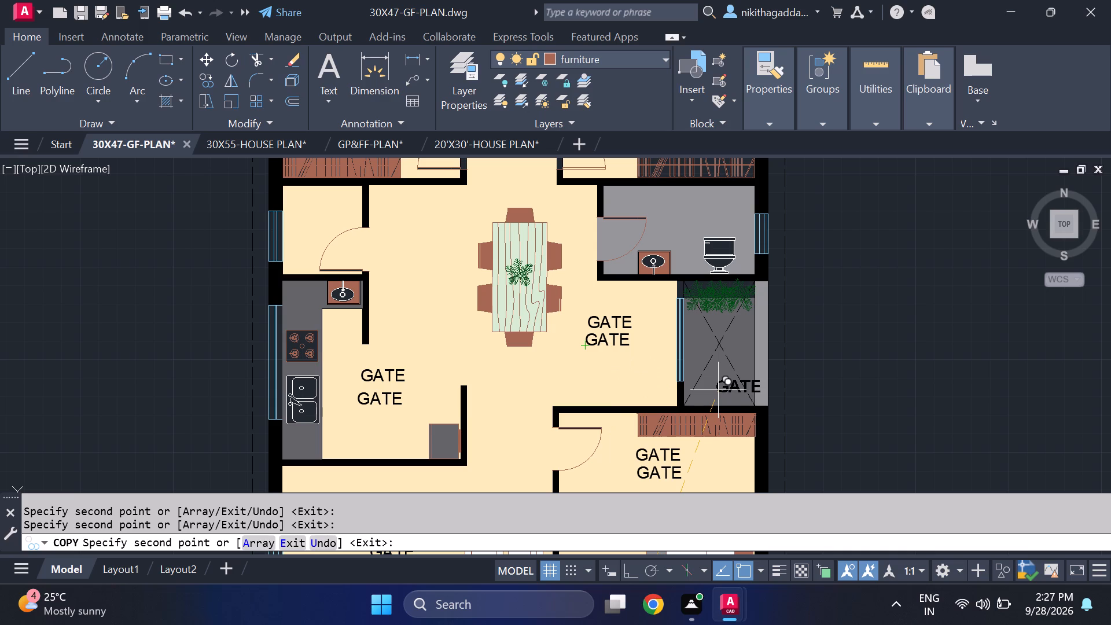
key("Escape")
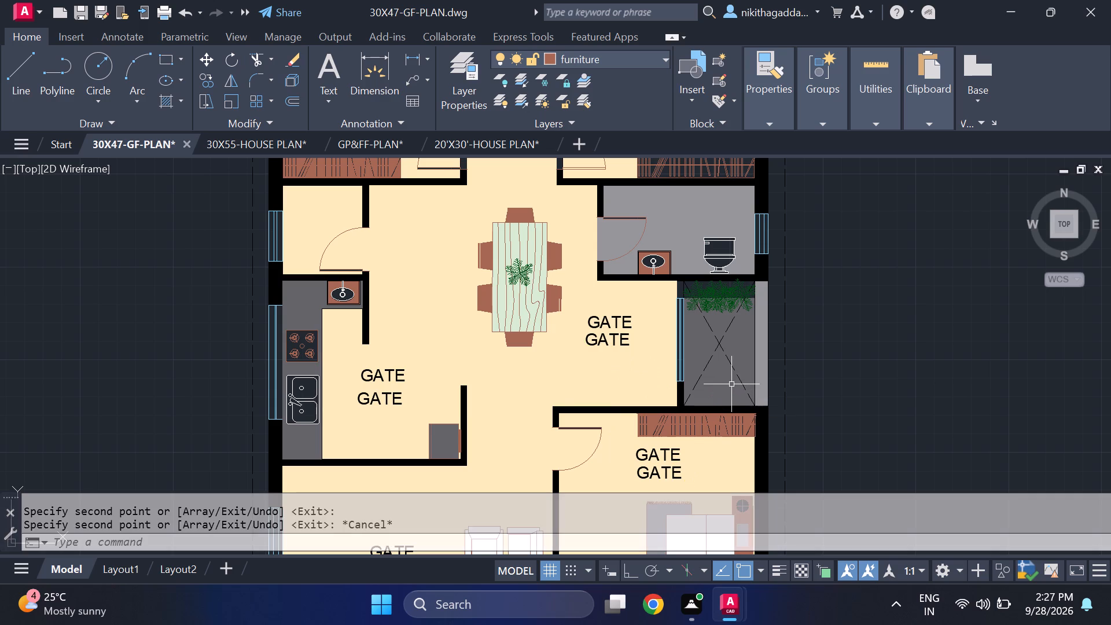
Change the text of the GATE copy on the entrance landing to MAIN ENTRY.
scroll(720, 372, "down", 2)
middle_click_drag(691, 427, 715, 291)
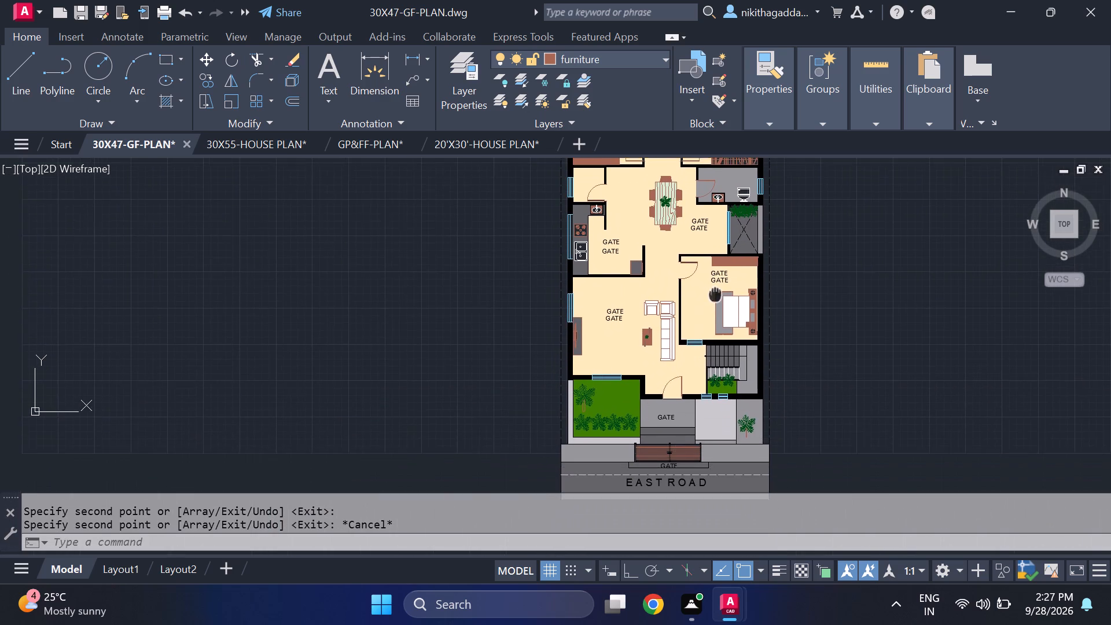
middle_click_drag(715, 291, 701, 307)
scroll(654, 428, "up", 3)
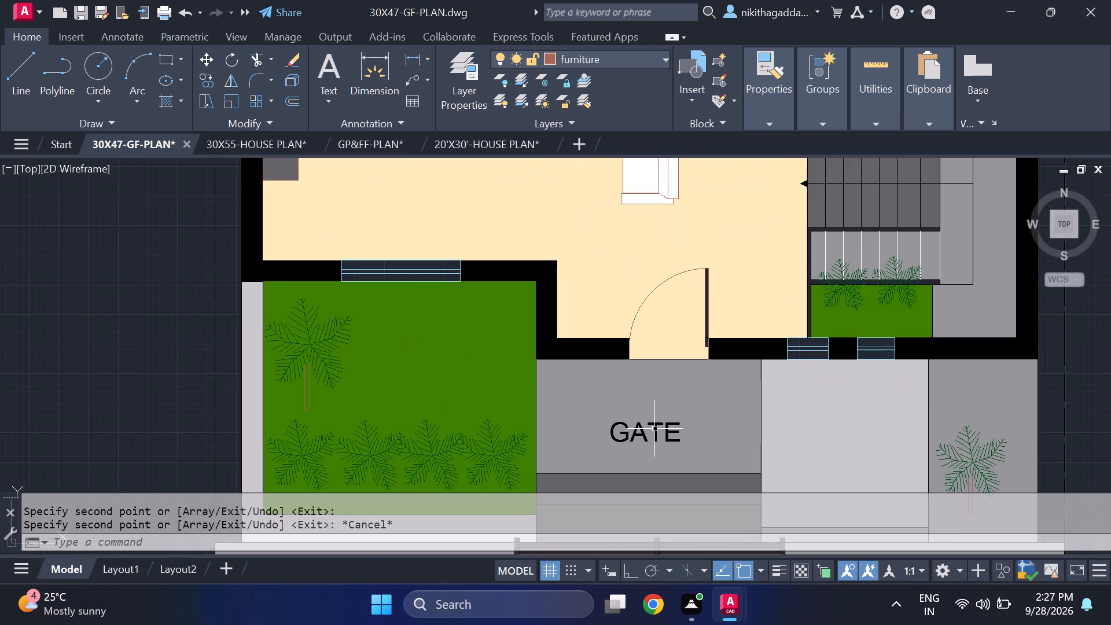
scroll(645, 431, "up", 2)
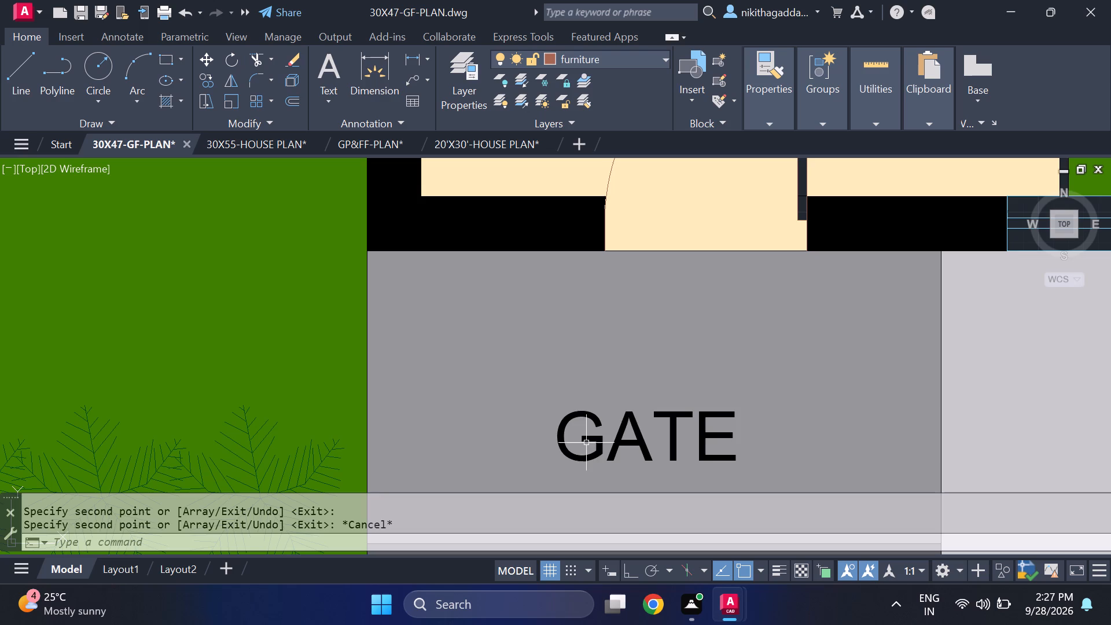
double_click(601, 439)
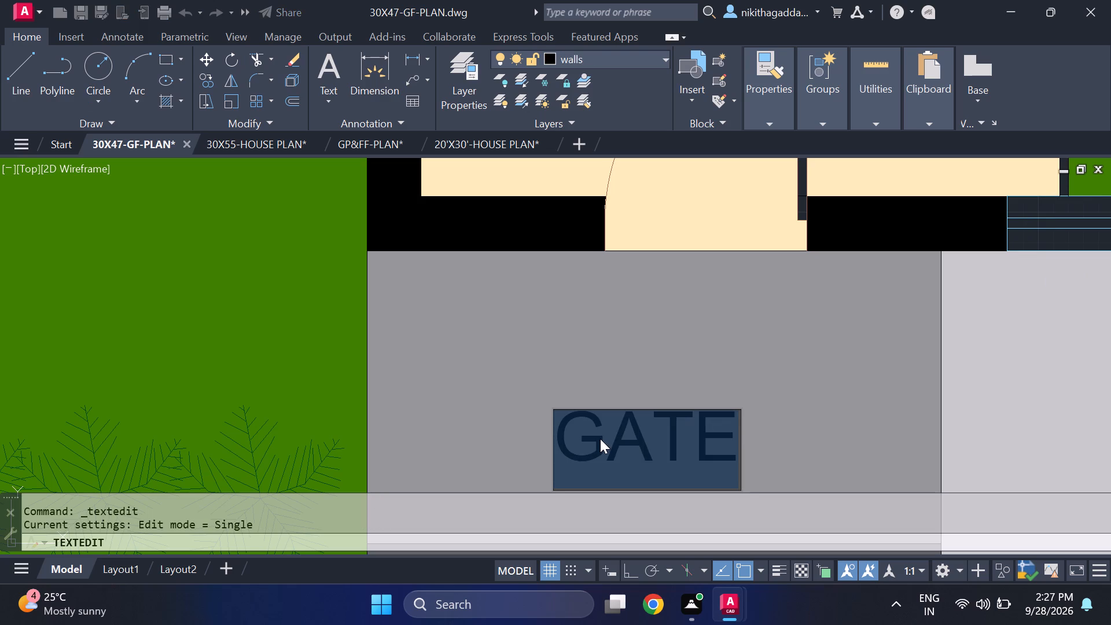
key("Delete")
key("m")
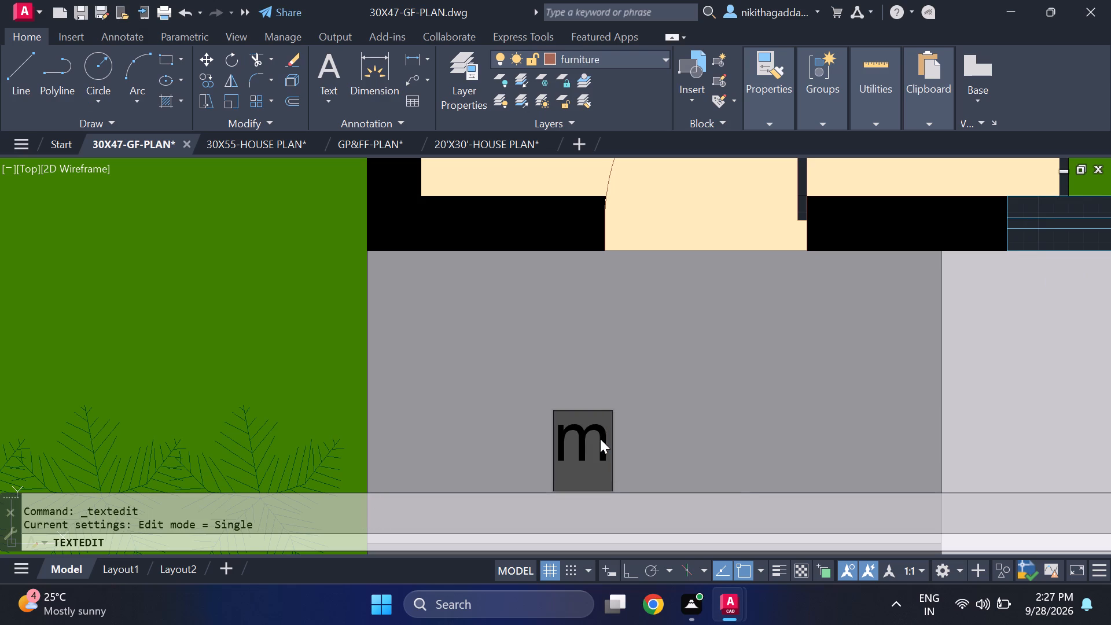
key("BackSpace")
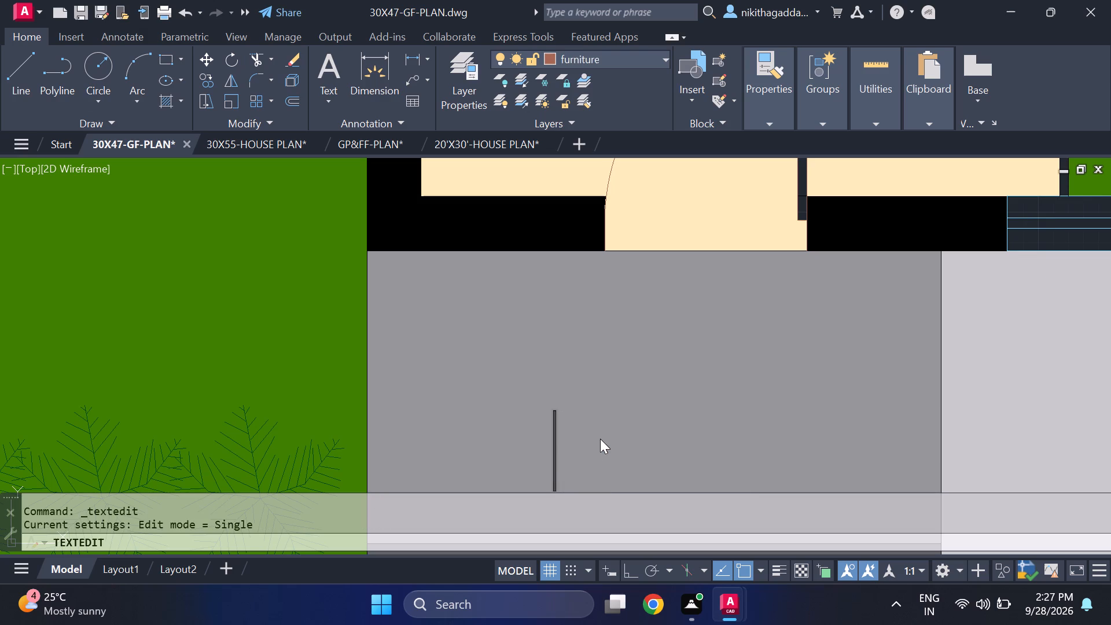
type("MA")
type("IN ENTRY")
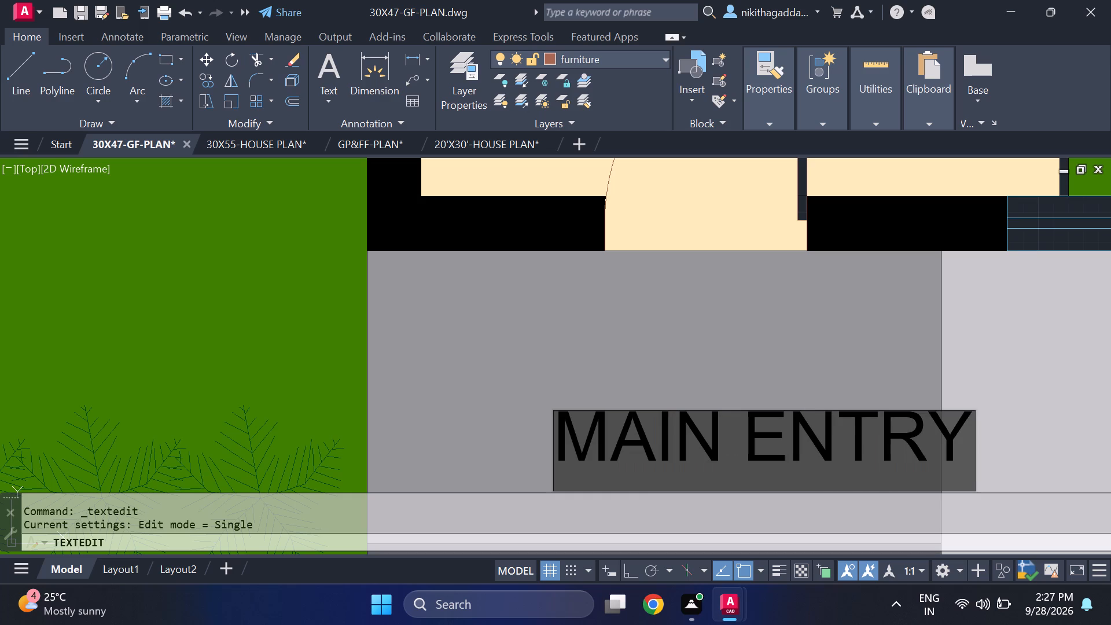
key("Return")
Delete the MAIN ENTRY label from the entrance landing.
scroll(609, 444, "down", 3)
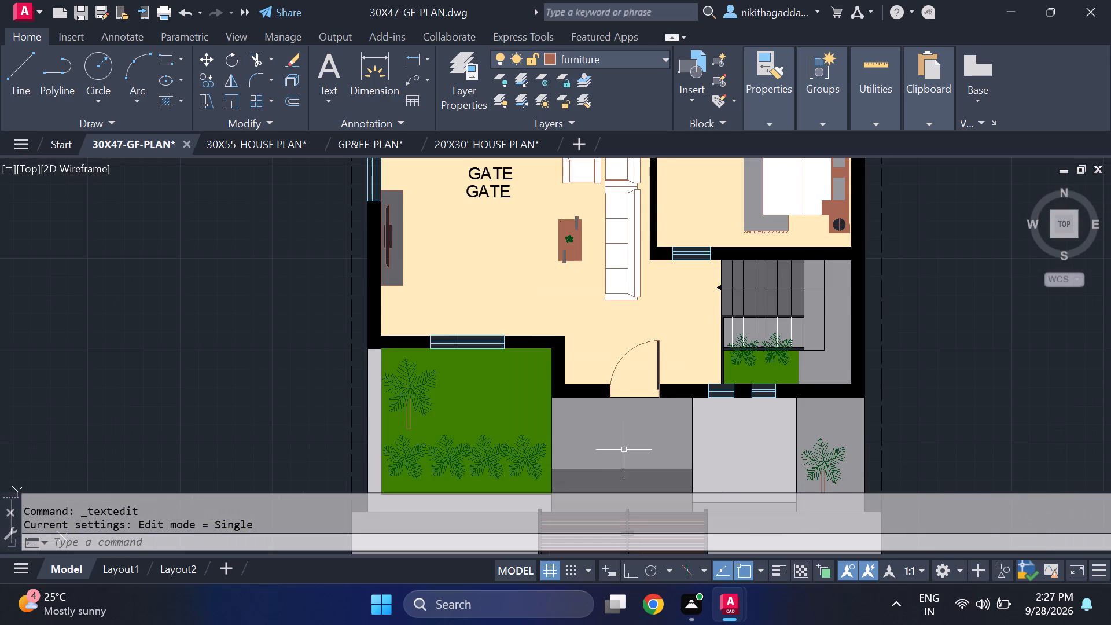
scroll(649, 456, "up", 1)
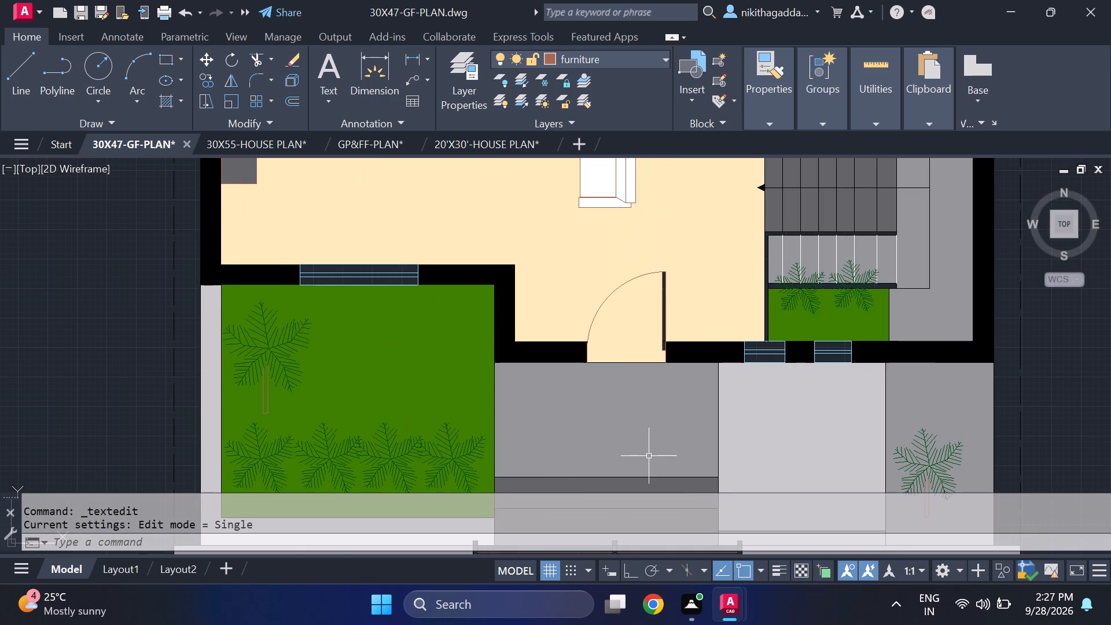
scroll(650, 450, "down", 3)
scroll(641, 459, "up", 3)
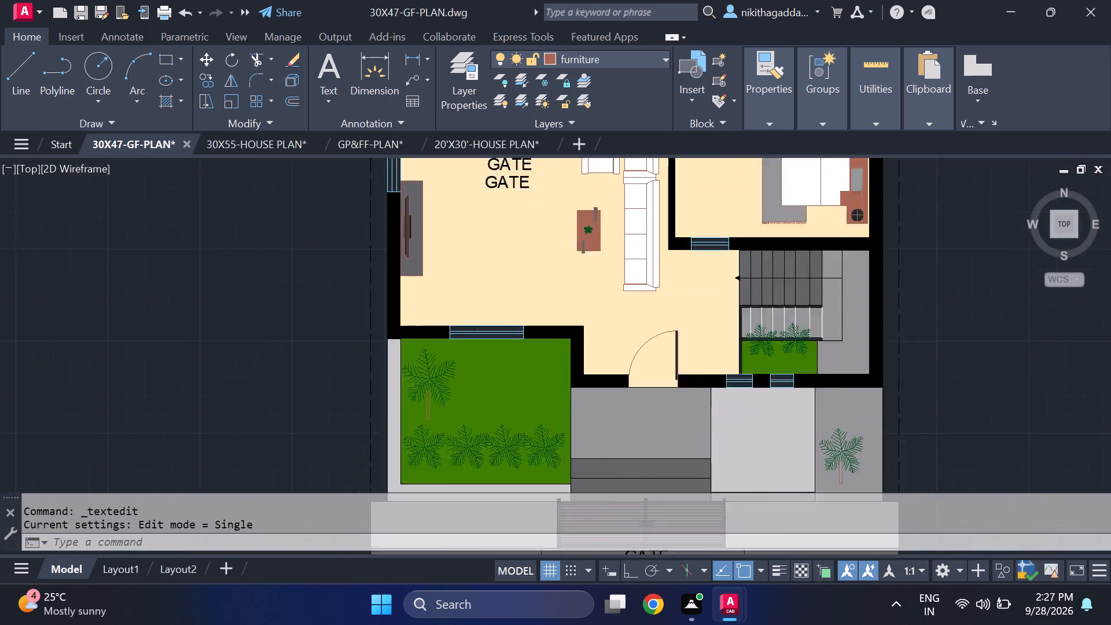
left_click(649, 421)
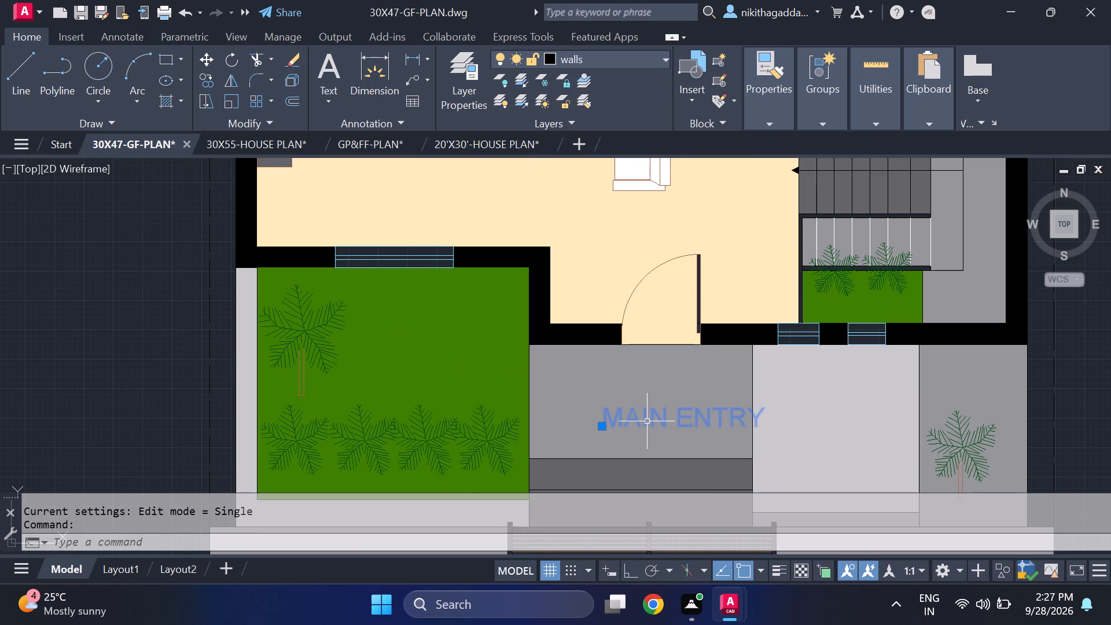
key("Delete")
scroll(577, 372, "down", 3)
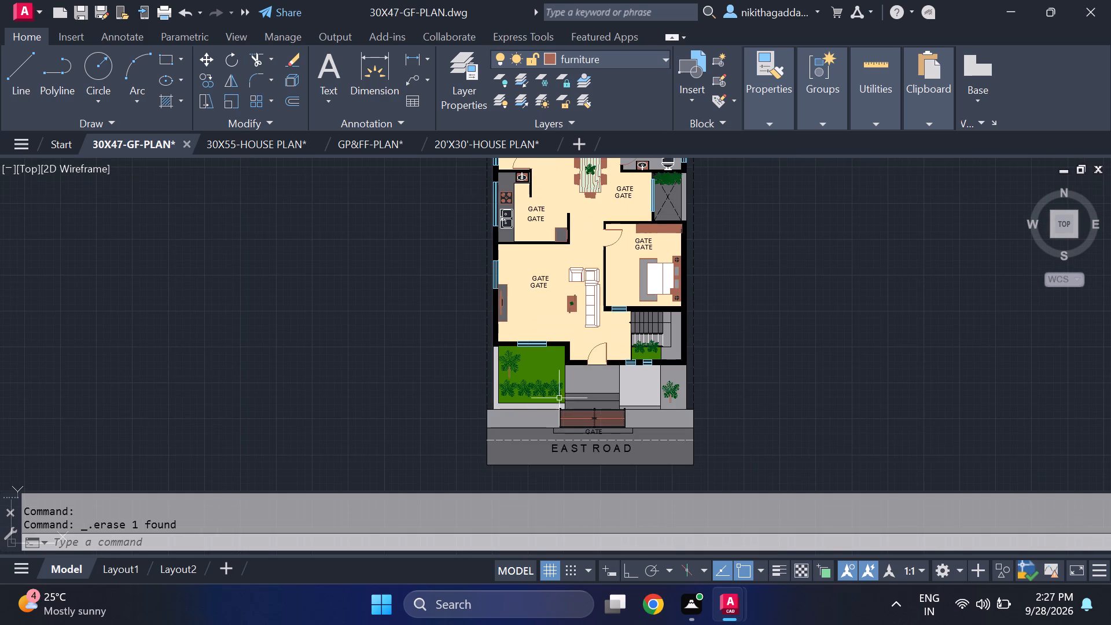
Copy the GATE label from below the entrance gate to the empty space outside the plan, beside the front lawn.
scroll(577, 380, "up", 3)
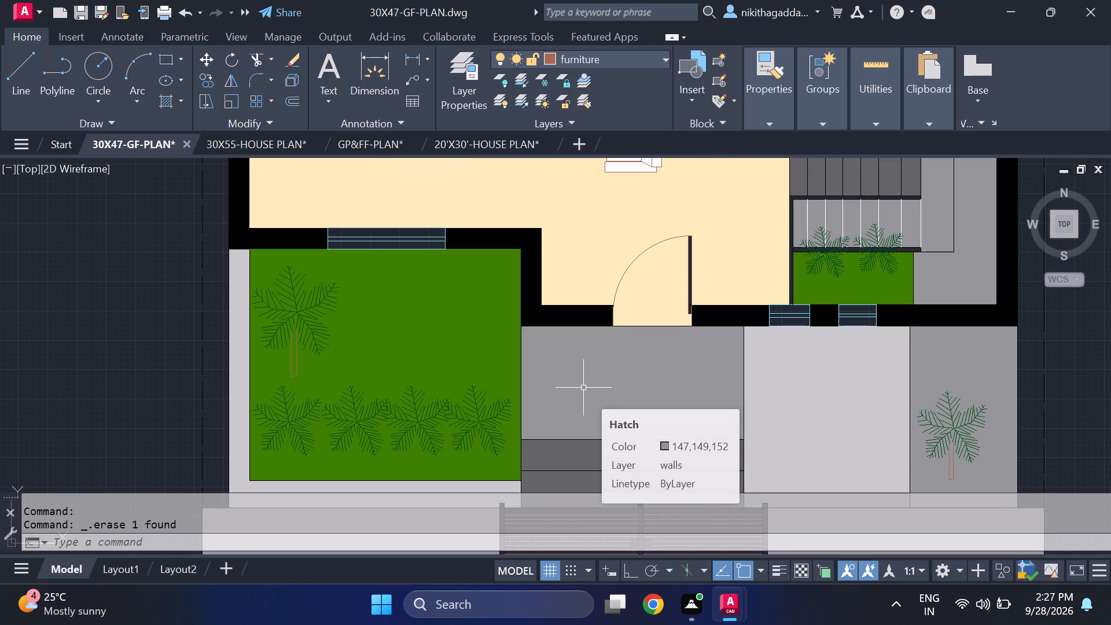
scroll(603, 391, "down", 2)
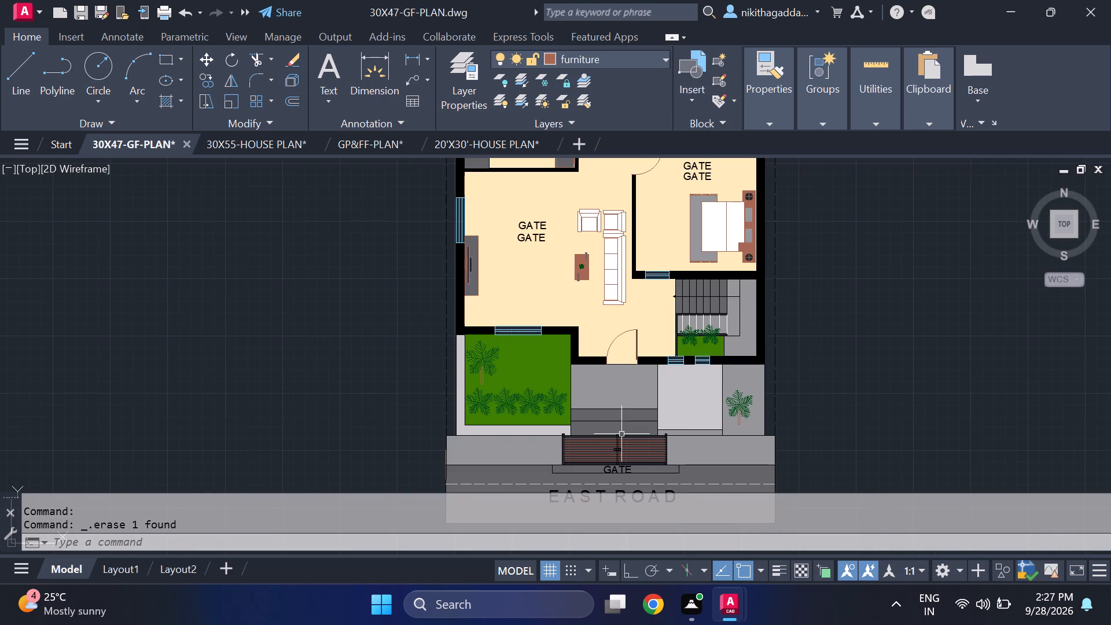
left_click(616, 472)
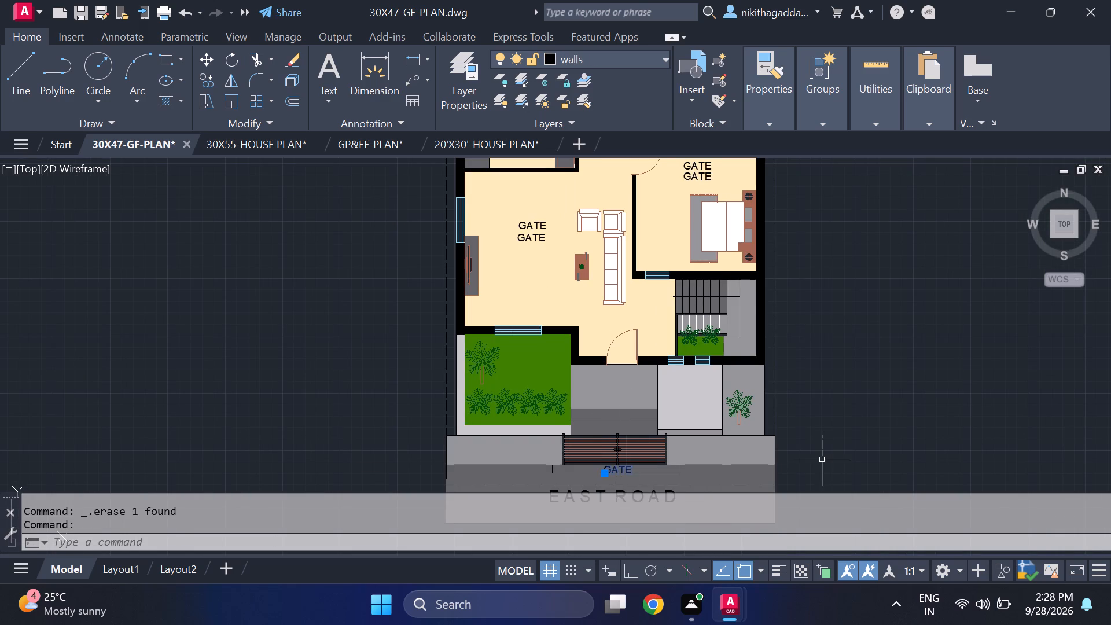
type("CO")
key("Return")
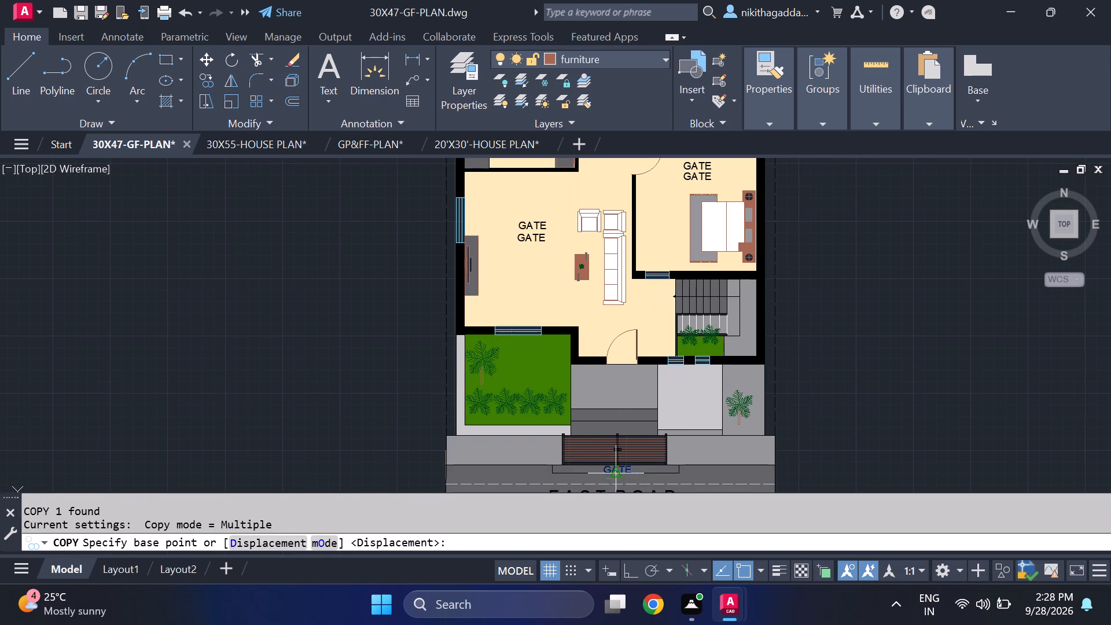
scroll(606, 466, "up", 2)
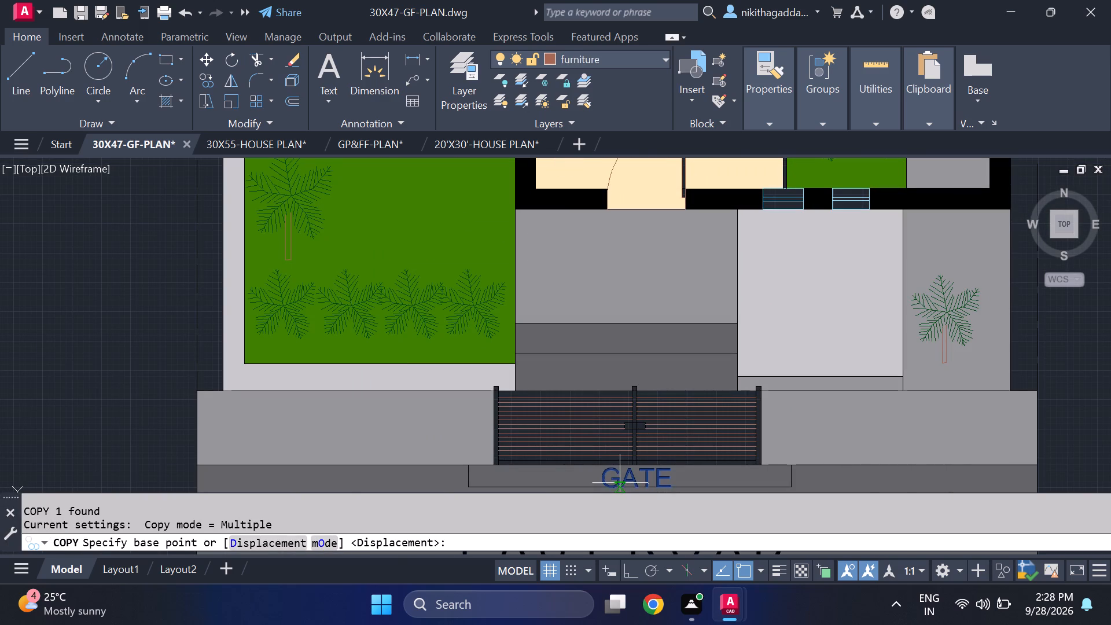
left_click(617, 479)
left_click(31, 292)
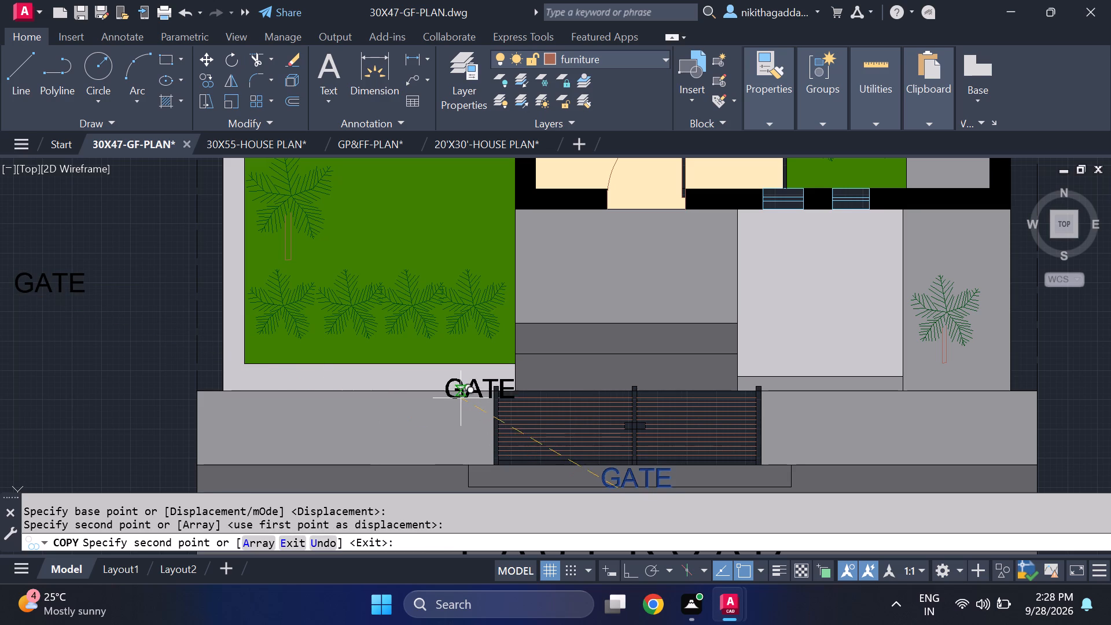
key("Escape")
Change the text of the GATE copy beside the front lawn to MAIN ENTRY.
middle_click_drag(79, 294, 294, 323)
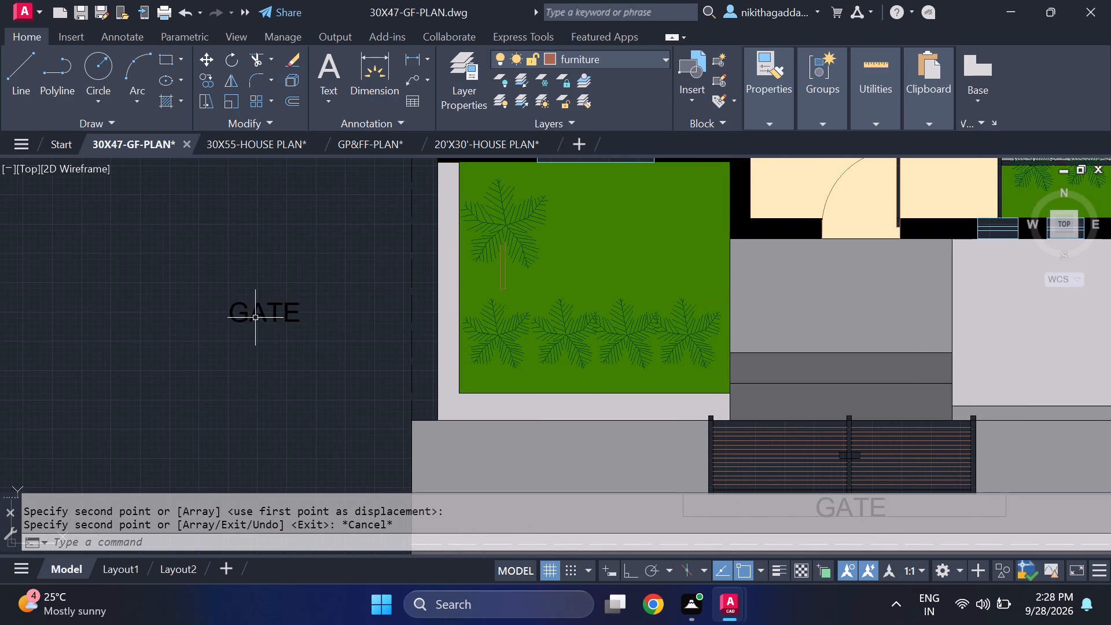
double_click(255, 318)
key("Delete")
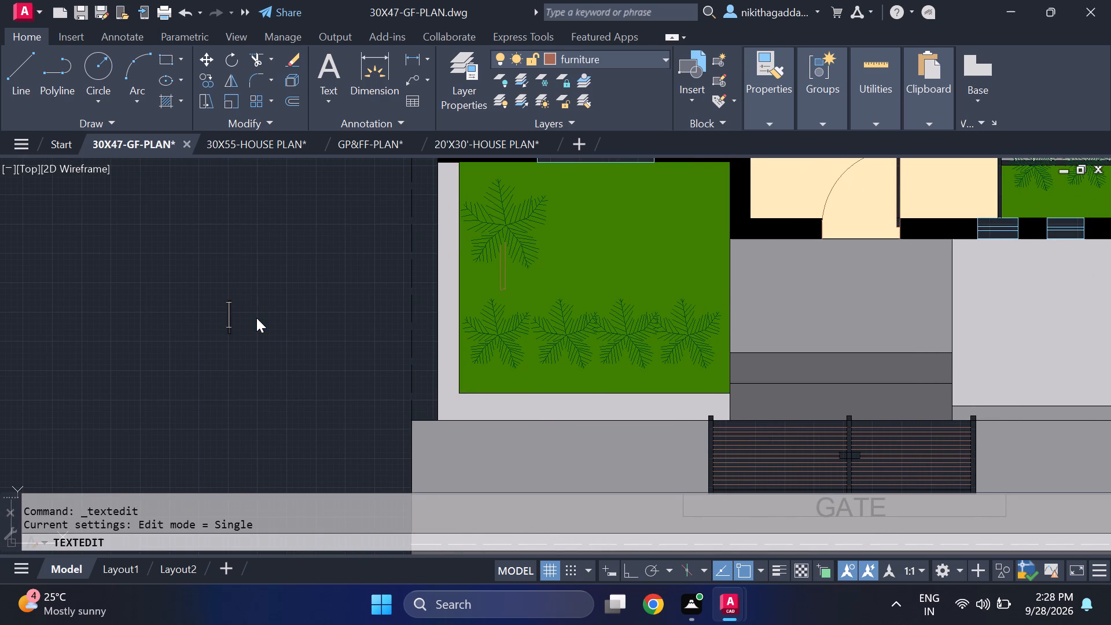
type("MAIN ENTRY")
key("shift+Return")
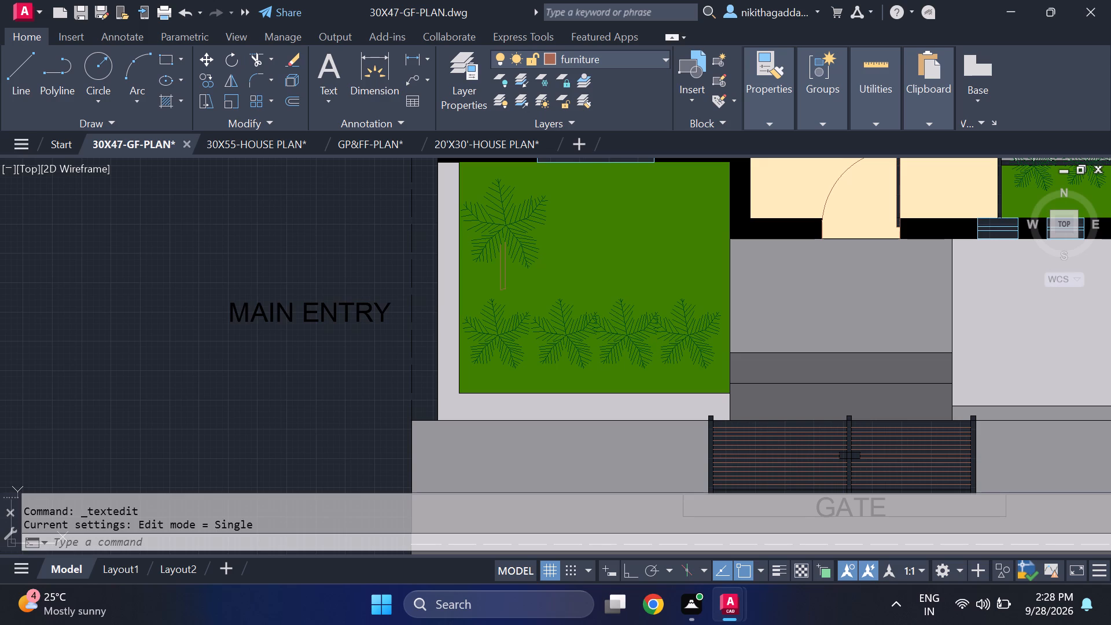
Scale the MAIN ENTRY label down slightly about its lower-left corner.
scroll(330, 274, "down", 2)
scroll(287, 273, "up", 2)
scroll(292, 272, "down", 1)
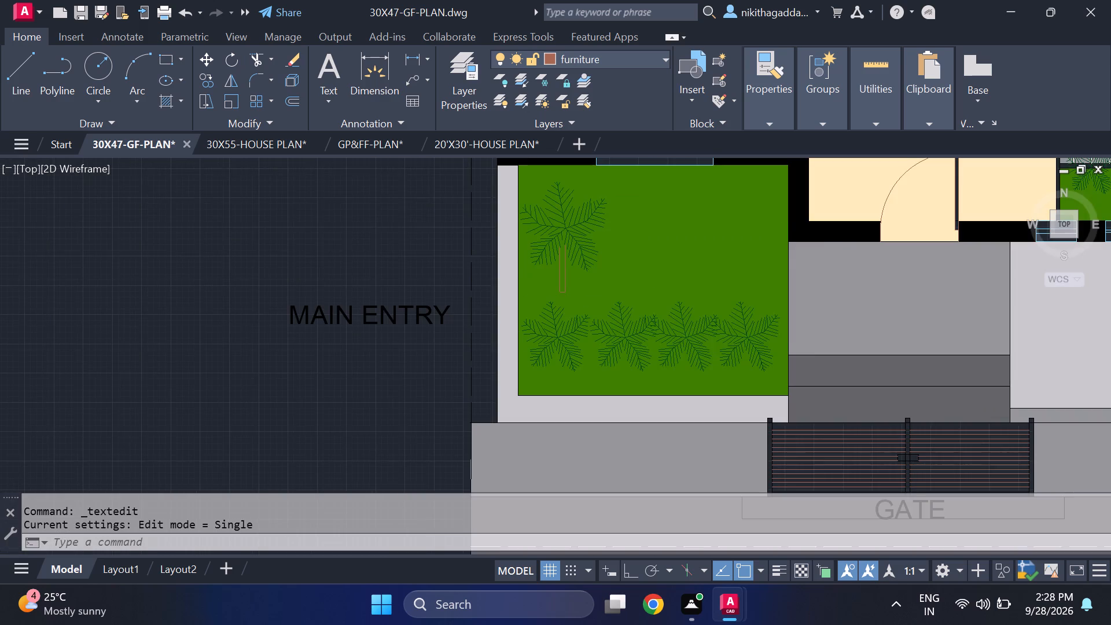
left_click(348, 270)
left_click(256, 327)
type("SCALE")
key("Return")
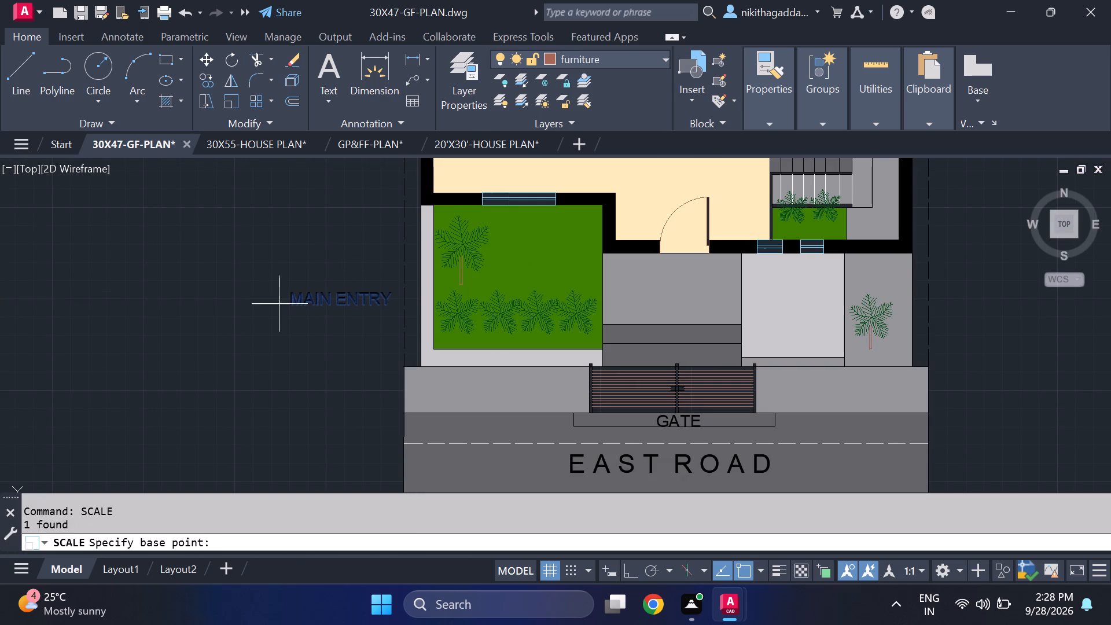
left_click(286, 300)
scroll(304, 281, "up", 3)
left_click(373, 277)
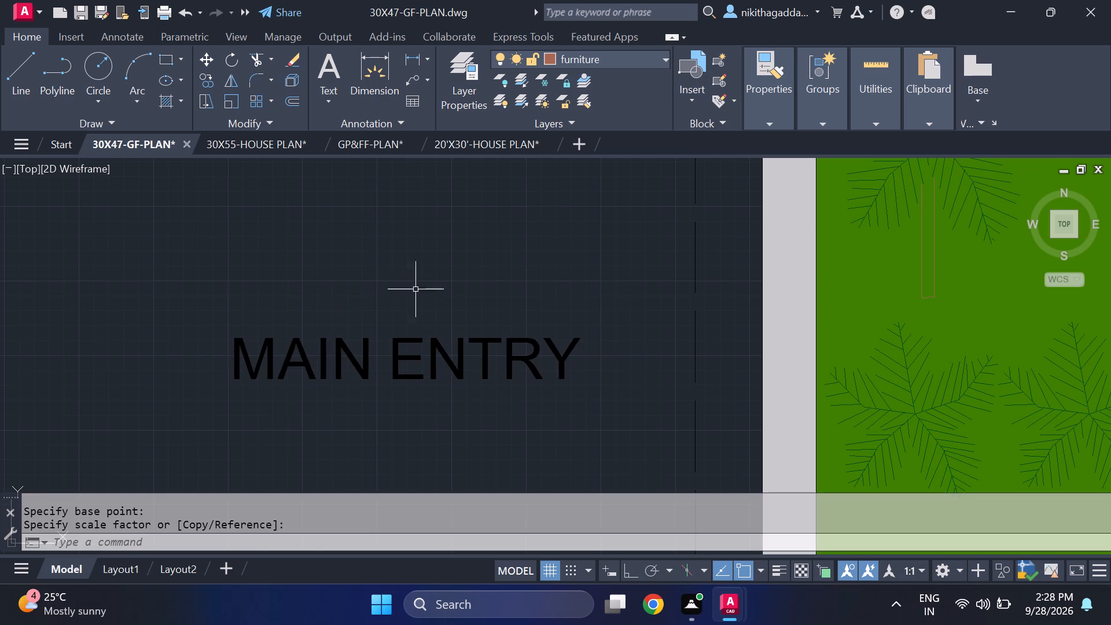
Move the MAIN ENTRY label onto the grey entrance landing, just above the steps.
left_click_drag(443, 288, 413, 309)
left_click(260, 383)
key("m")
key("Return")
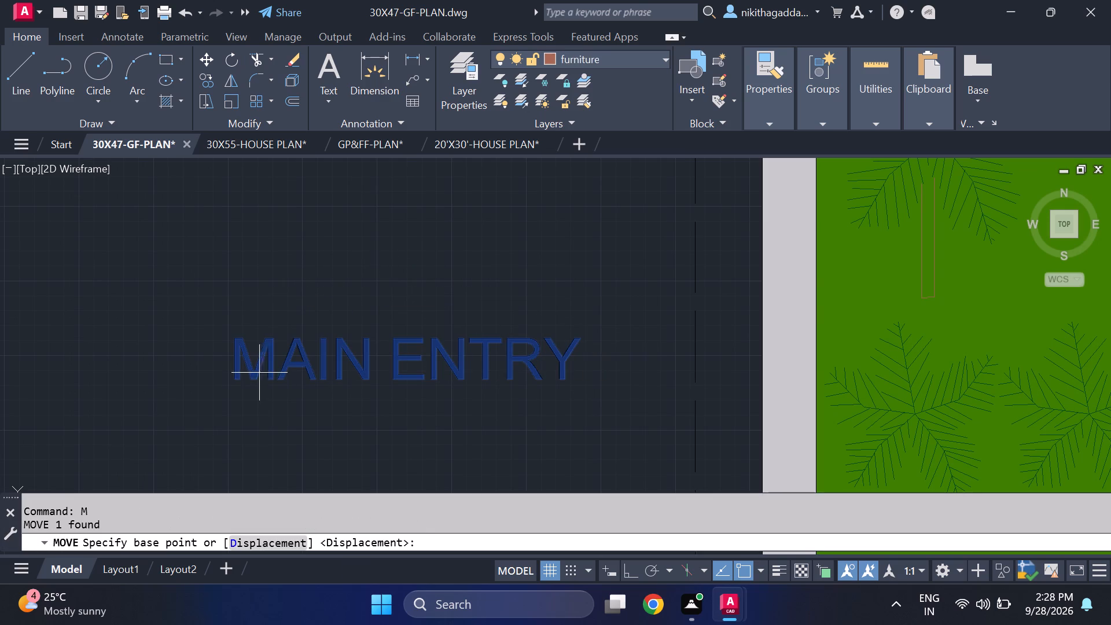
left_click(231, 383)
scroll(639, 419, "down", 3)
middle_click_drag(643, 427, 197, 263)
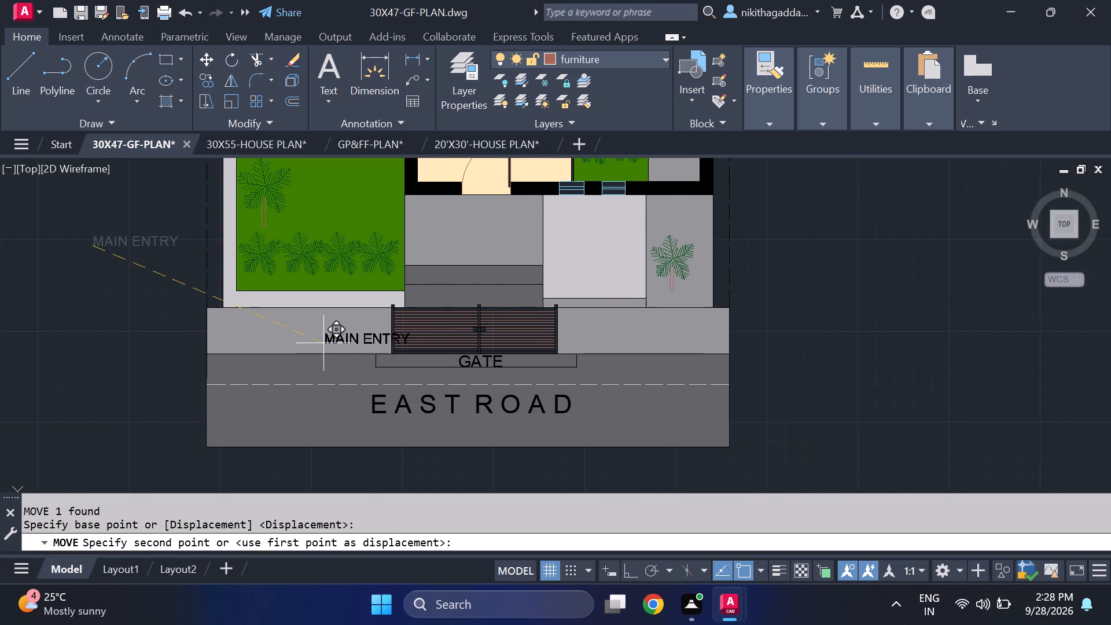
scroll(427, 285, "up", 3)
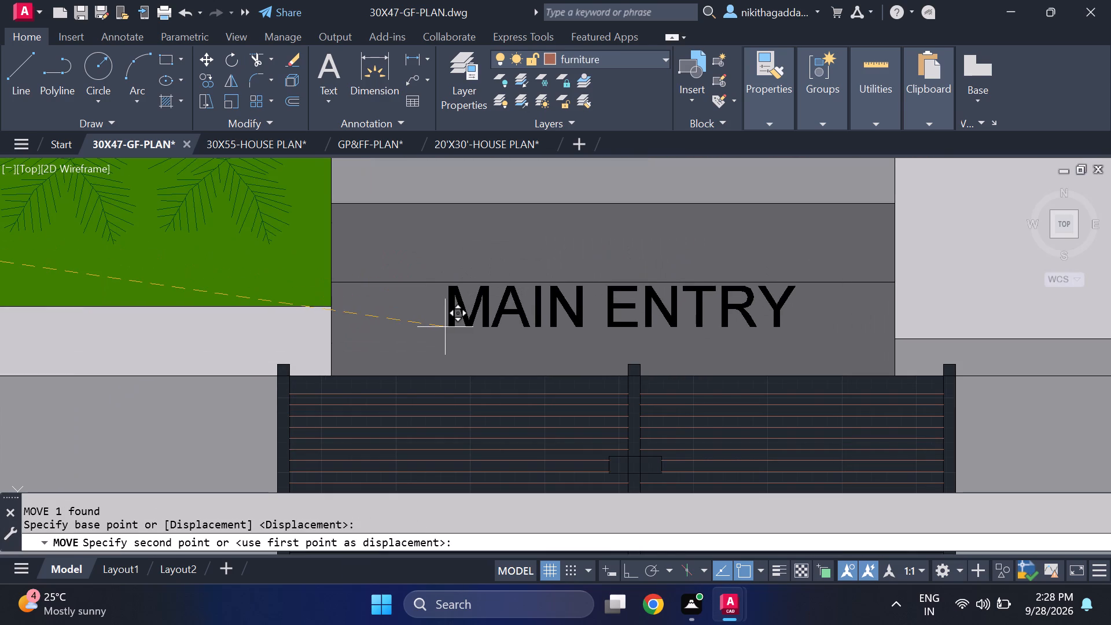
scroll(430, 333, "down", 2)
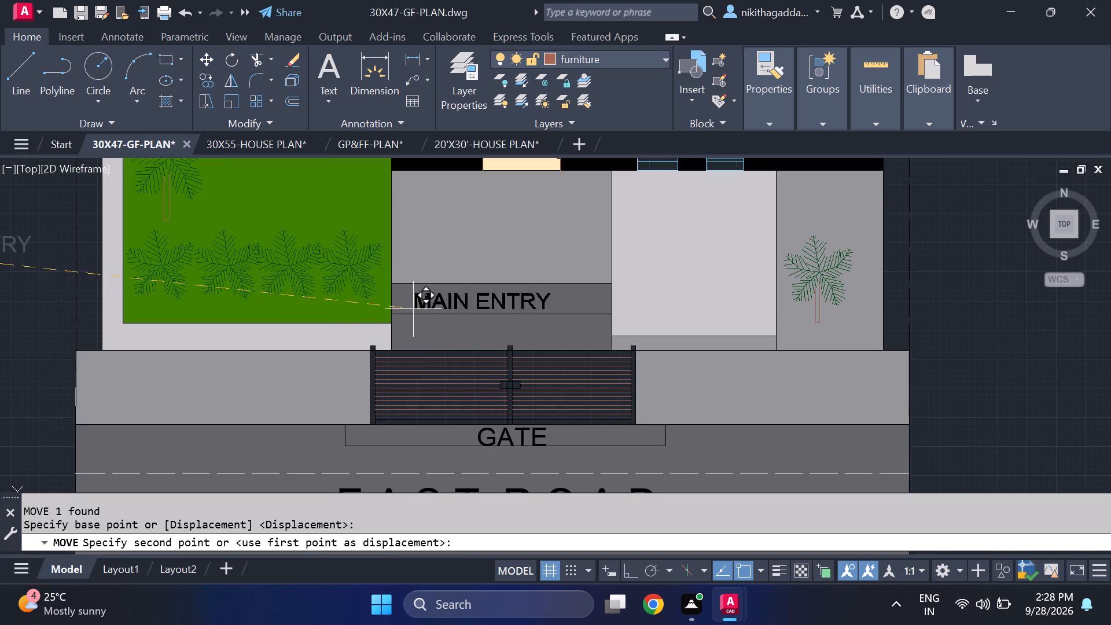
left_click(431, 263)
Move the two stacked GATE labels from the room with the sofas to the empty space outside its TV-unit wall.
scroll(342, 293, "down", 2)
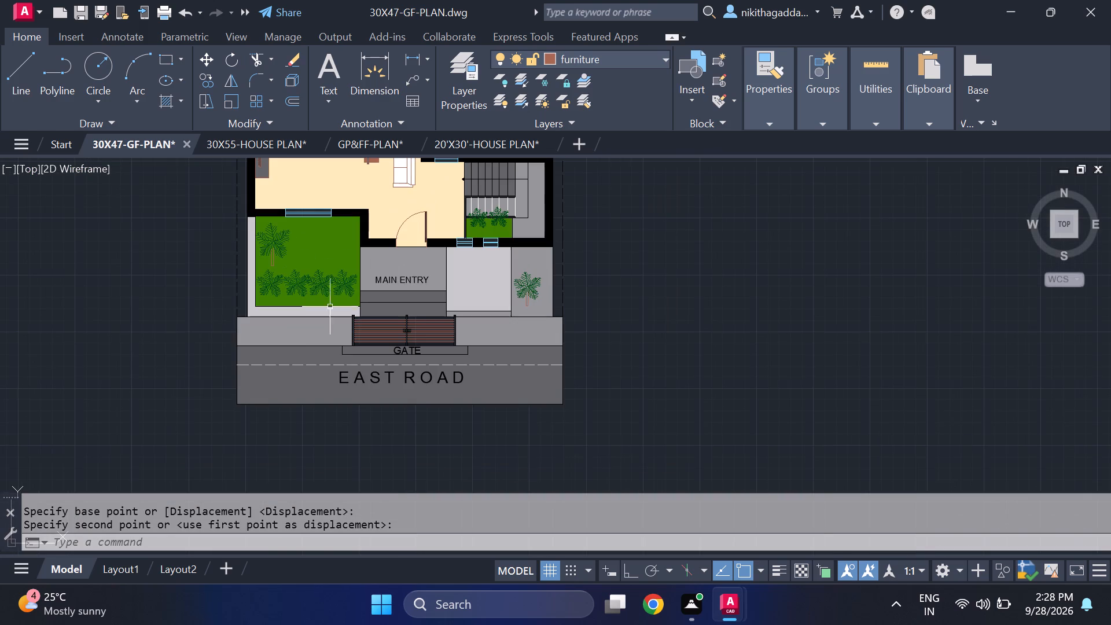
scroll(142, 334, "down", 1)
middle_click_drag(277, 303, 418, 401)
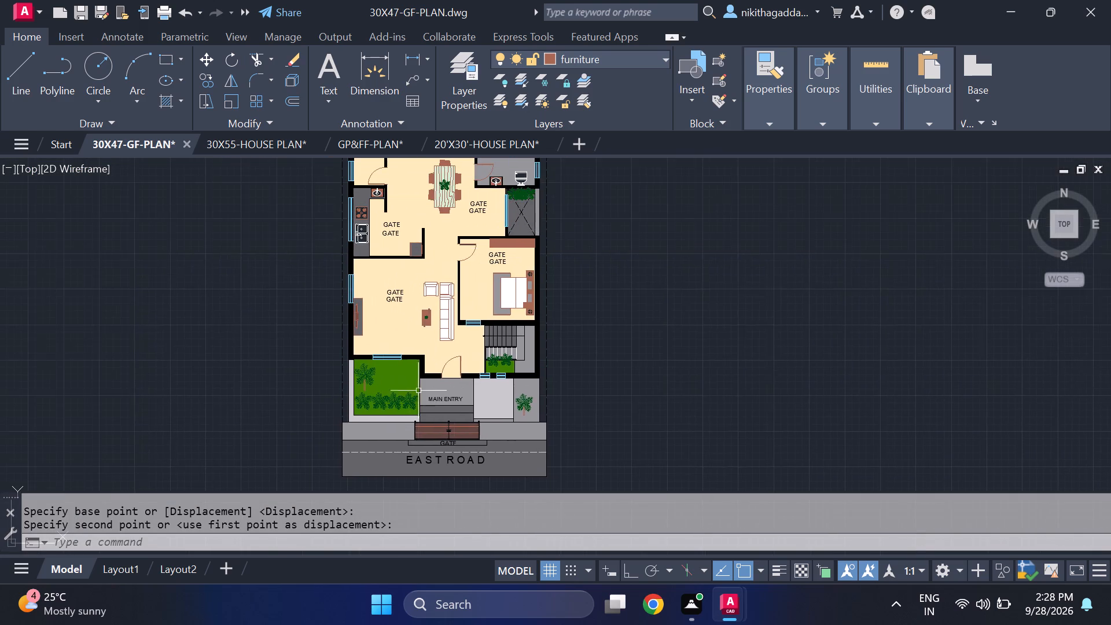
scroll(399, 285, "up", 2)
left_click(399, 304)
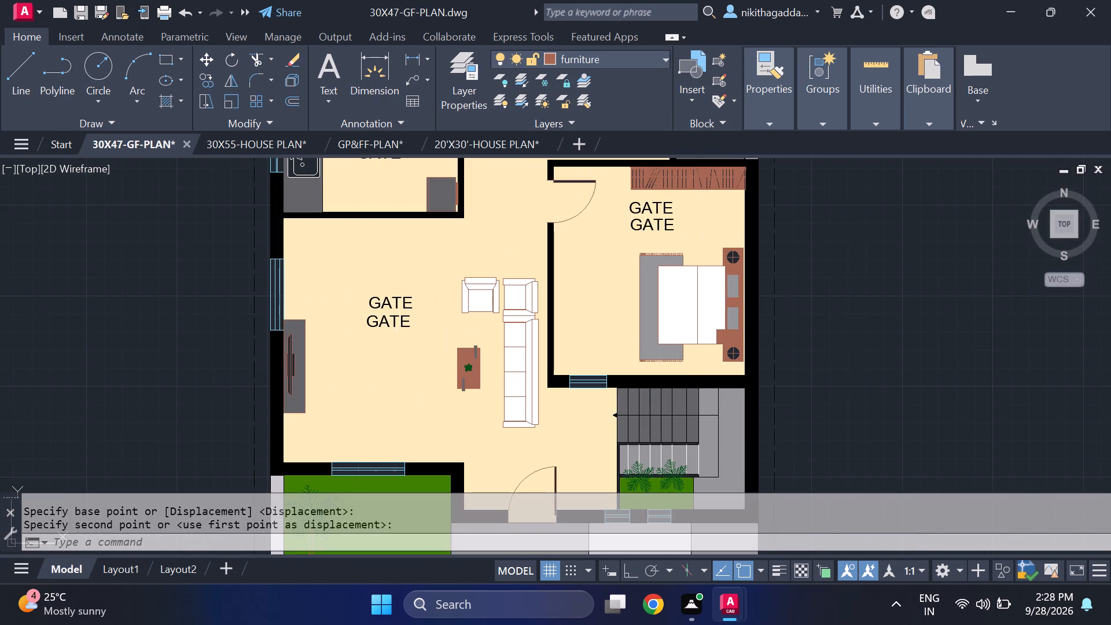
left_click(392, 321)
key("c")
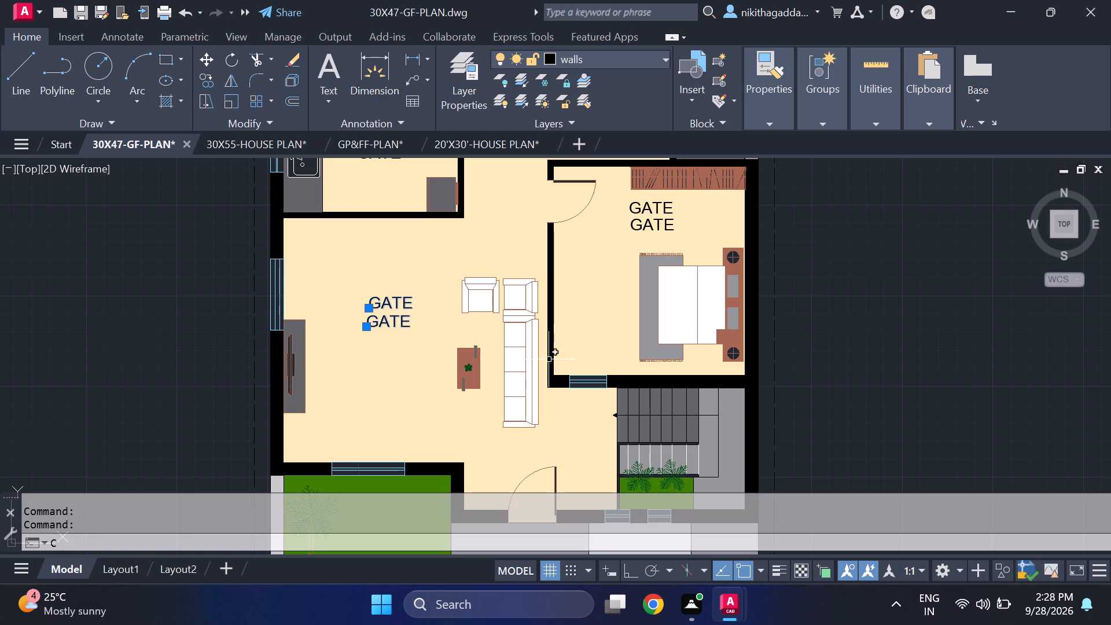
key("BackSpace")
key("m")
key("Return")
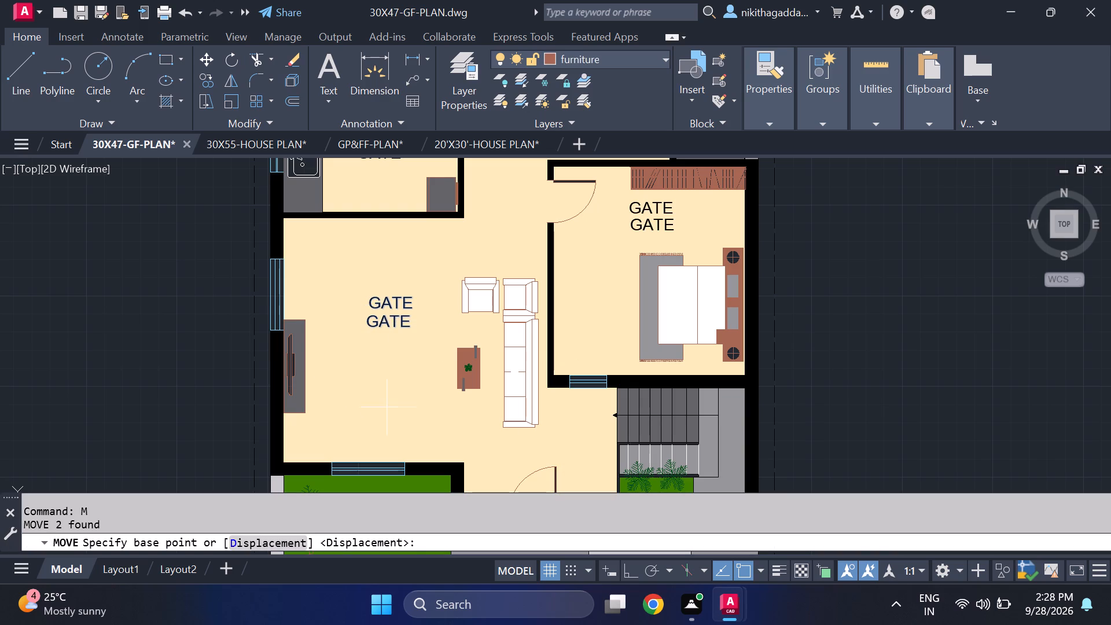
left_click(368, 321)
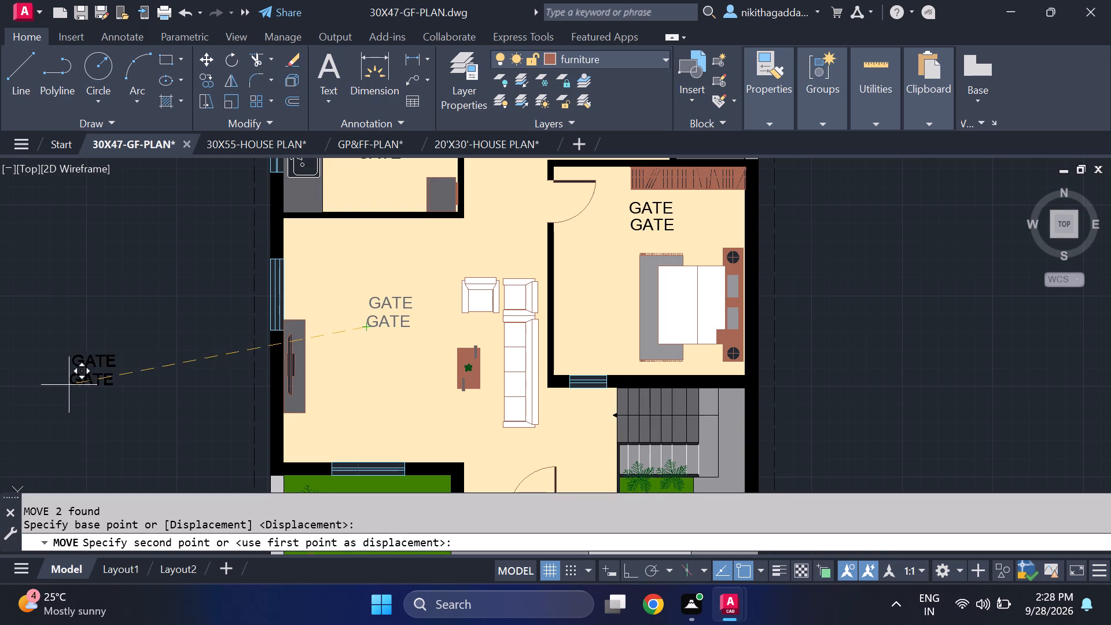
left_click(67, 385)
key("Escape")
Change the text of the upper GATE label outside the plan to LIVING ROOM.
middle_click_drag(56, 432, 339, 415)
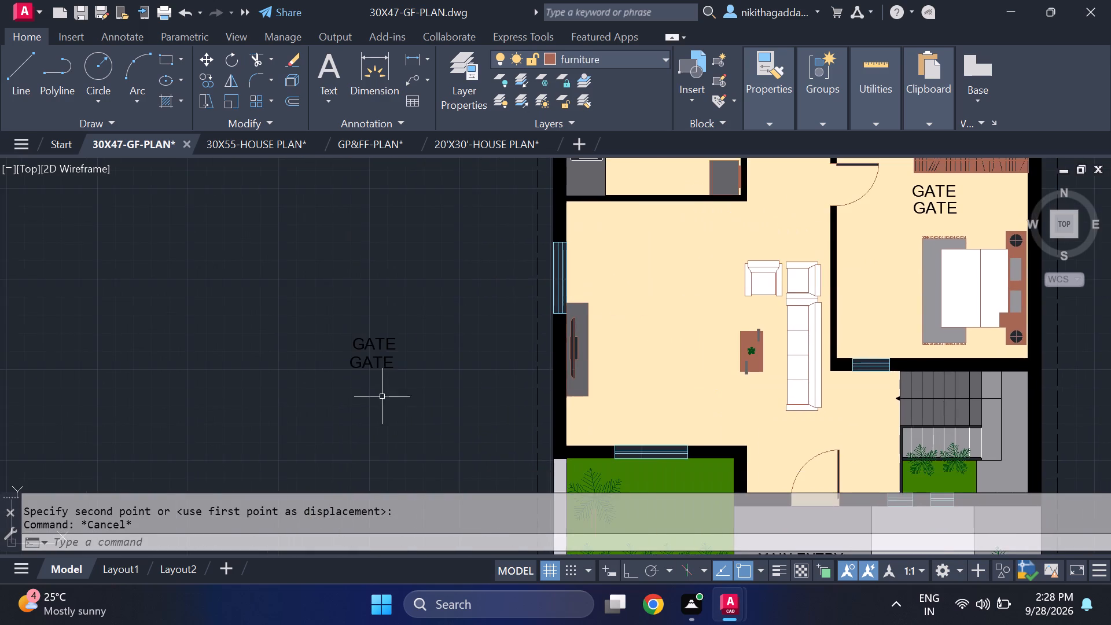
scroll(377, 361, "up", 1)
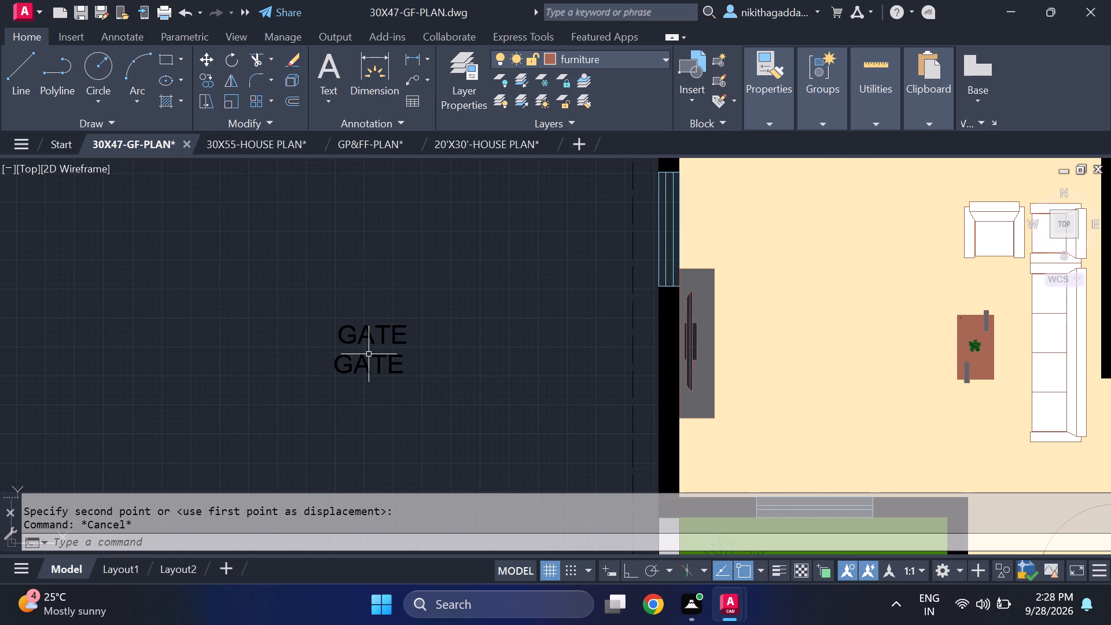
scroll(369, 327, "up", 4)
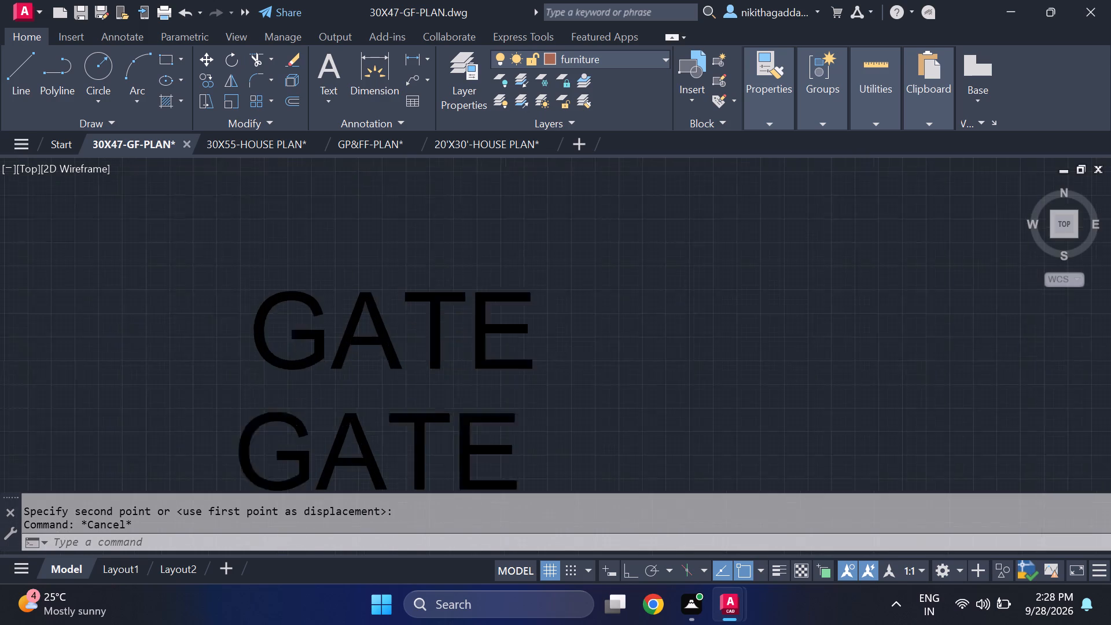
double_click(289, 360)
double_click(289, 360)
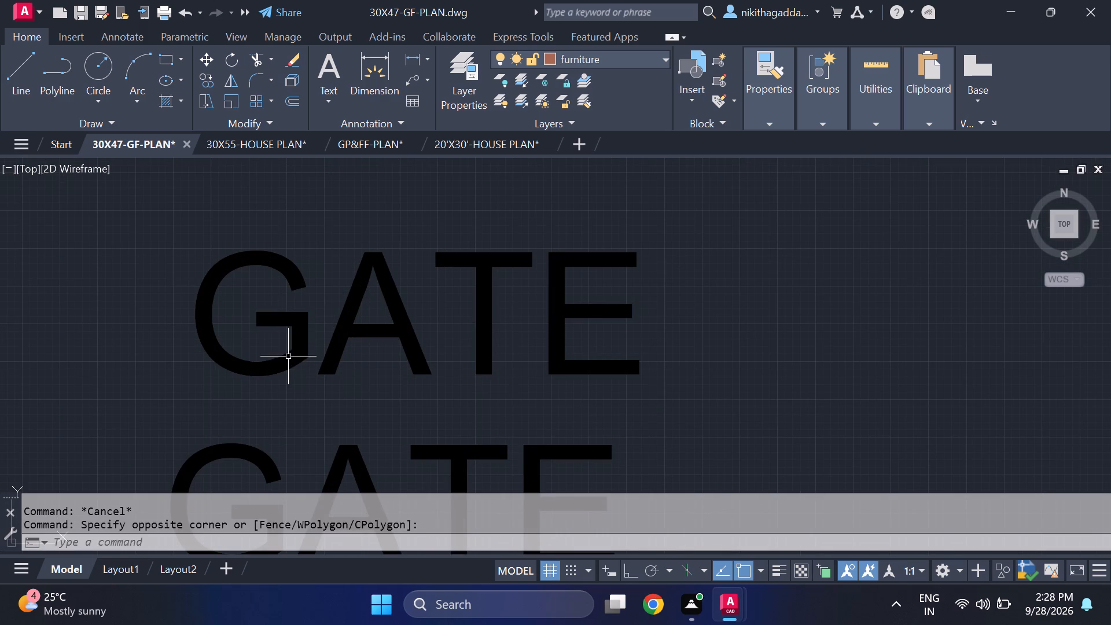
double_click(292, 351)
key("Delete")
type("LIVING ROOM")
key("Return")
Change the text of the GATE label beneath LIVING ROOM to the room size 16'0" X 14'0".
key("Return")
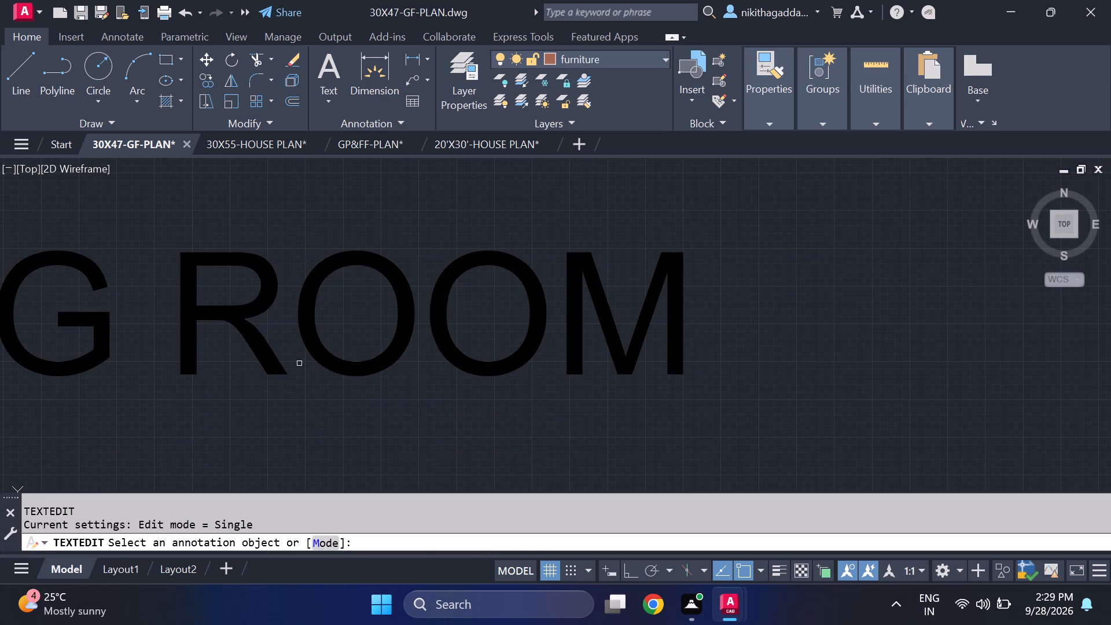
scroll(306, 364, "down", 4)
left_click(218, 392)
scroll(218, 392, "up", 3)
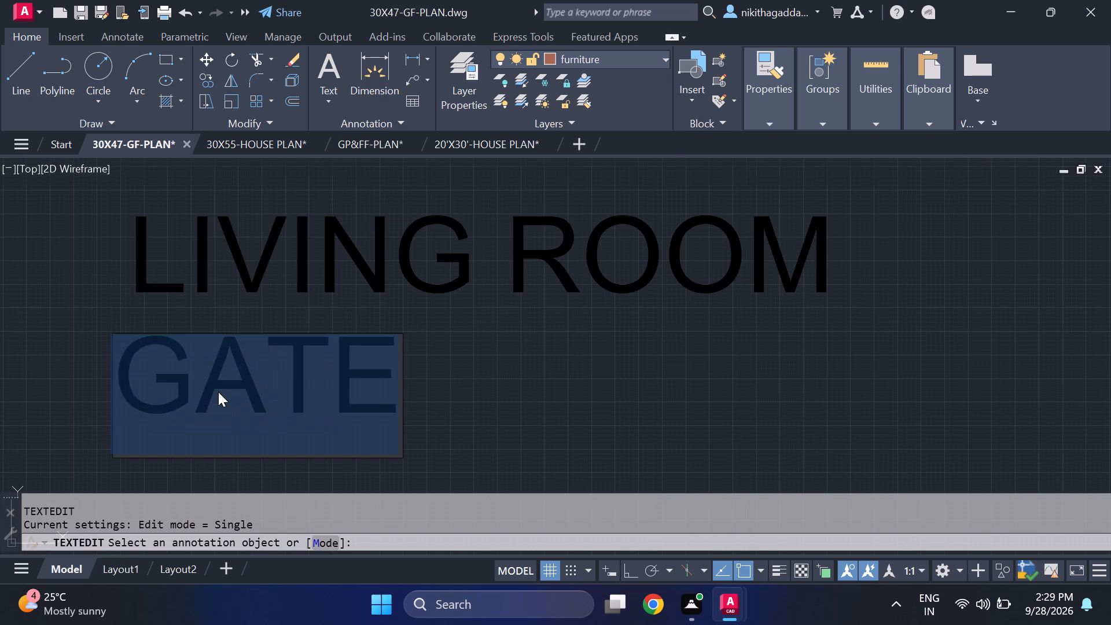
key("Delete")
type("16'")
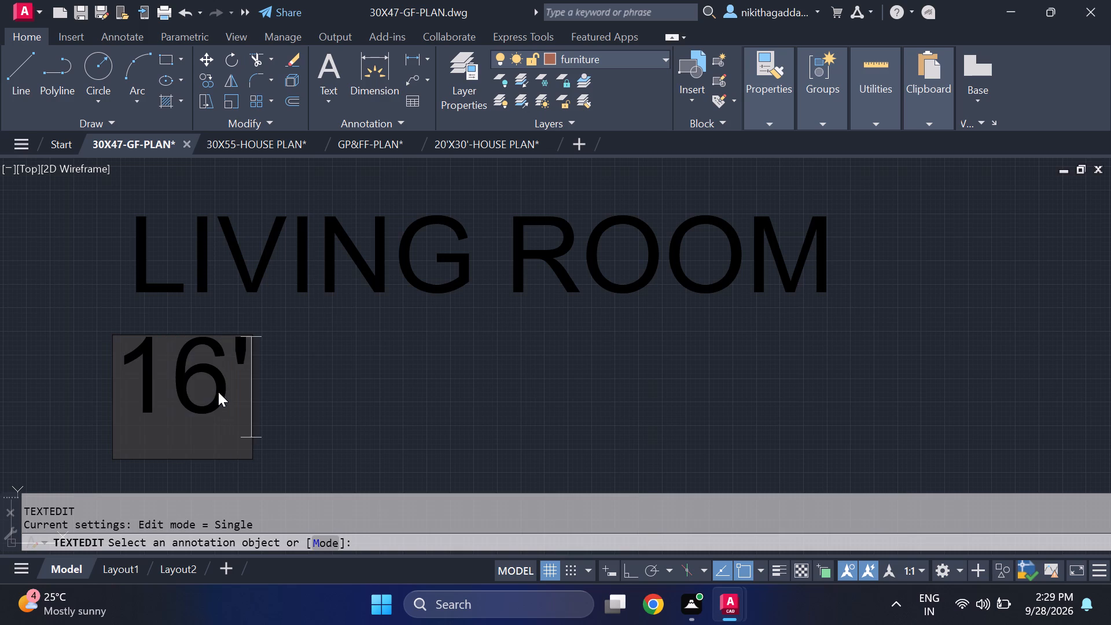
type("0\"")
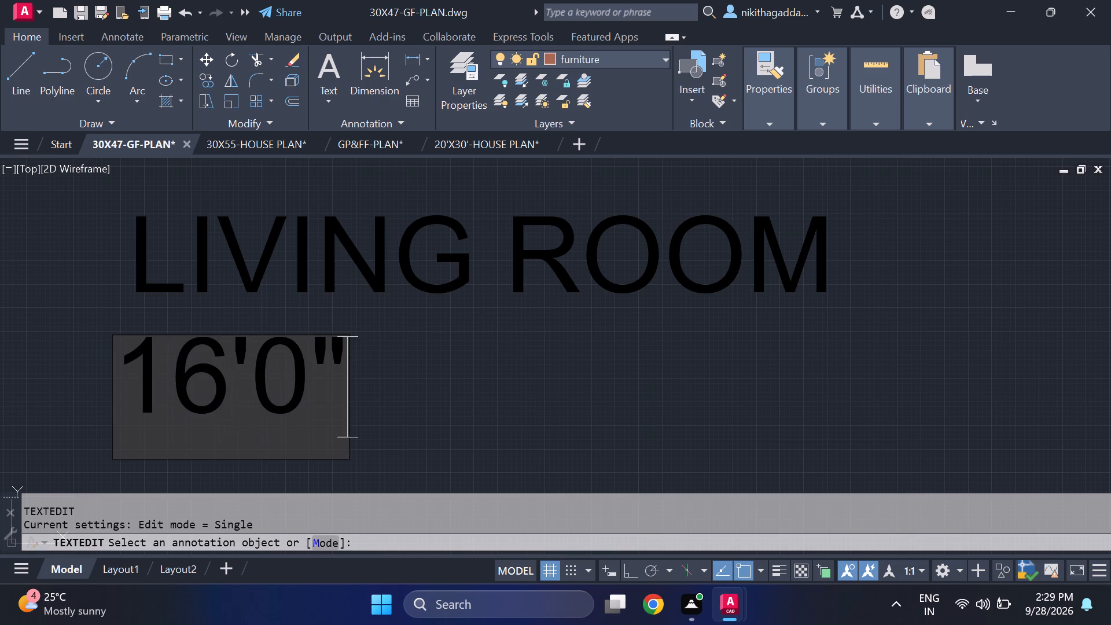
key("space")
type("X")
key("space")
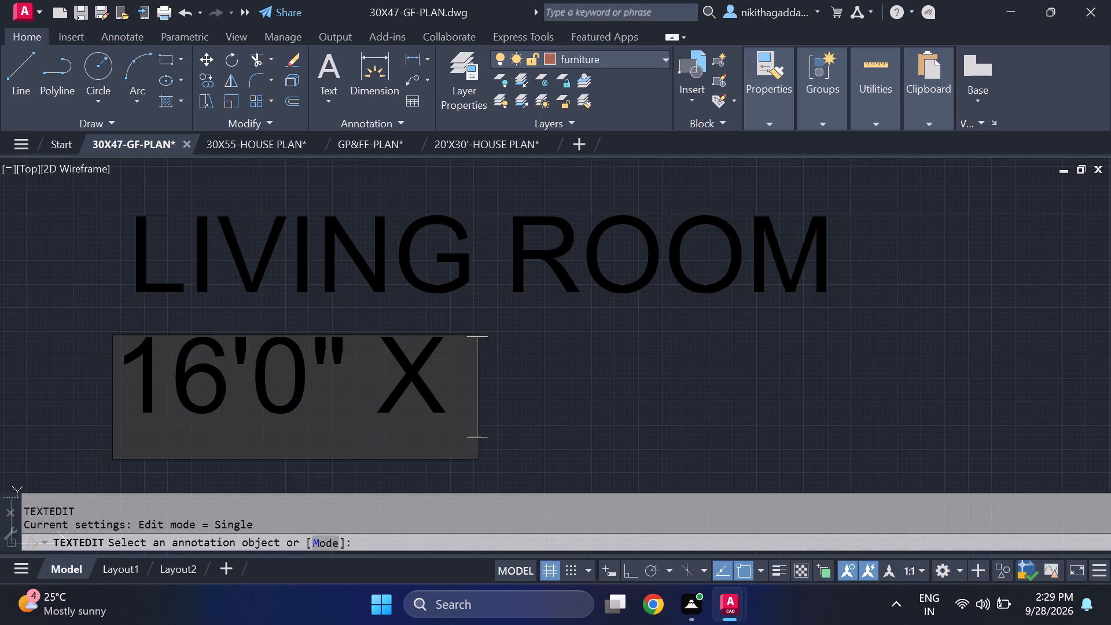
type("14'")
type("0\"")
key("Return")
Copy the LIVING ROOM and 16'0" X 14'0" label pair nine times, spread over the empty space outside the plan's TV-unit side.
scroll(218, 394, "down", 3)
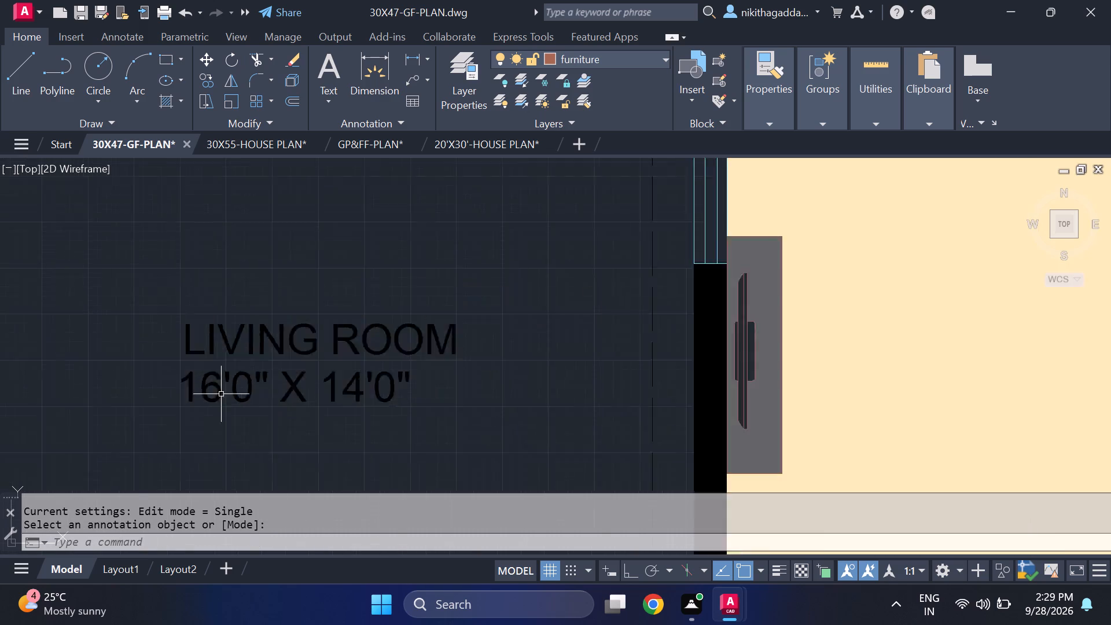
scroll(342, 403, "down", 2)
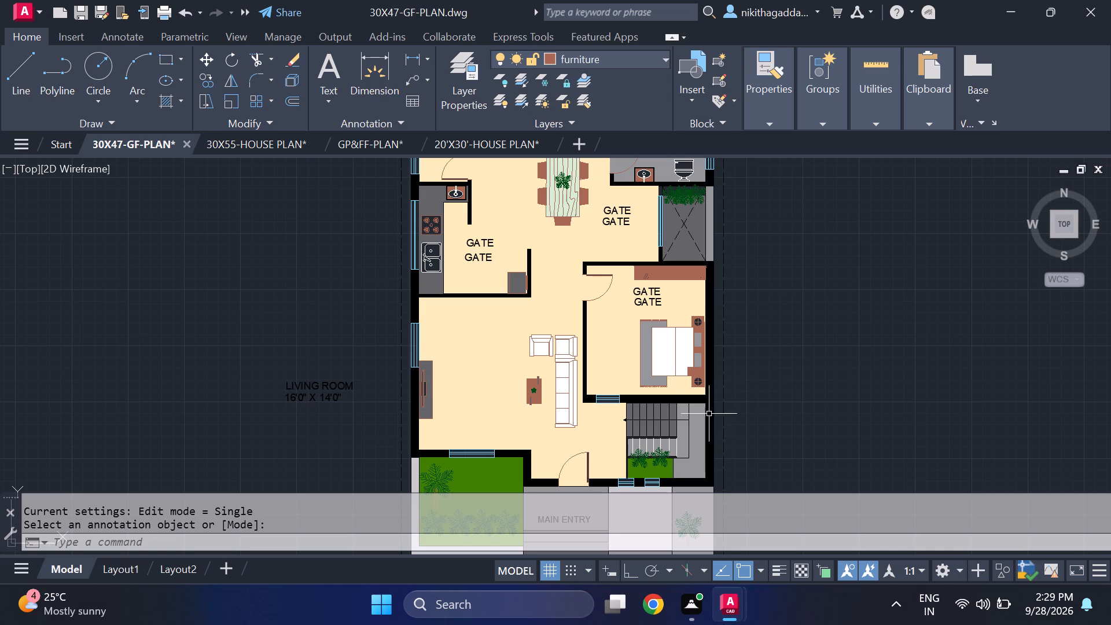
scroll(317, 397, "up", 1)
scroll(323, 391, "down", 1)
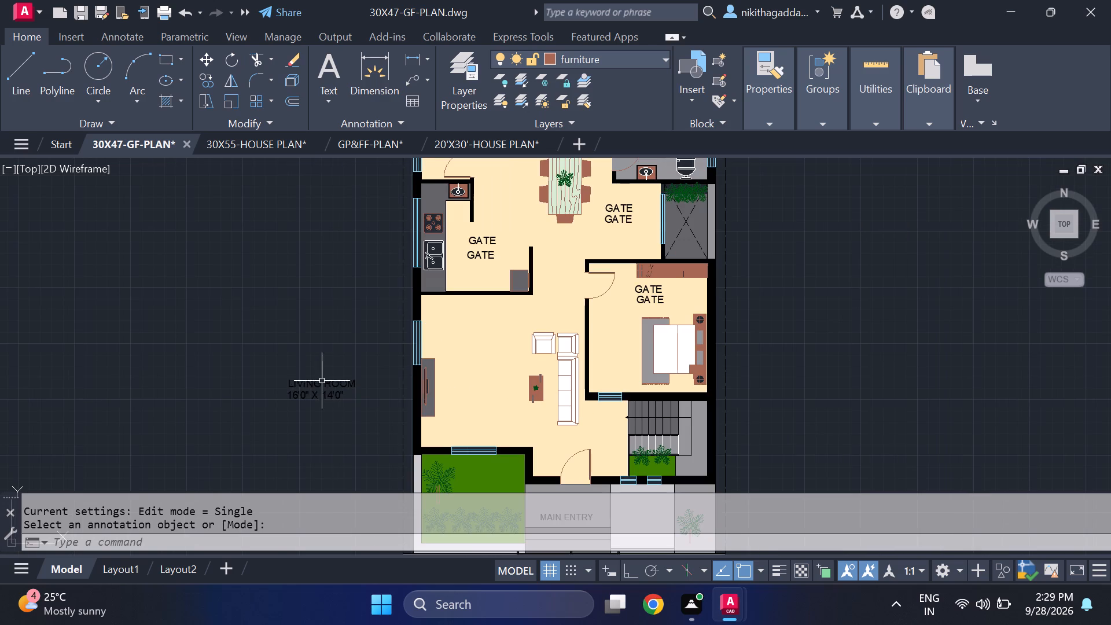
left_click(336, 361)
left_click(295, 433)
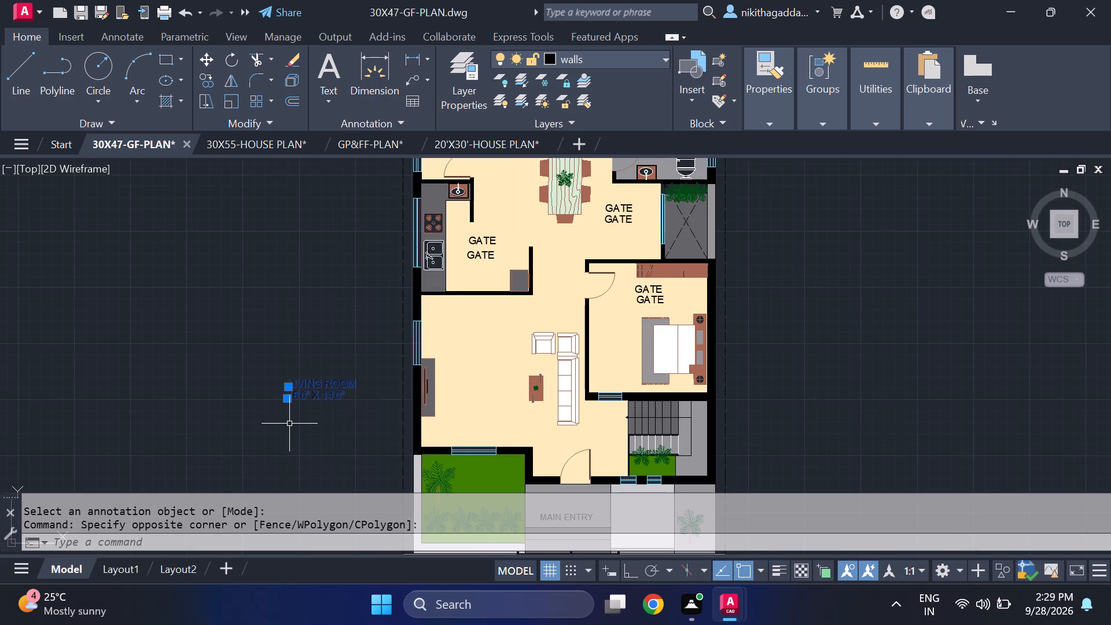
type("CO")
key("Return")
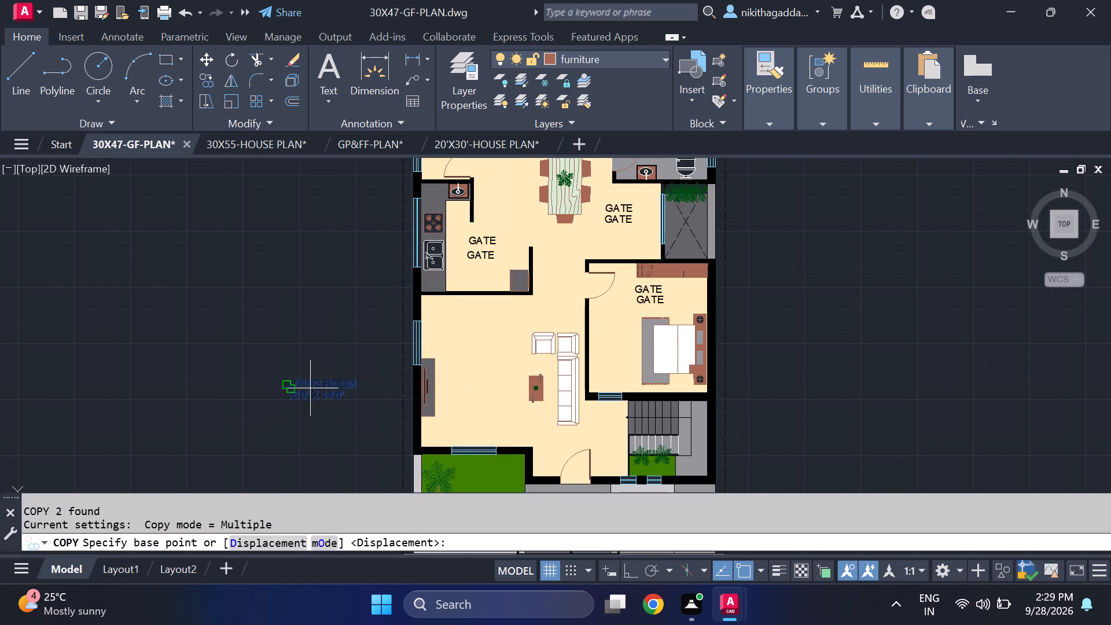
left_click(296, 388)
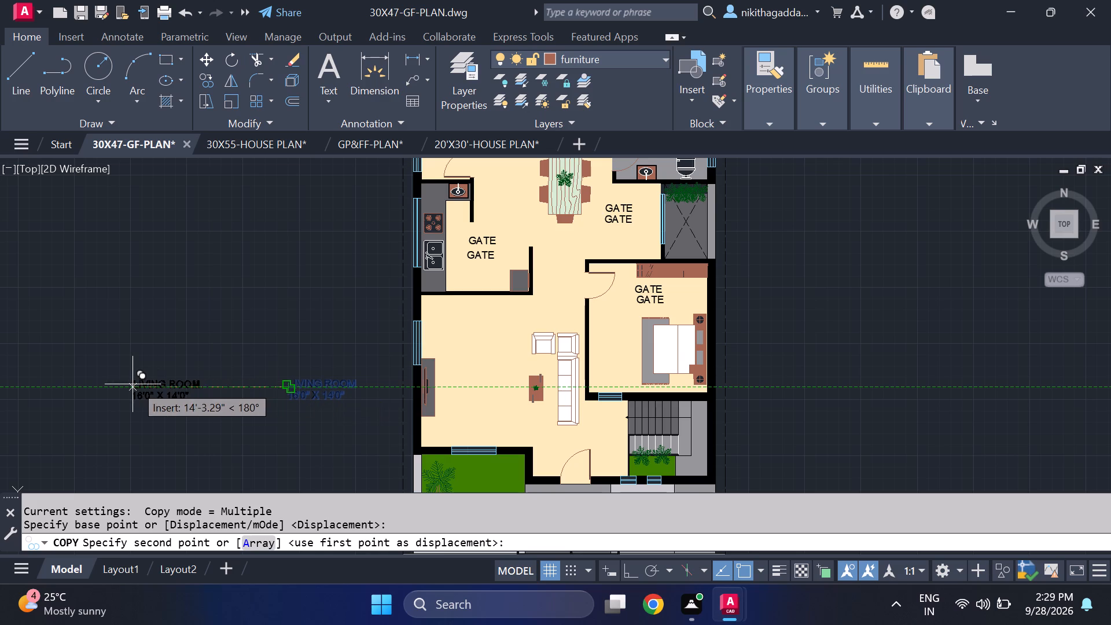
left_click(133, 384)
left_click(0, 317)
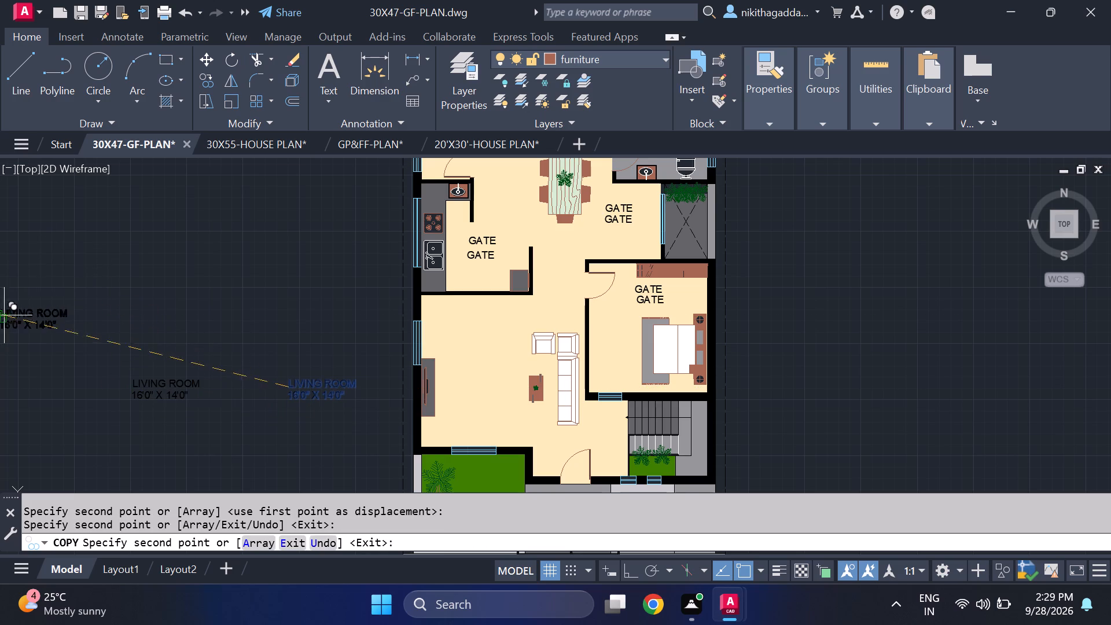
left_click(153, 253)
left_click(308, 299)
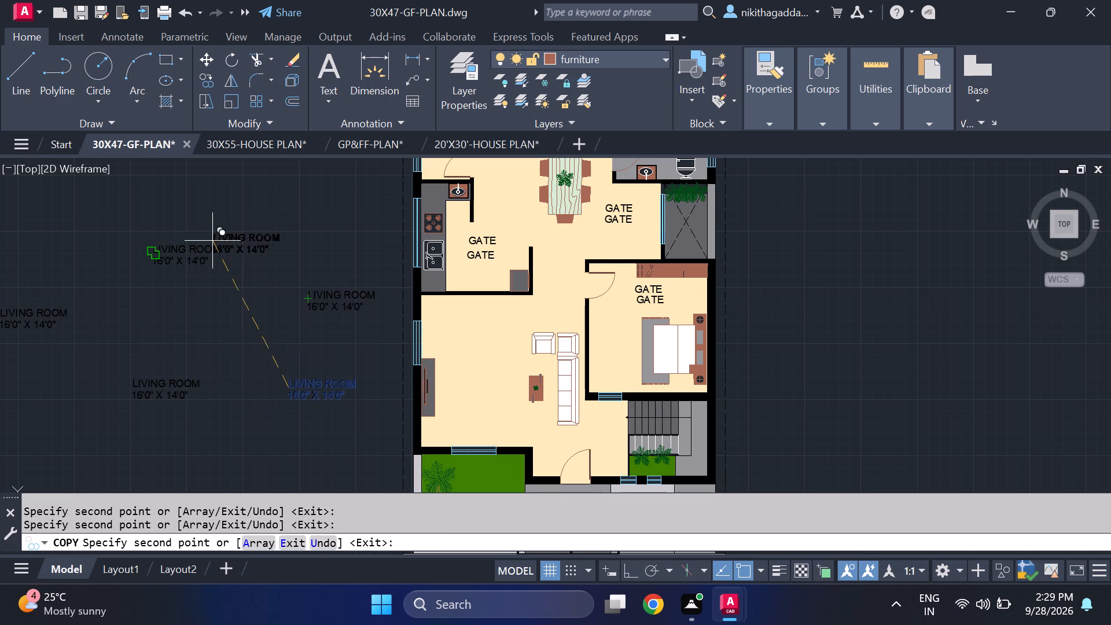
middle_click_drag(212, 244, 218, 348)
left_click(311, 287)
left_click(14, 310)
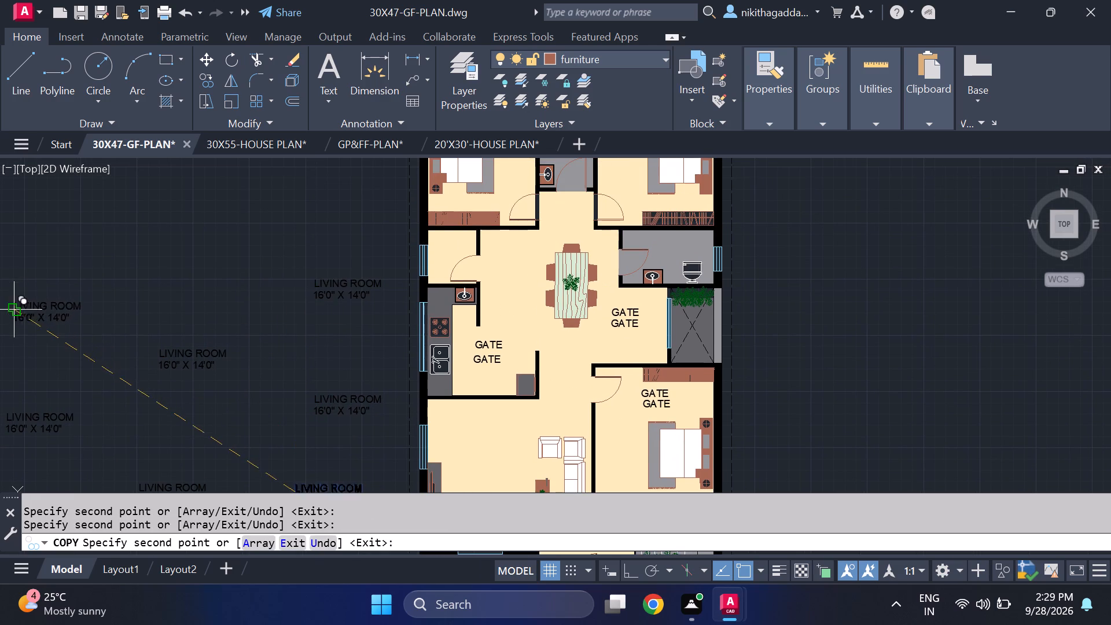
left_click(46, 223)
left_click(189, 199)
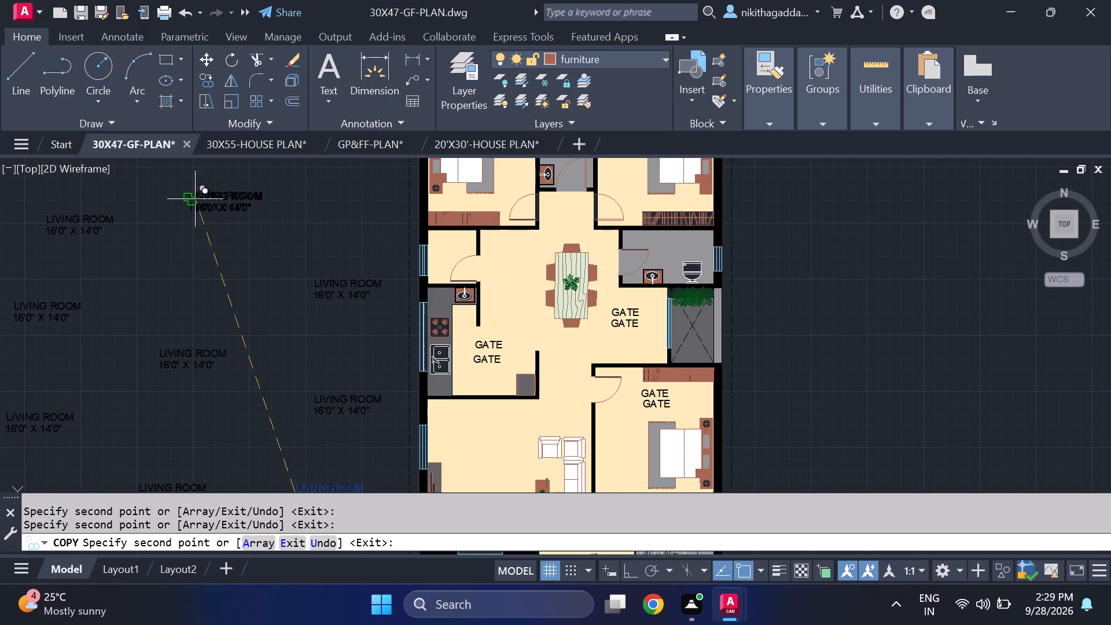
left_click(313, 210)
scroll(248, 319, "down", 3)
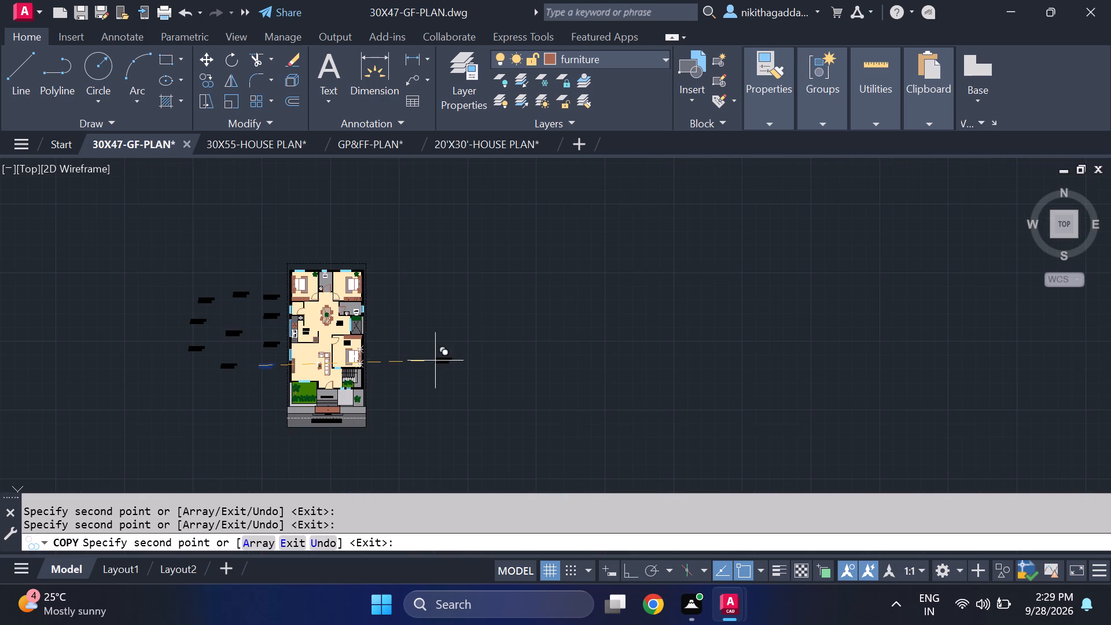
key("Escape")
Erase the stacked GATE text pairs from the bedroom above the stairs, the dining area and the kitchen.
scroll(296, 361, "up", 3)
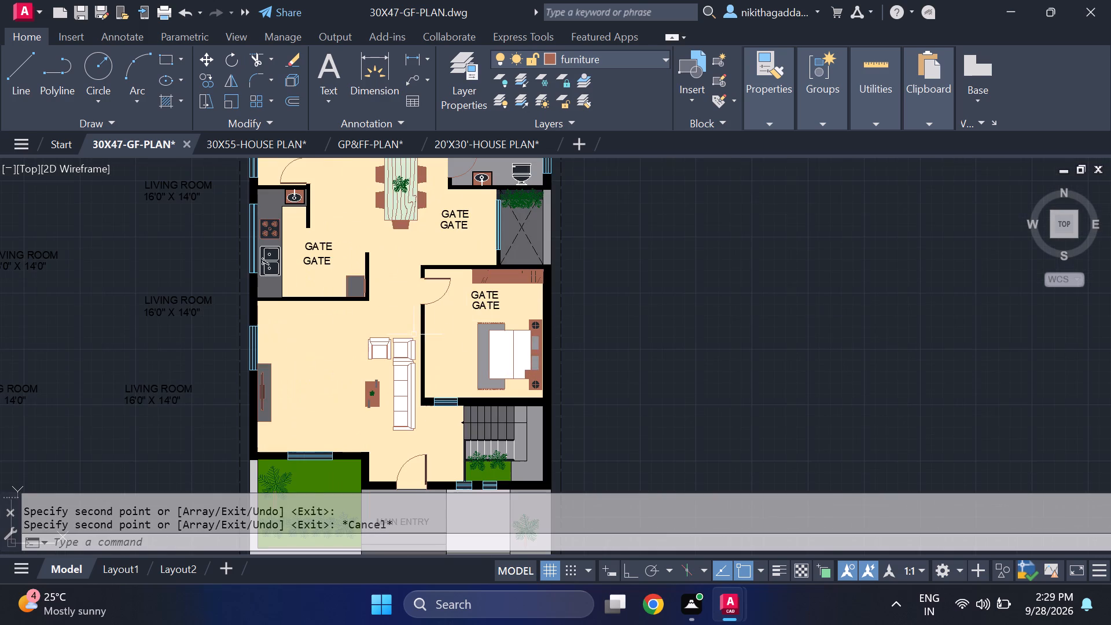
left_click(494, 295)
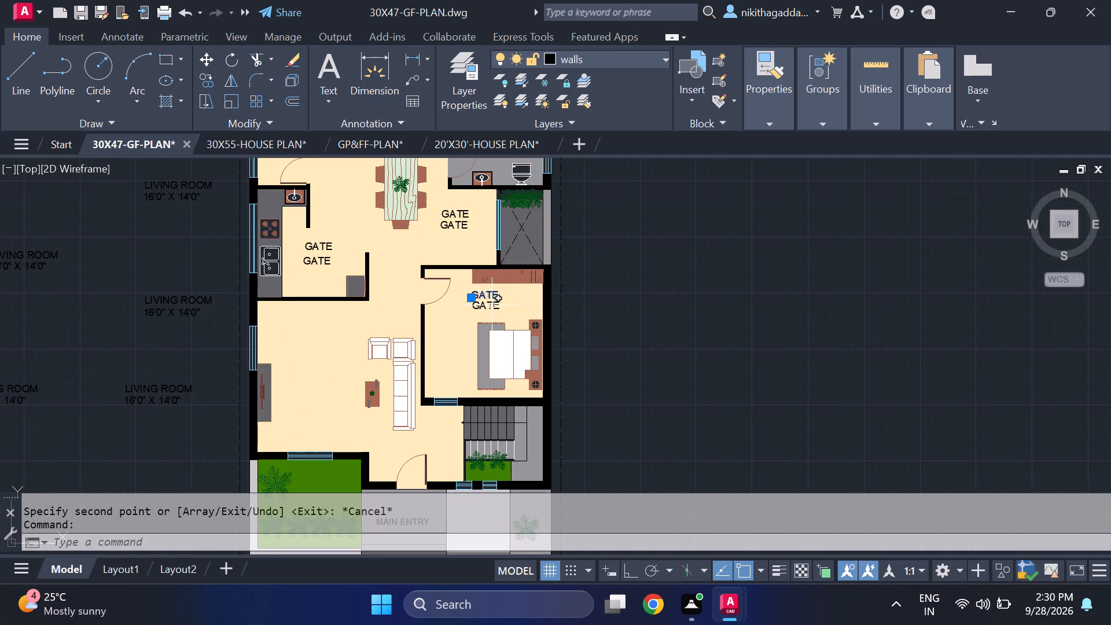
left_click(492, 306)
key("Delete")
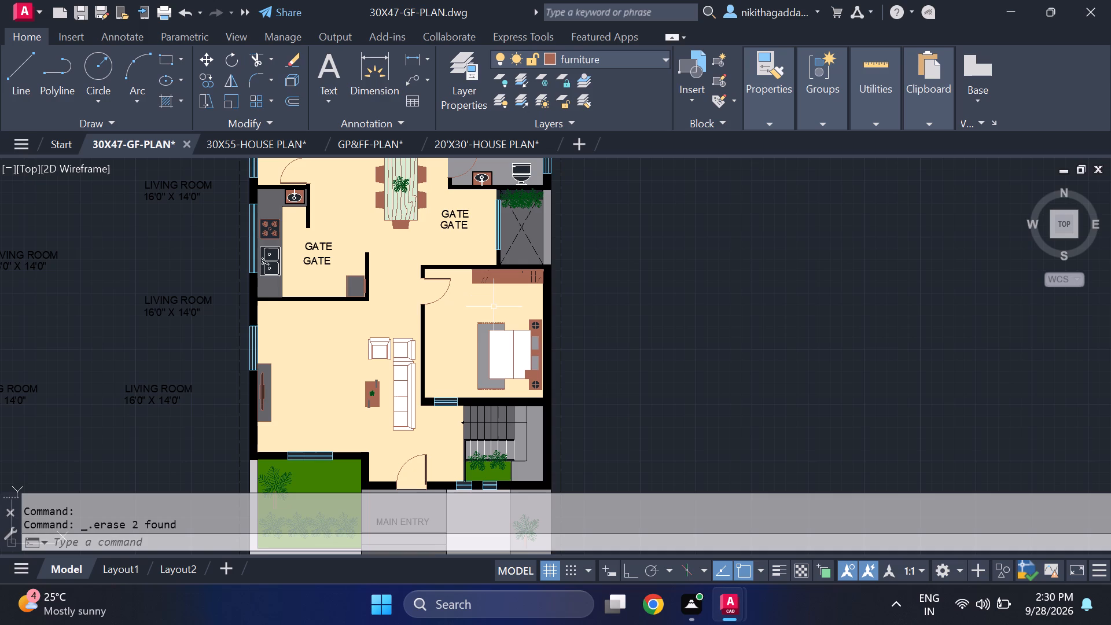
scroll(511, 278, "up", 2)
scroll(395, 290, "down", 1)
middle_click_drag(396, 288, 553, 428)
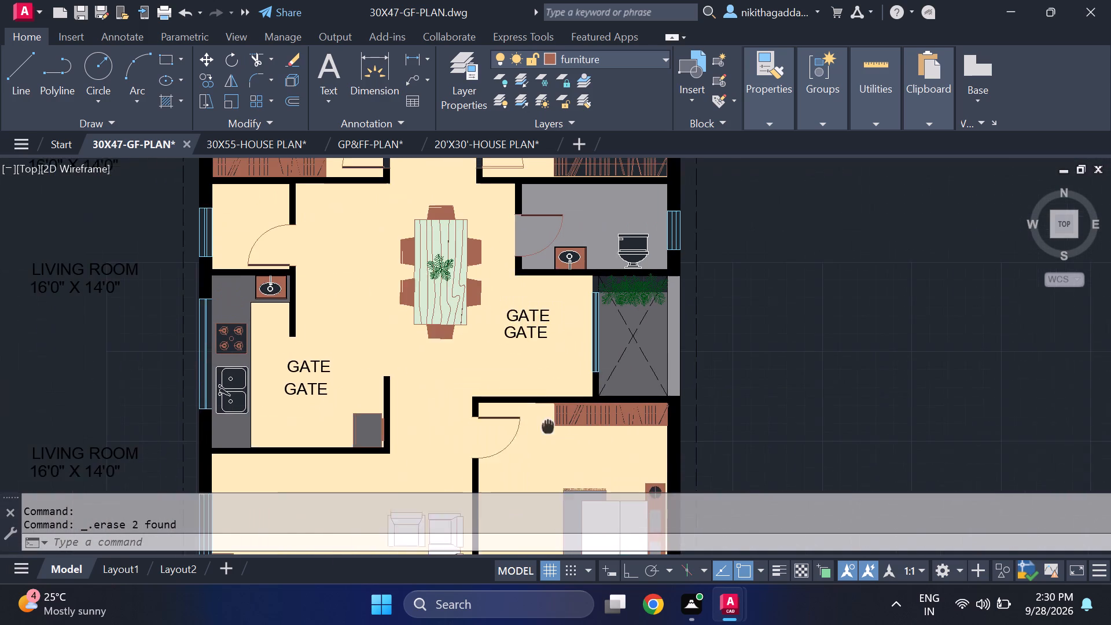
middle_click_drag(553, 428, 553, 428)
left_click(546, 321)
left_click(540, 337)
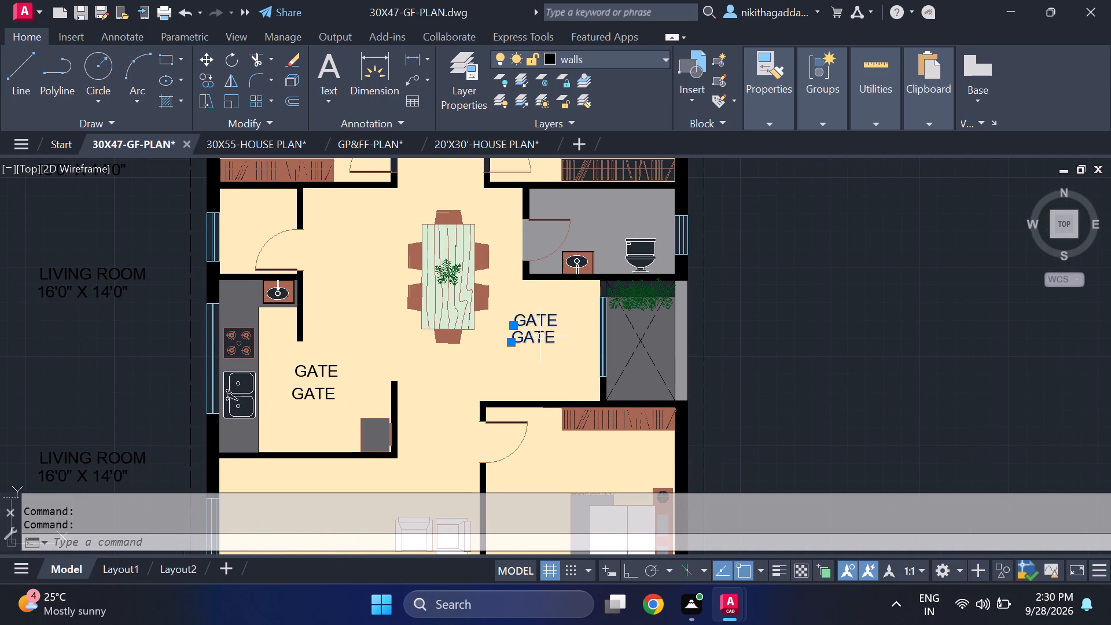
key("Delete")
left_click(303, 370)
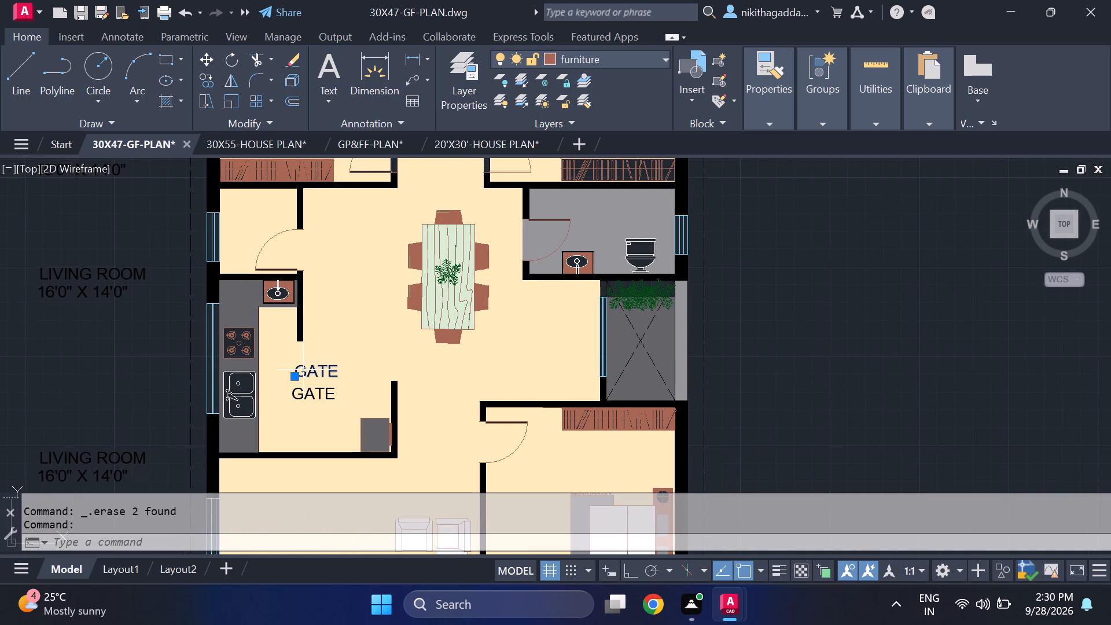
left_click(306, 402)
key("Delete")
Move one LIVING ROOM label with its size text into the living room, between the TV unit and the coffee table.
scroll(437, 498, "down", 2)
scroll(323, 434, "down", 2)
middle_click_drag(340, 433, 596, 293)
middle_click(598, 292)
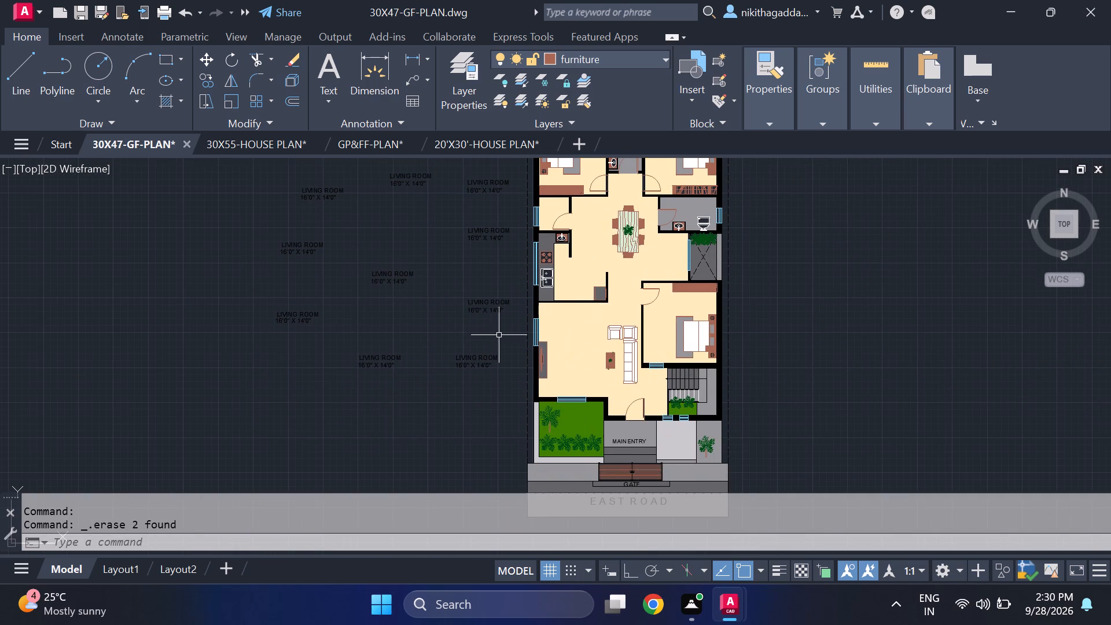
scroll(371, 372, "up", 1)
left_click(402, 332)
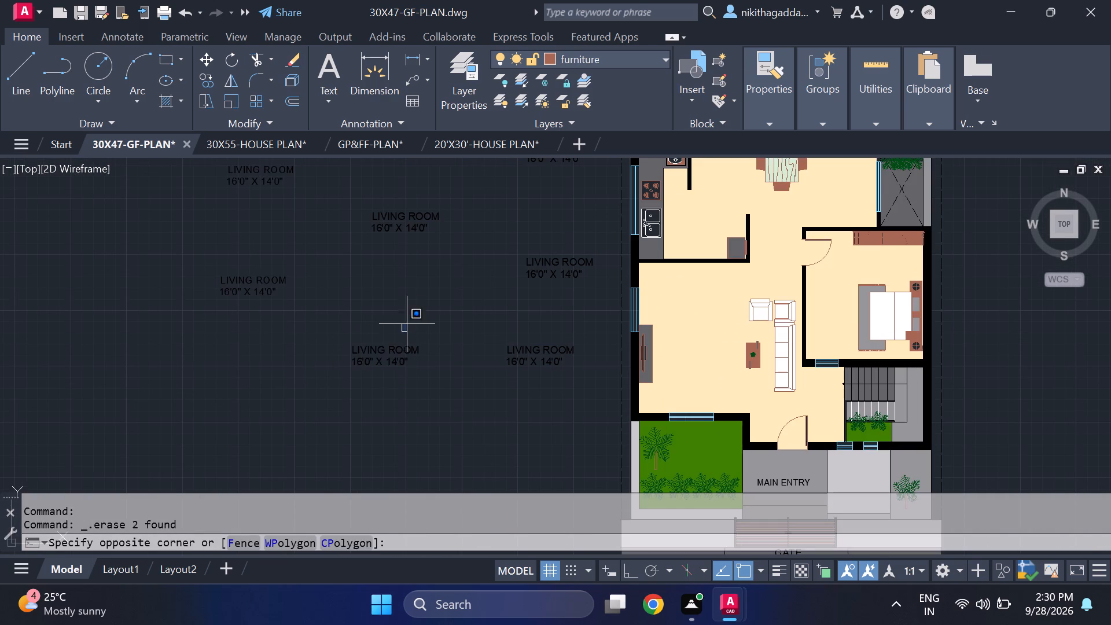
left_click(334, 401)
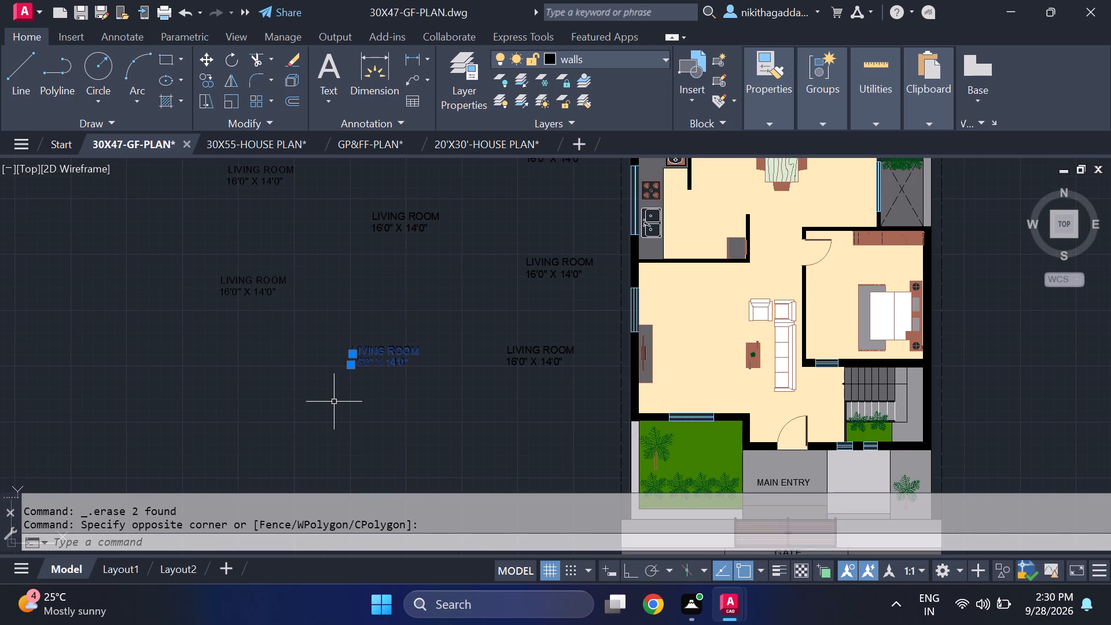
key("m")
key("Return")
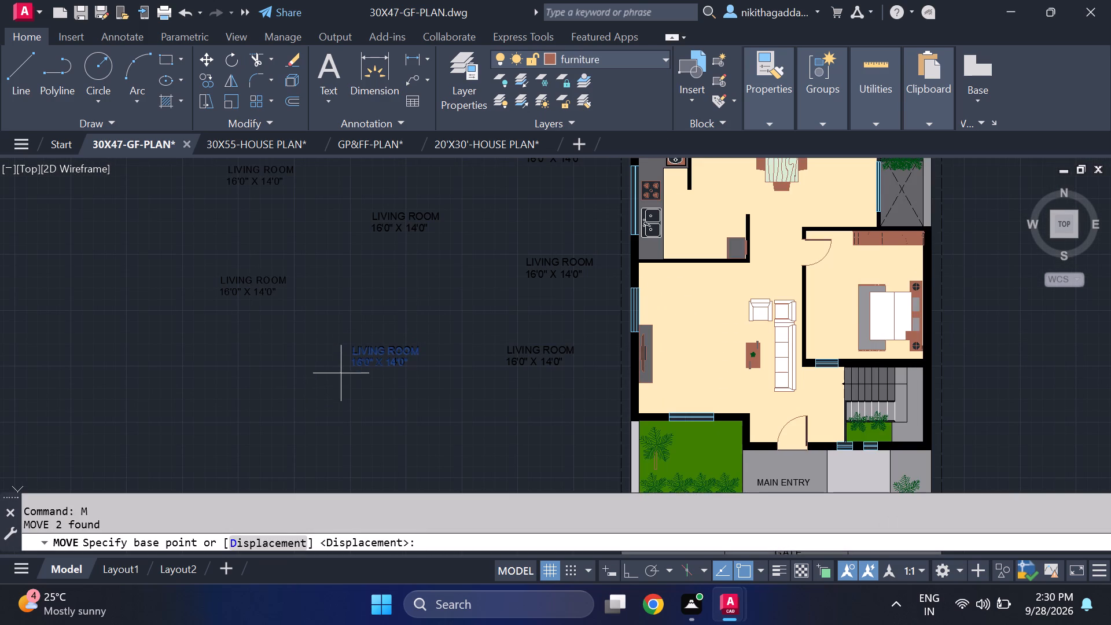
left_click(344, 367)
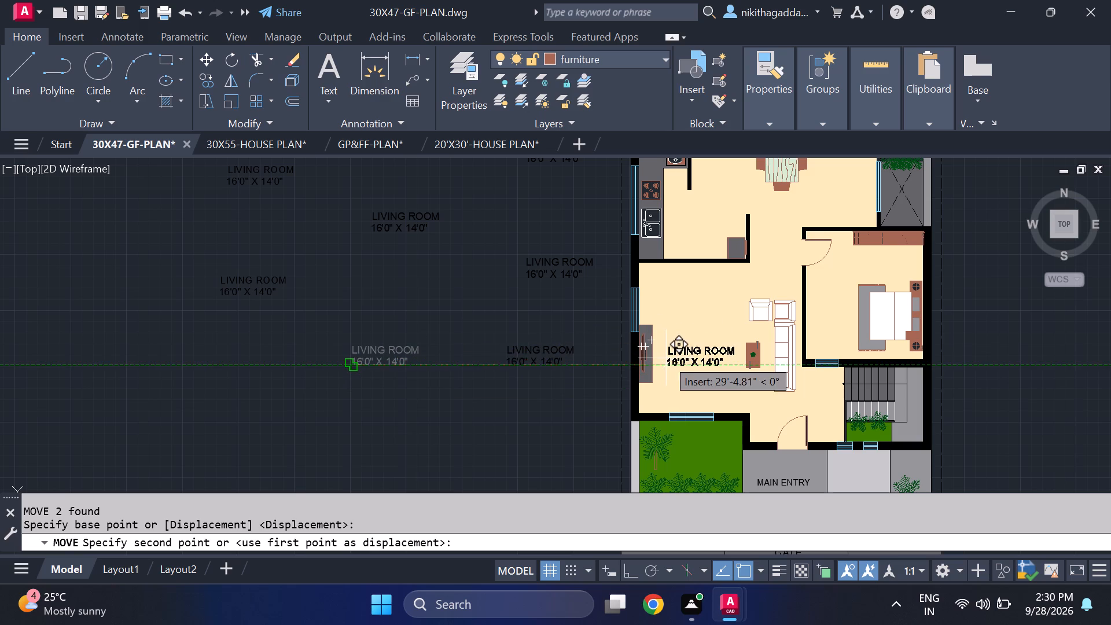
scroll(666, 356, "up", 2)
middle_click_drag(653, 243, 634, 358)
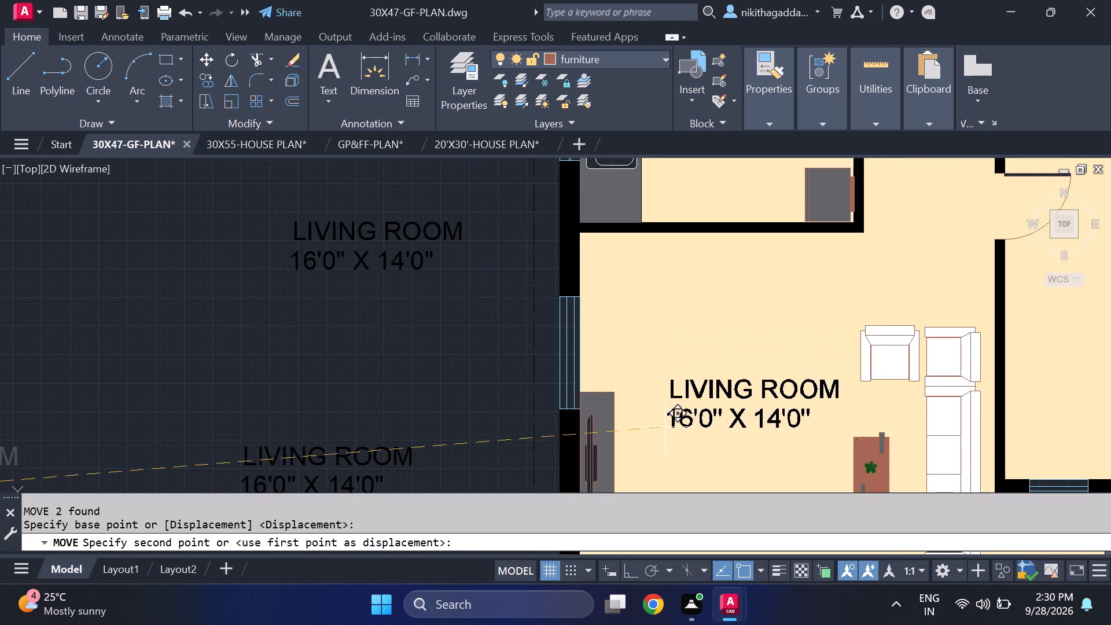
left_click(664, 427)
Change the text of the LIVING ROOM label just outside the TV-unit wall to BEDROOM 3.
scroll(625, 417, "down", 3)
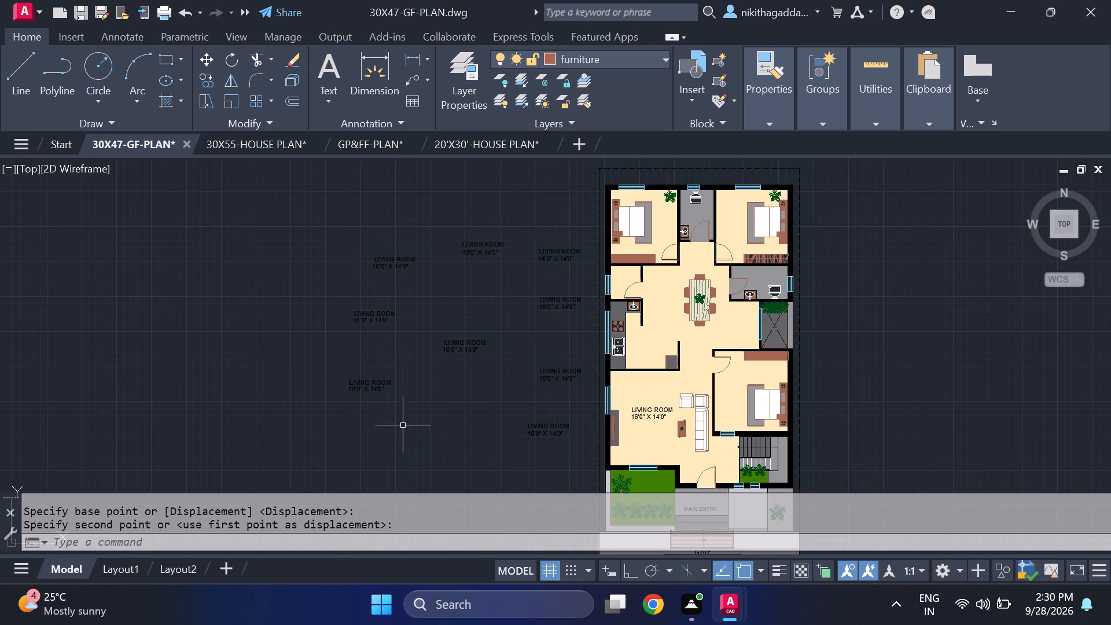
scroll(558, 431, "up", 3)
middle_click_drag(553, 431, 502, 378)
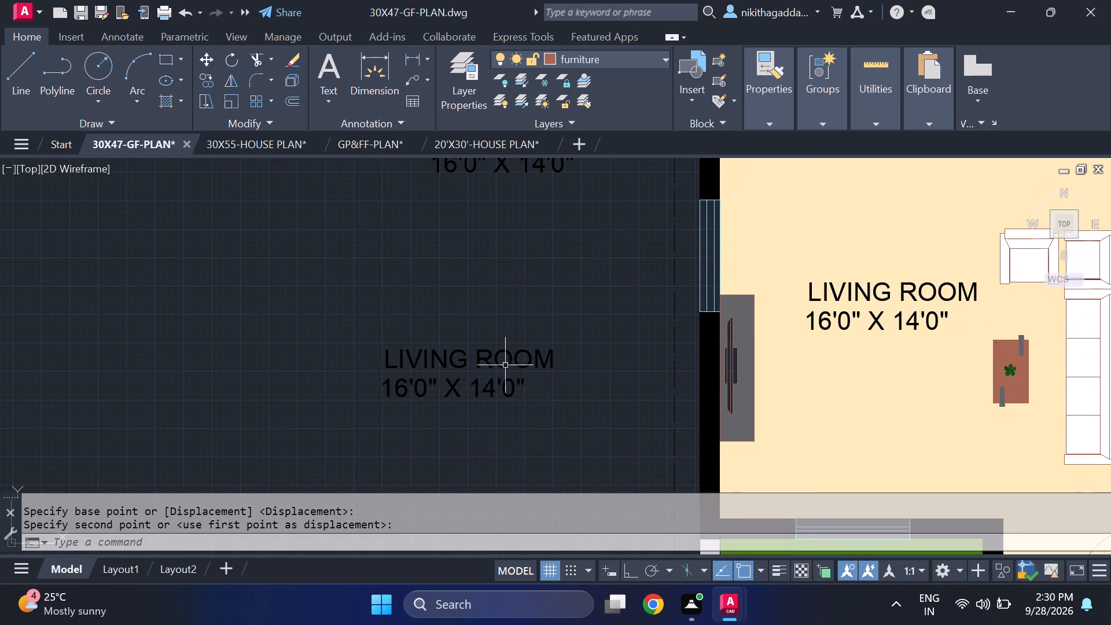
double_click(506, 357)
double_click(491, 365)
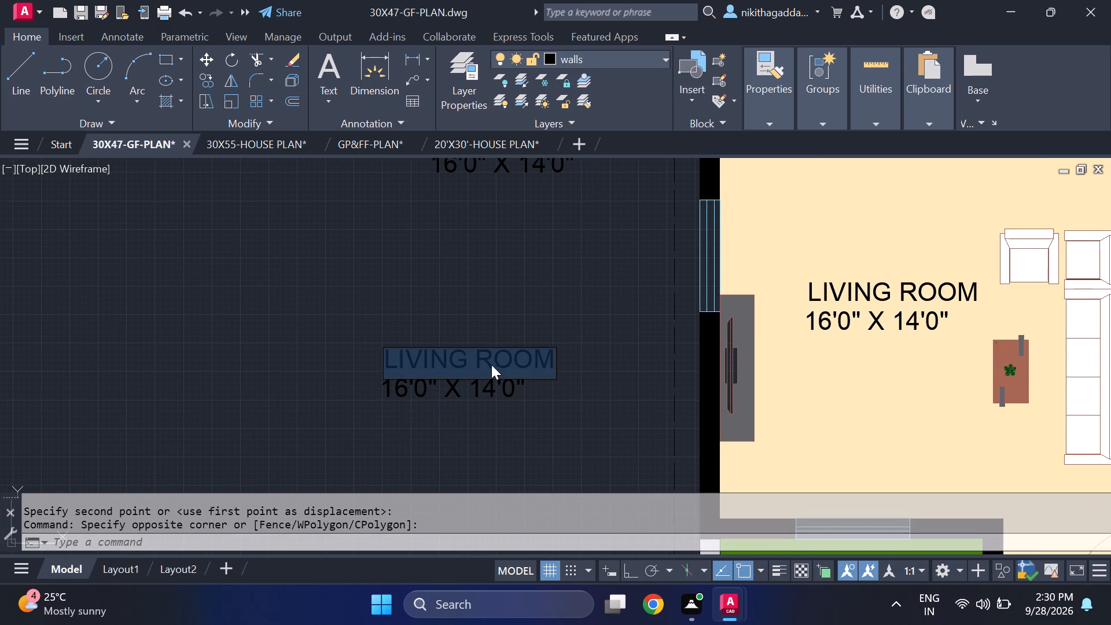
key("Delete")
type("BEDROOM")
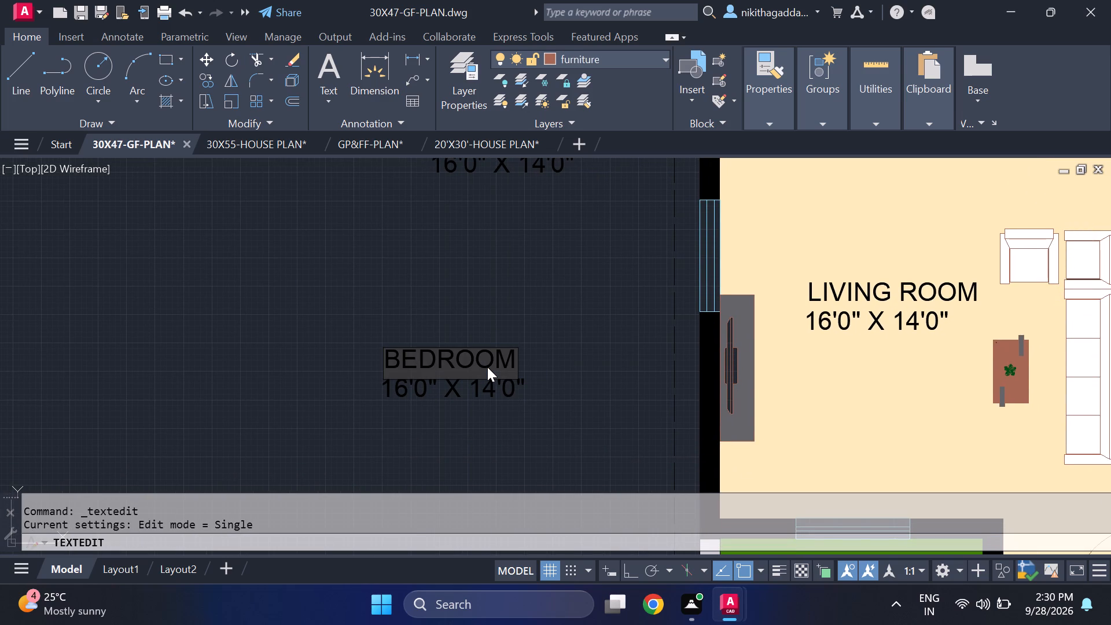
key("space")
type("3")
key("Return")
Change the size text beneath BEDROOM 3 to 11'0" X 12'0".
key("Return")
scroll(466, 383, "up", 2)
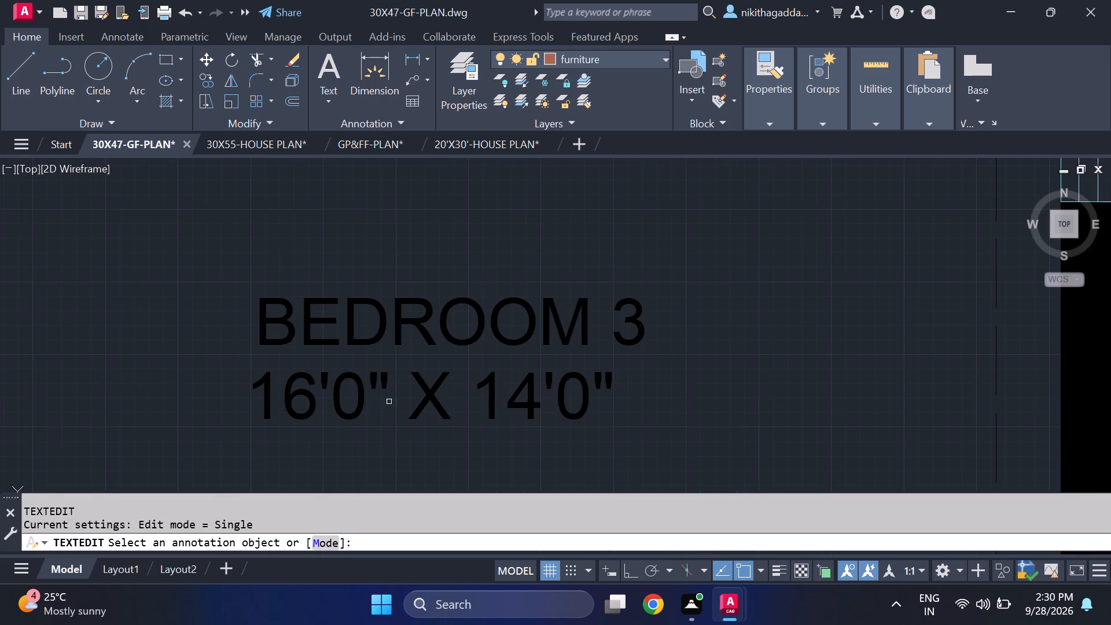
left_click(347, 406)
left_click(337, 398)
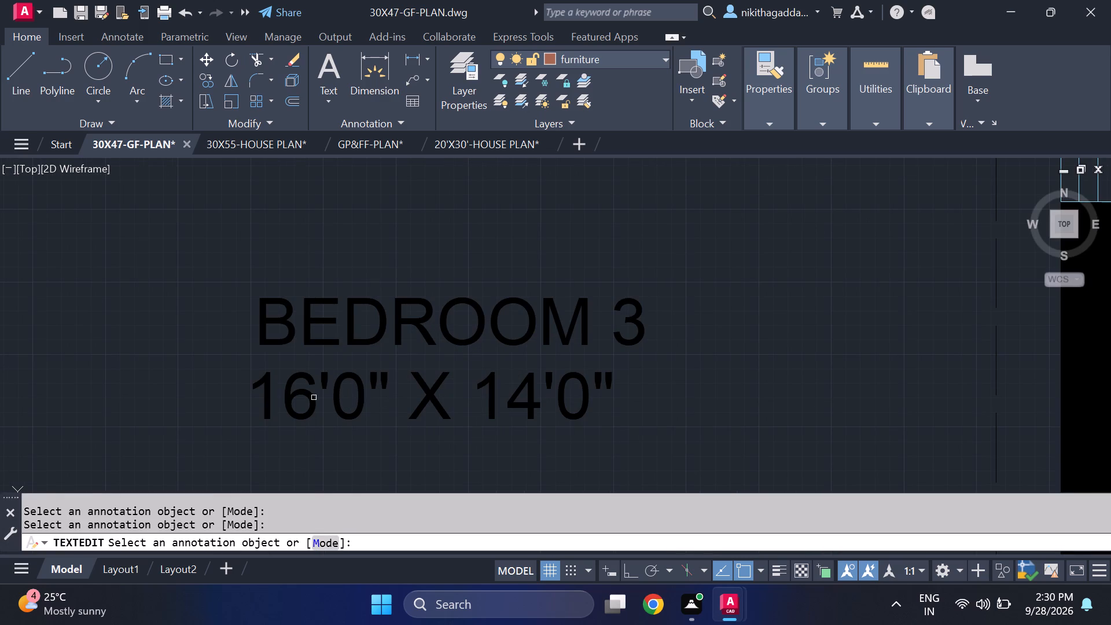
left_click(337, 388)
left_click(315, 391)
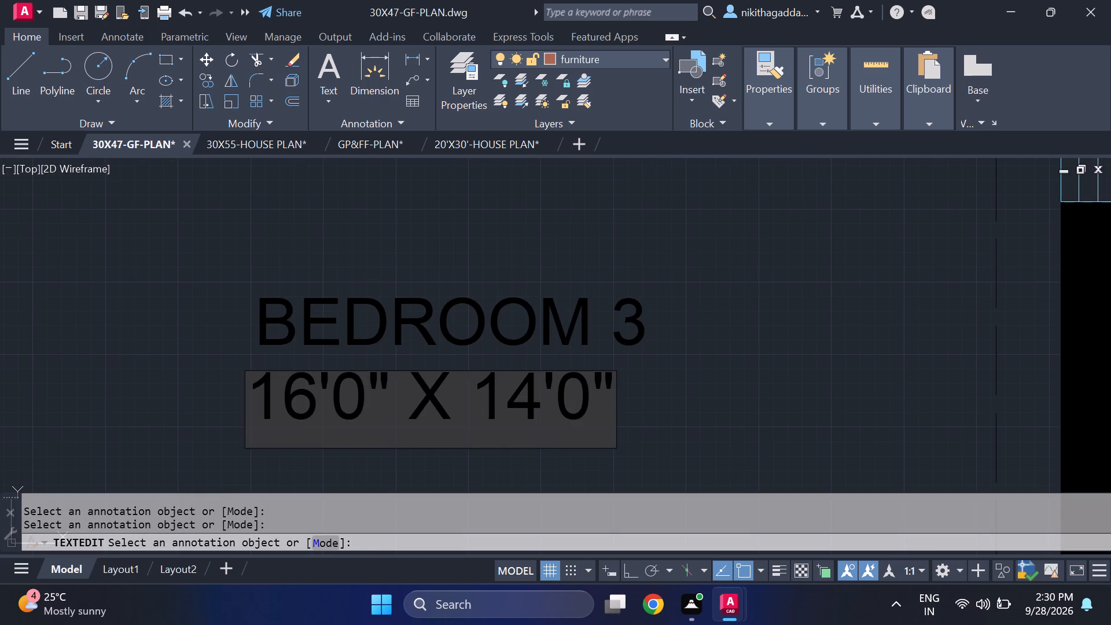
key("BackSpace")
key("1")
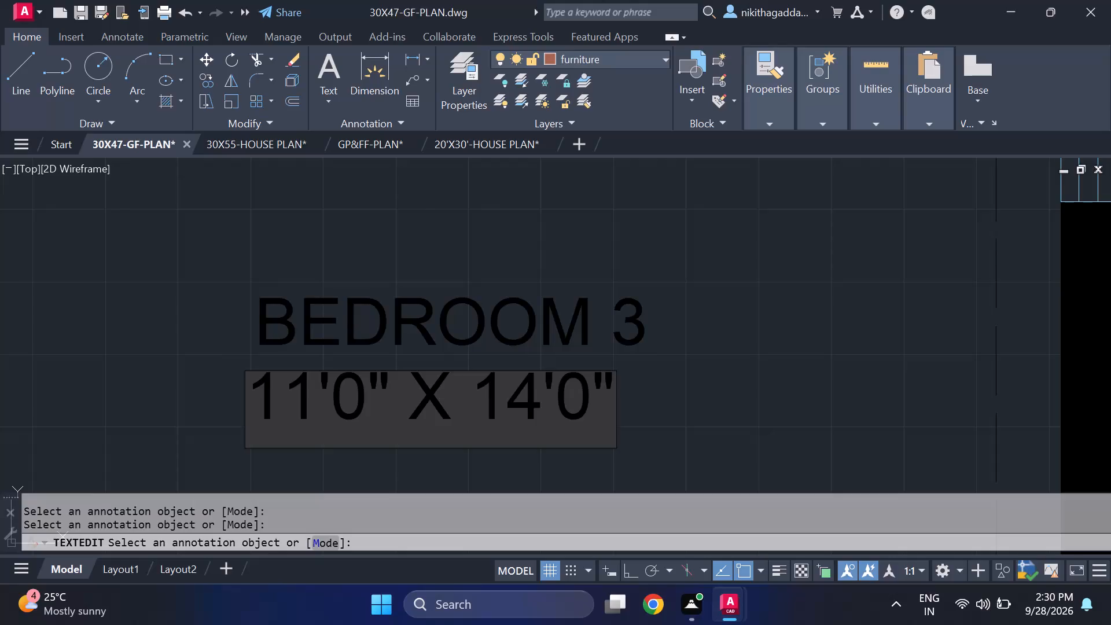
left_click(540, 398)
key("BackSpace")
key("2")
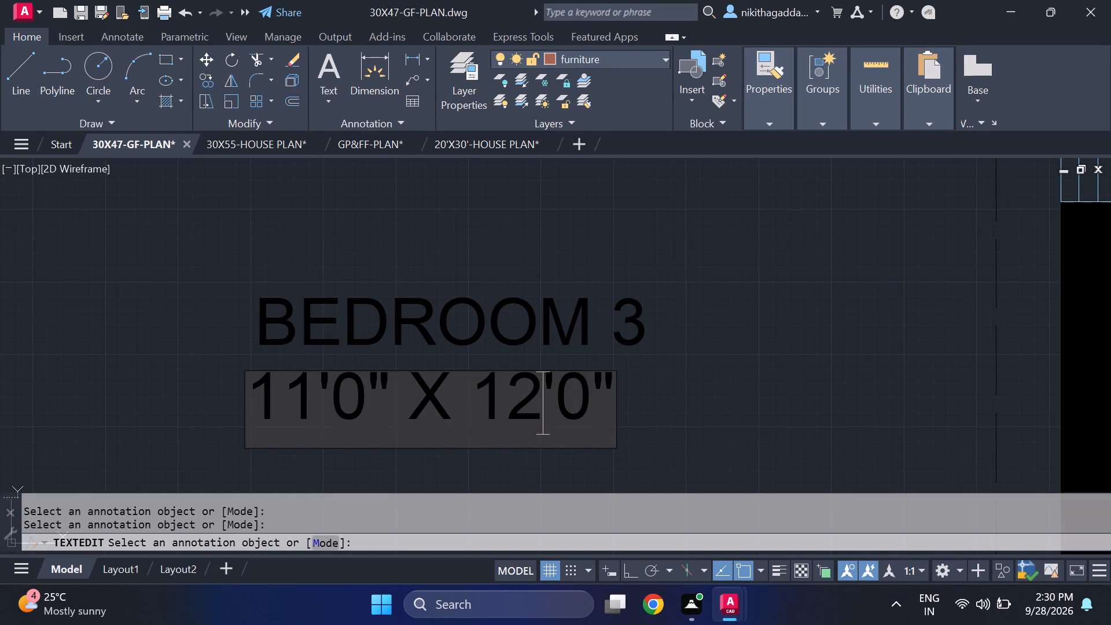
key("Return")
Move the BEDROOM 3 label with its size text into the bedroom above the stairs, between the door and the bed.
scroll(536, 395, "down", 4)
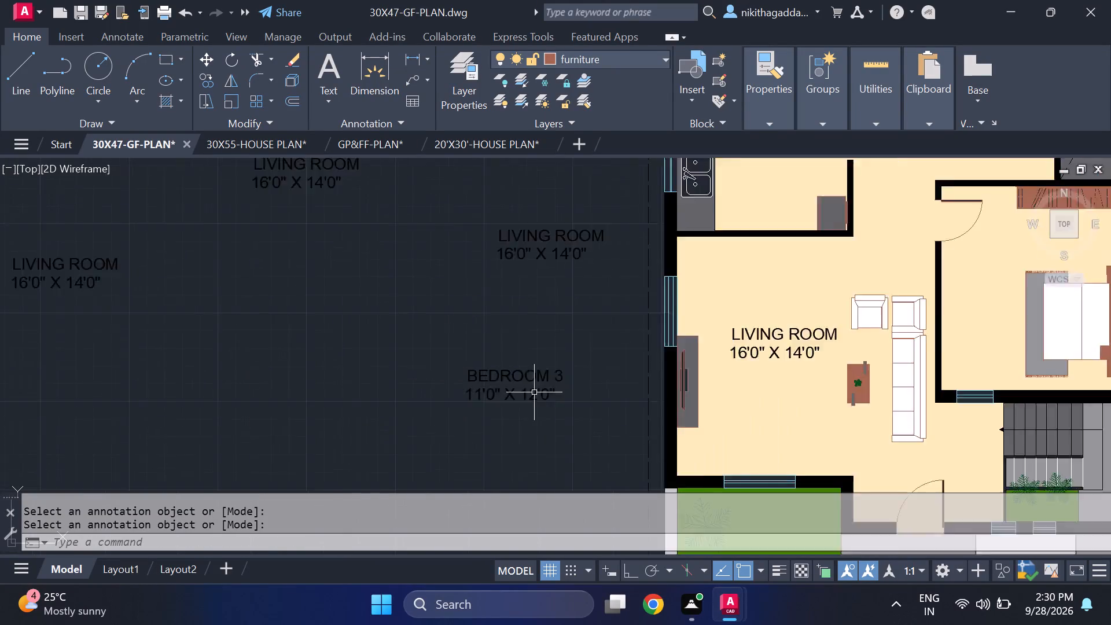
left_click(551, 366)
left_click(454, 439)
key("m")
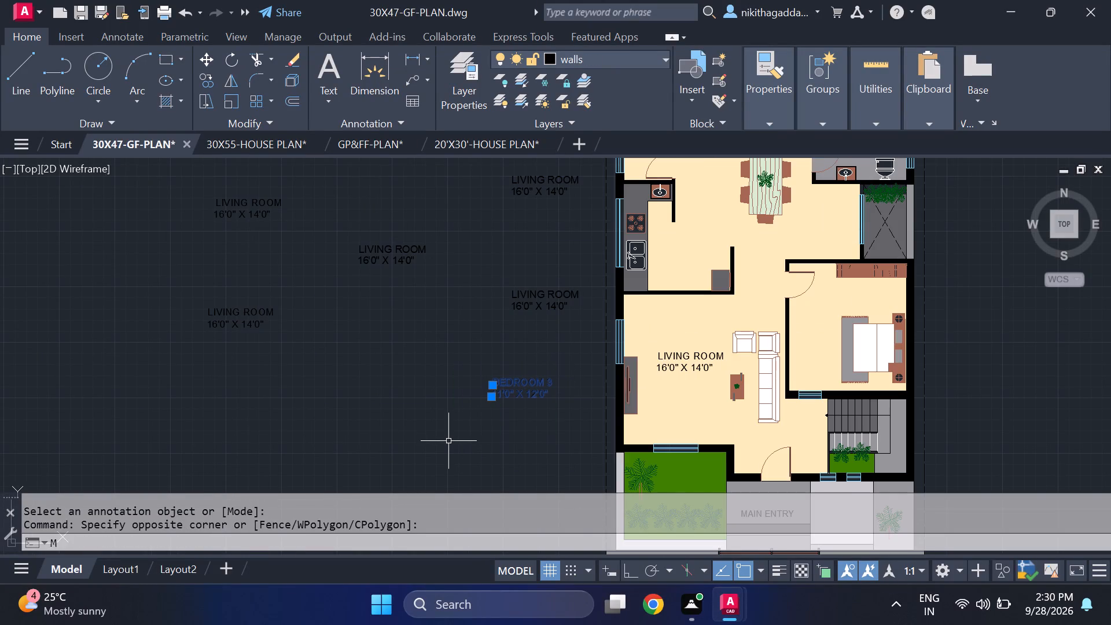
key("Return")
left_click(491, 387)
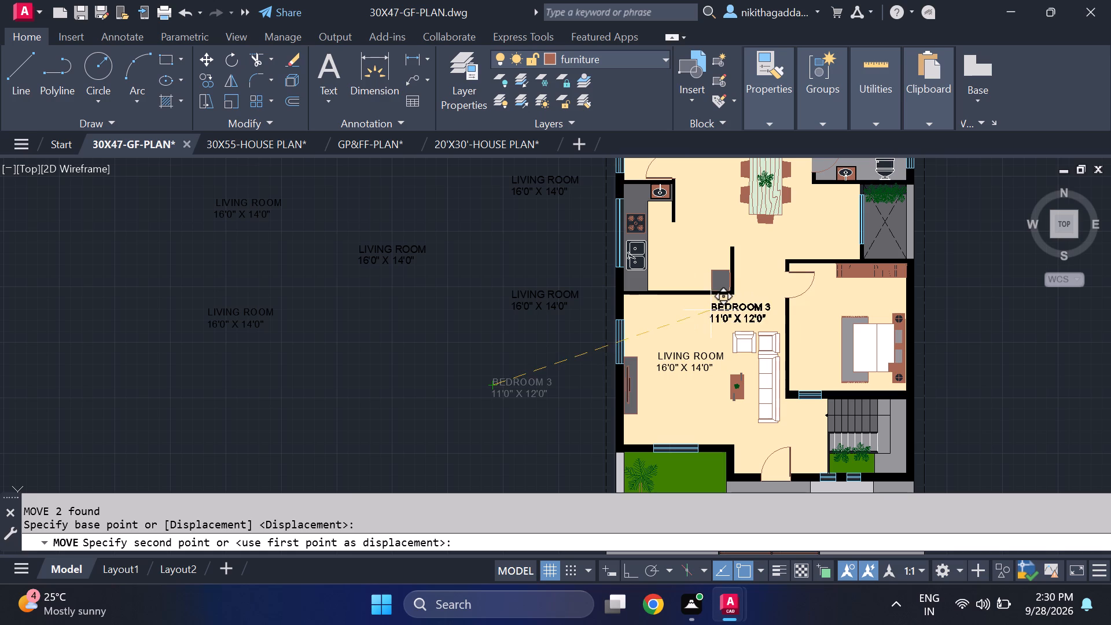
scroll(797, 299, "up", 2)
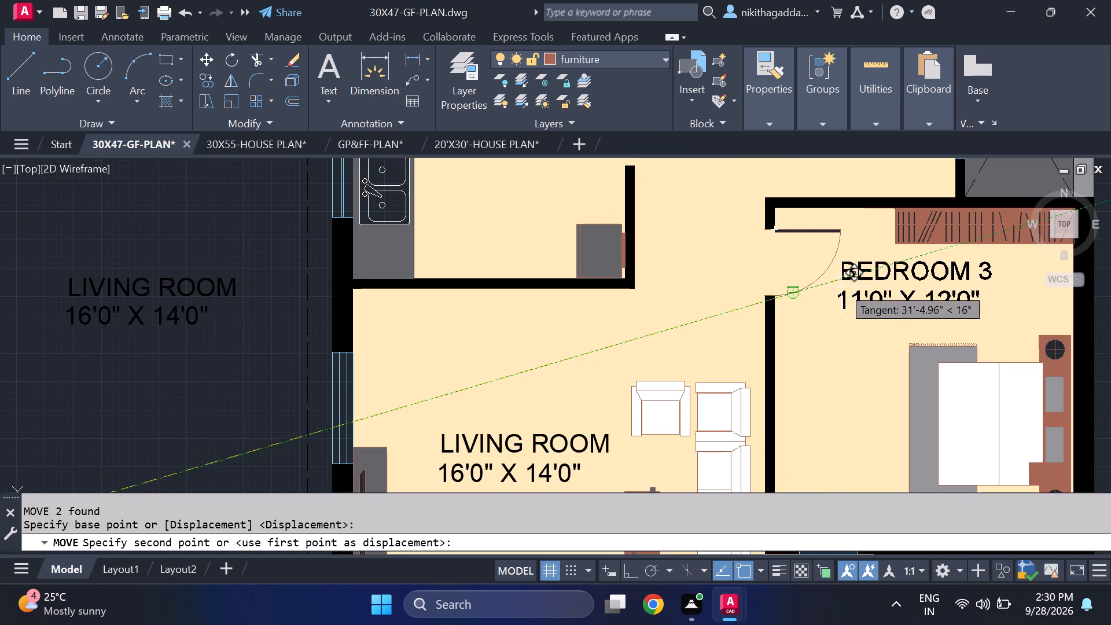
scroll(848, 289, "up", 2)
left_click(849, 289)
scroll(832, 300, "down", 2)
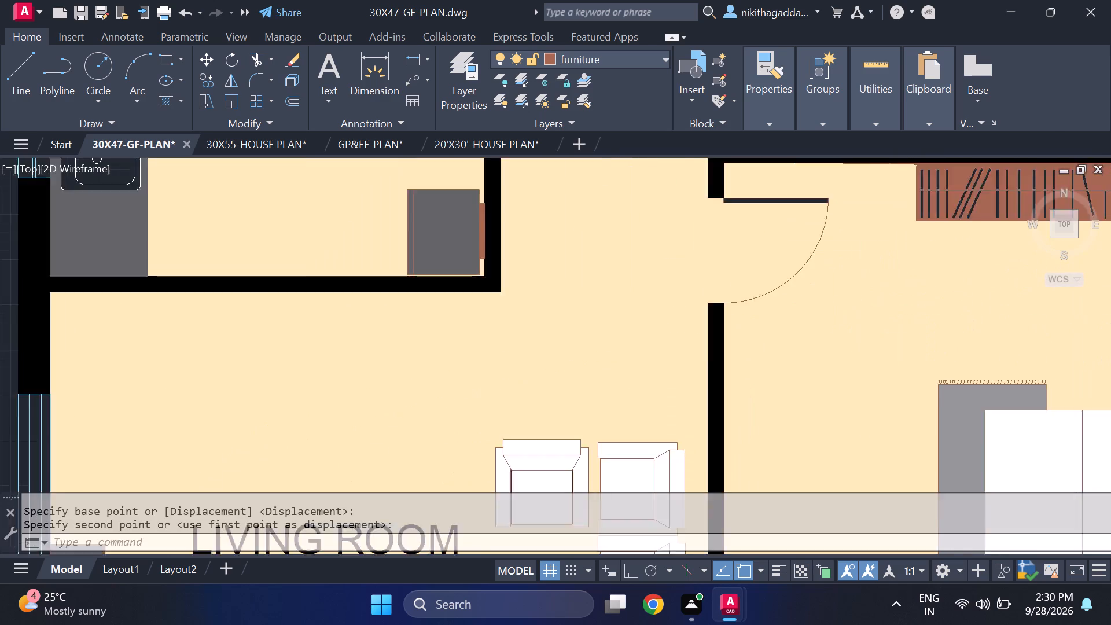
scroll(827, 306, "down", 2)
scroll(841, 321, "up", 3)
Erase the 11'0" X 12'0" size text and the BEDROOM 3 label from the bedroom above the stairs.
left_click(847, 296)
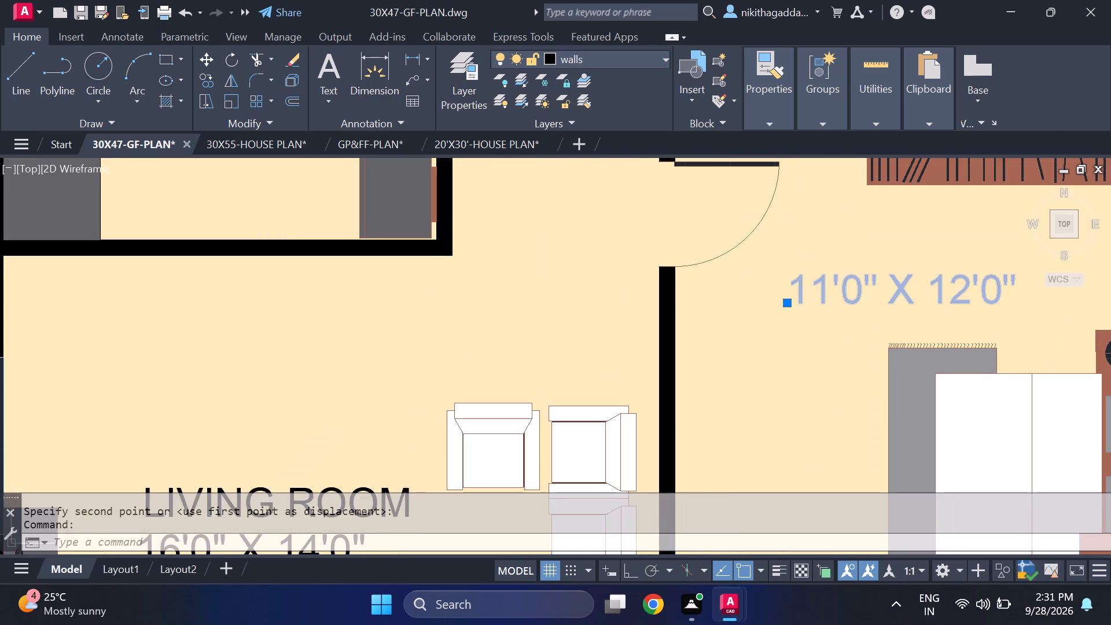
key("Delete")
left_click(858, 253)
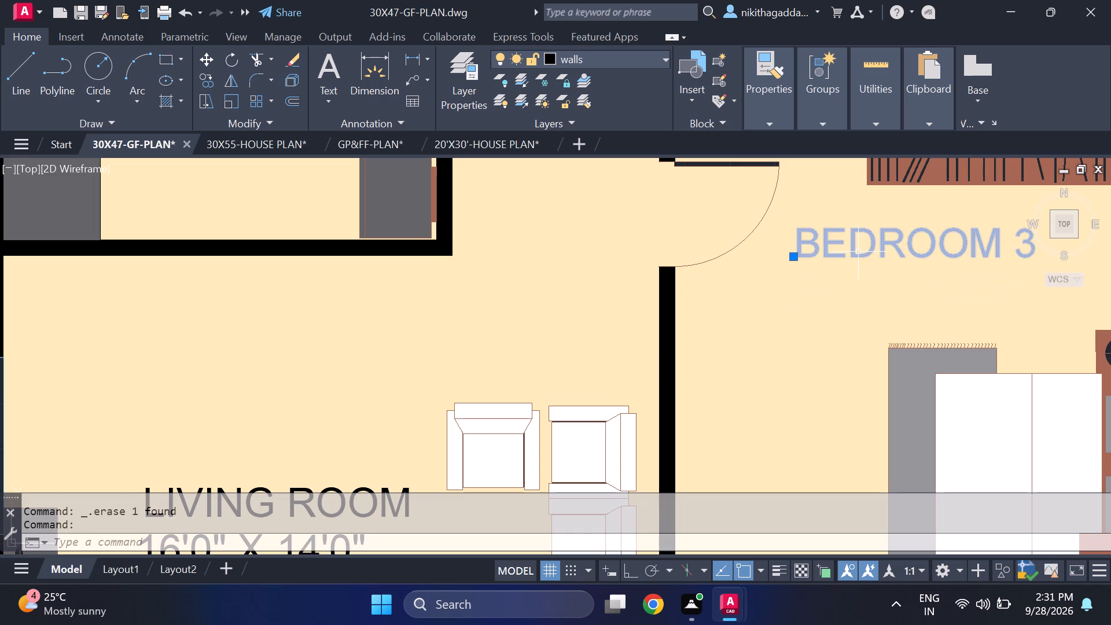
key("Delete")
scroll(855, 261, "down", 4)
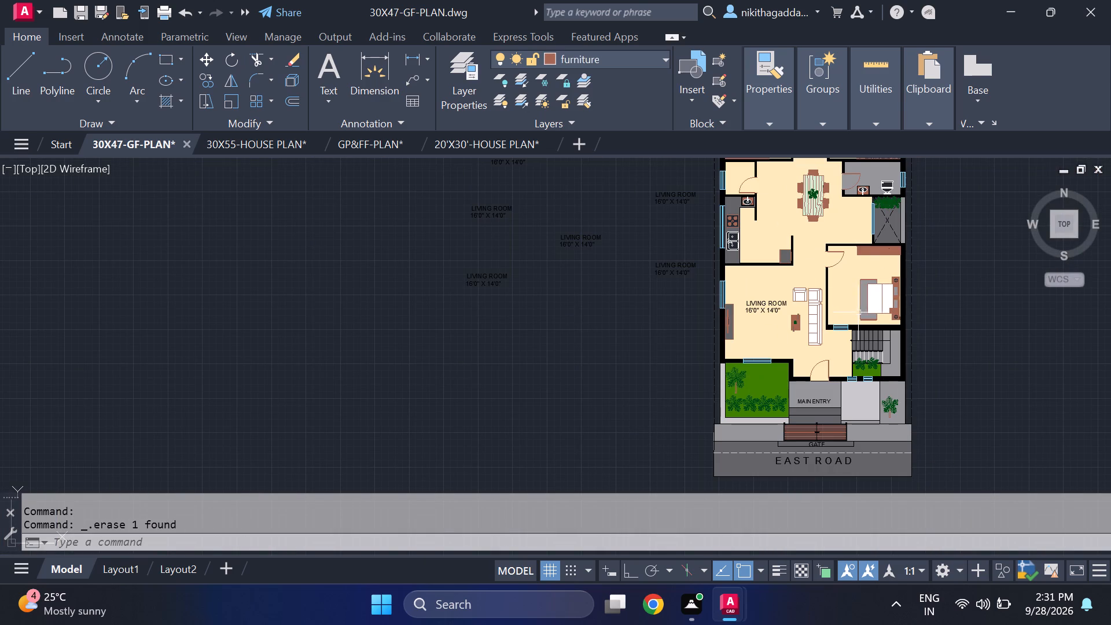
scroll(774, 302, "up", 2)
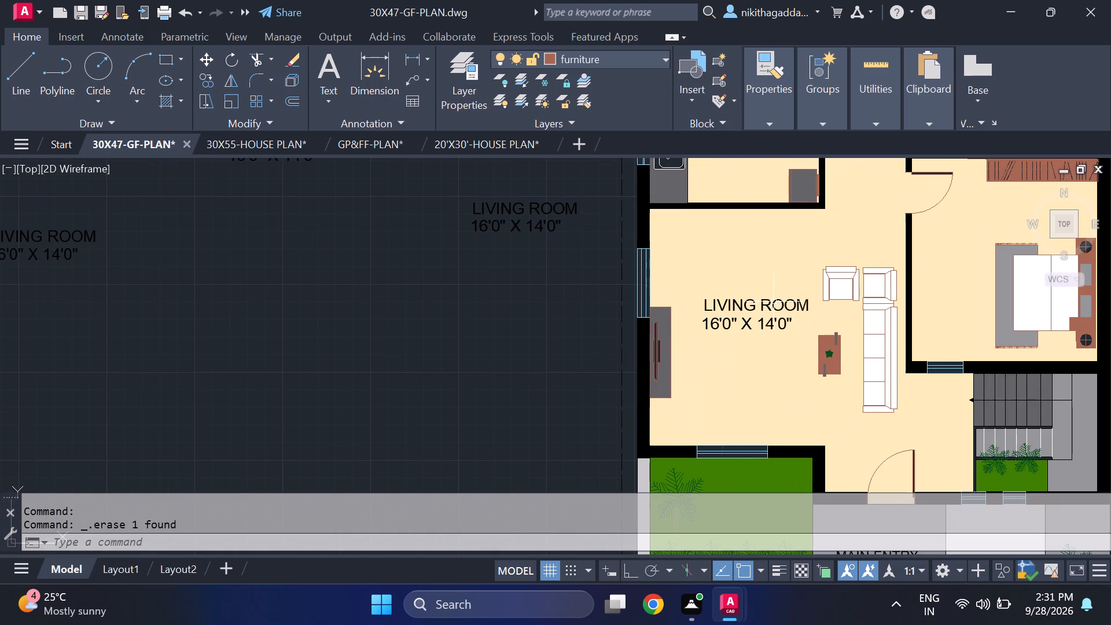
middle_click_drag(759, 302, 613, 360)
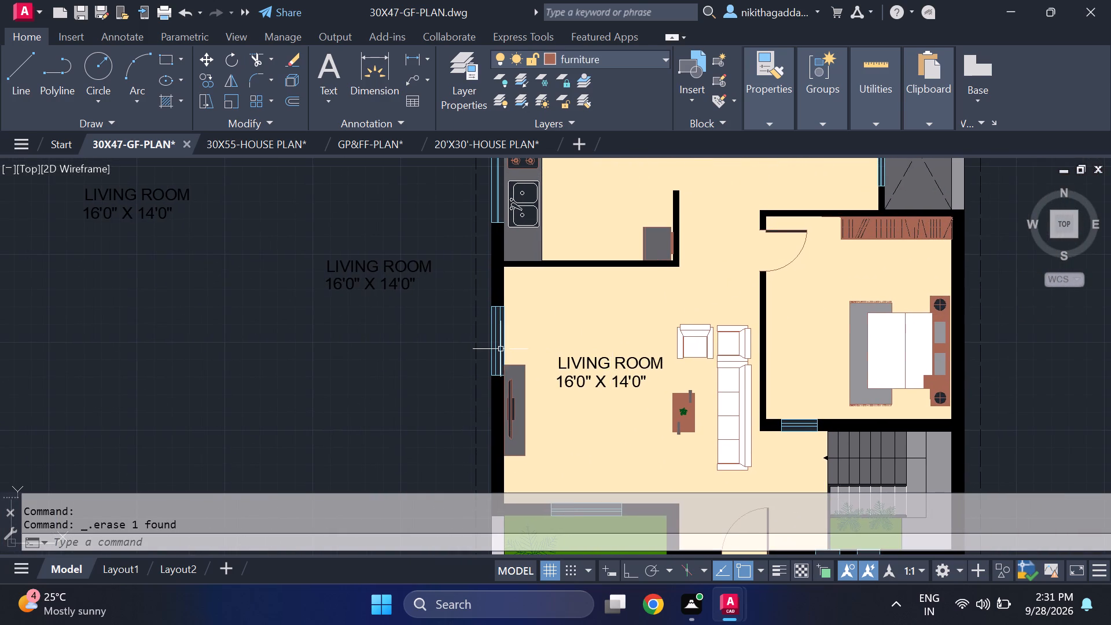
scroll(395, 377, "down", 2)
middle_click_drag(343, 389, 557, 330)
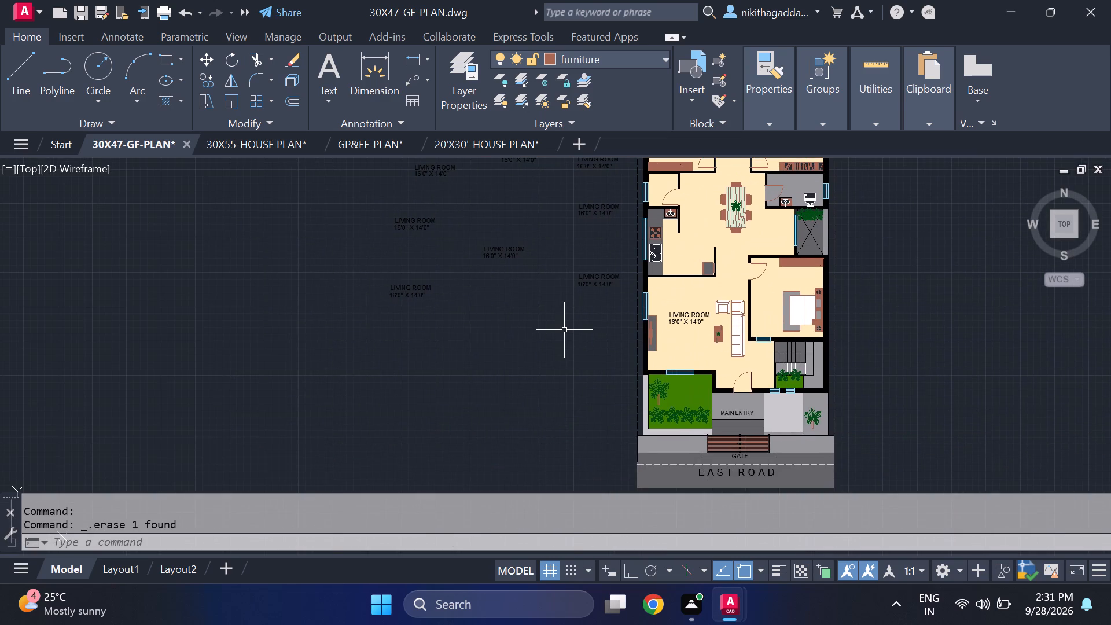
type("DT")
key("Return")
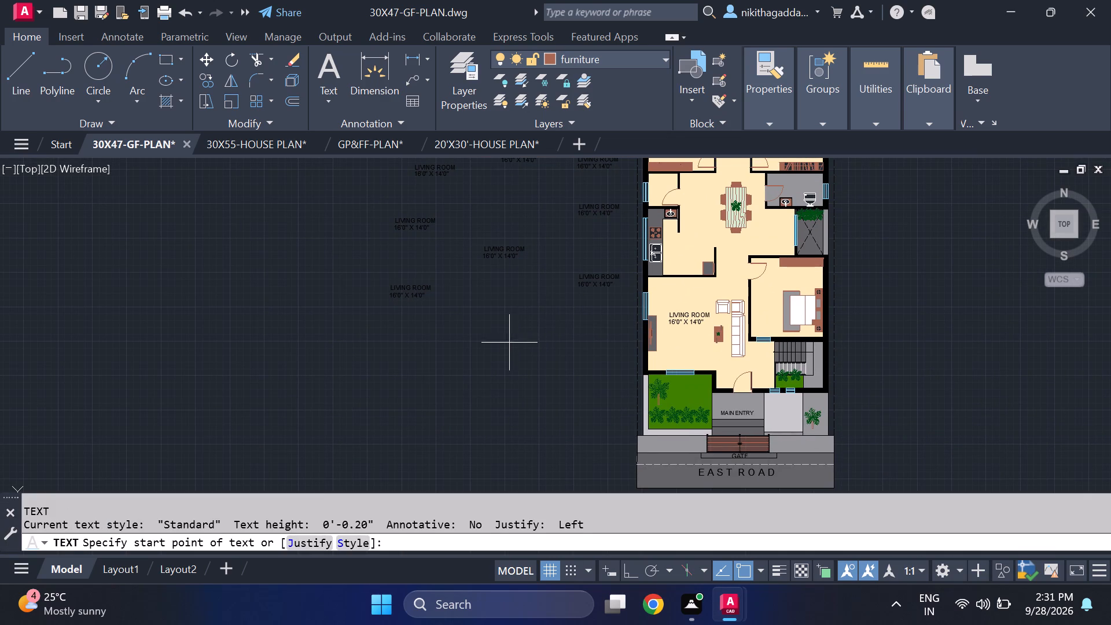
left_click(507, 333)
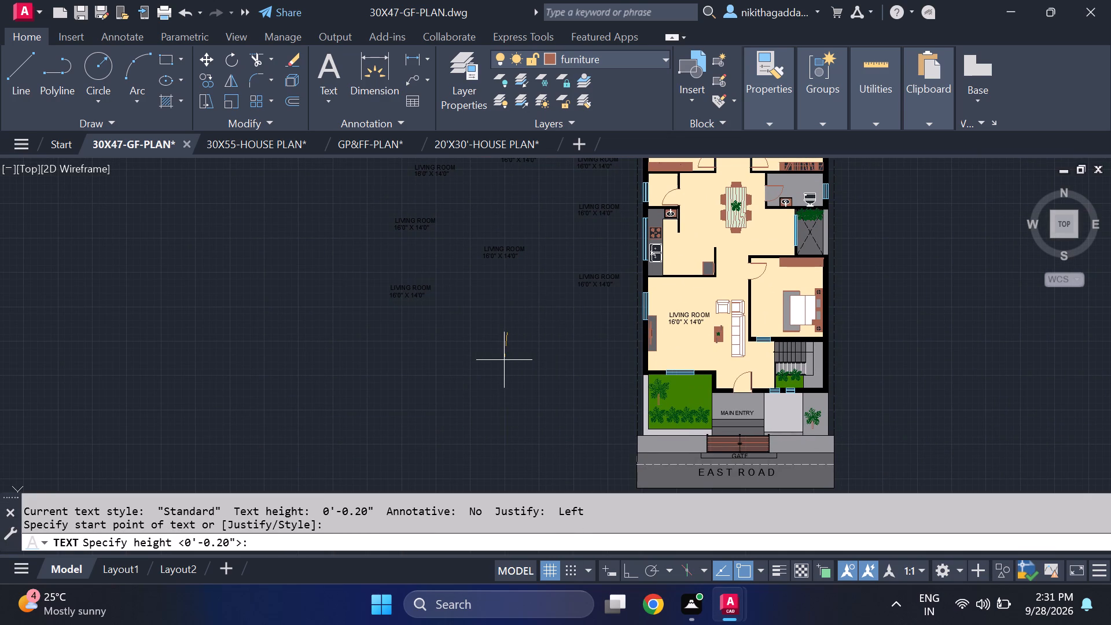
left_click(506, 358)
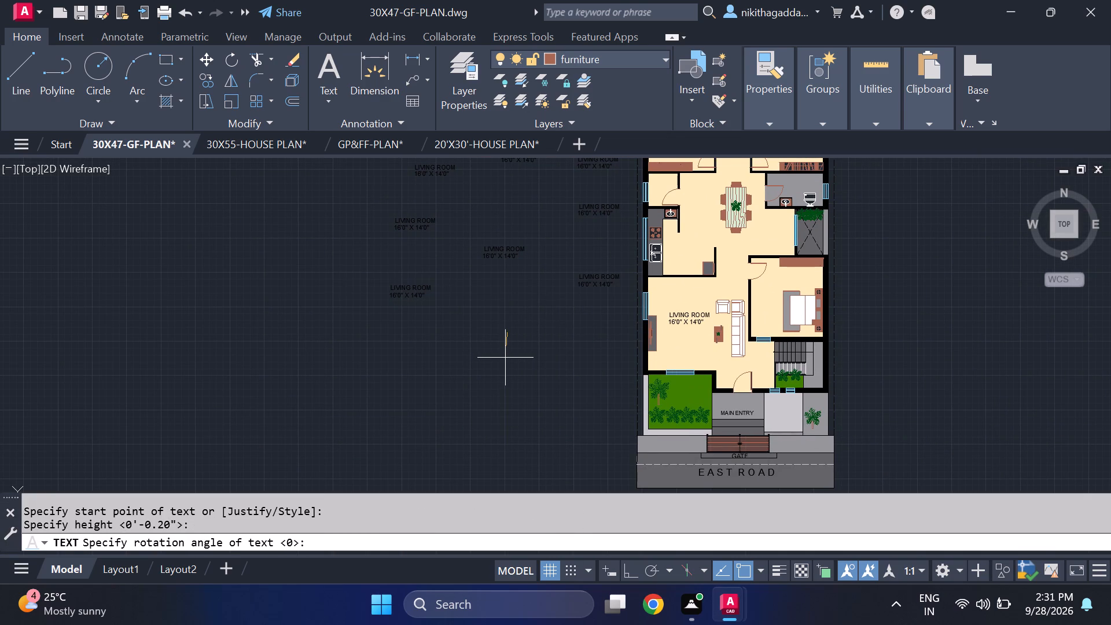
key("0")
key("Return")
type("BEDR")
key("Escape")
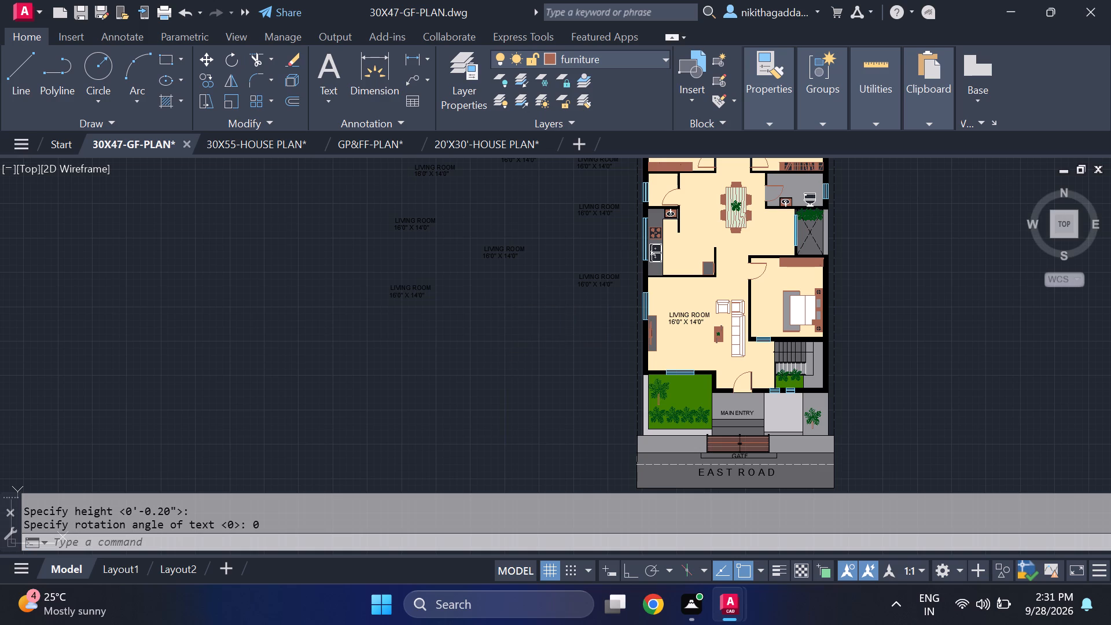
Make the text layer current.
left_click(643, 60)
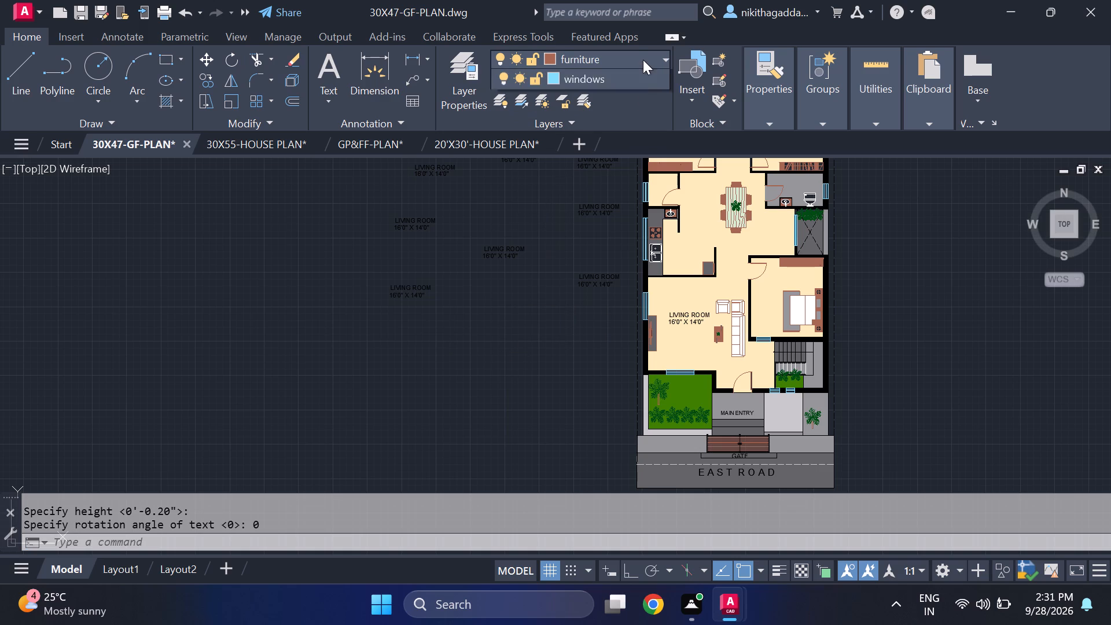
left_click(579, 229)
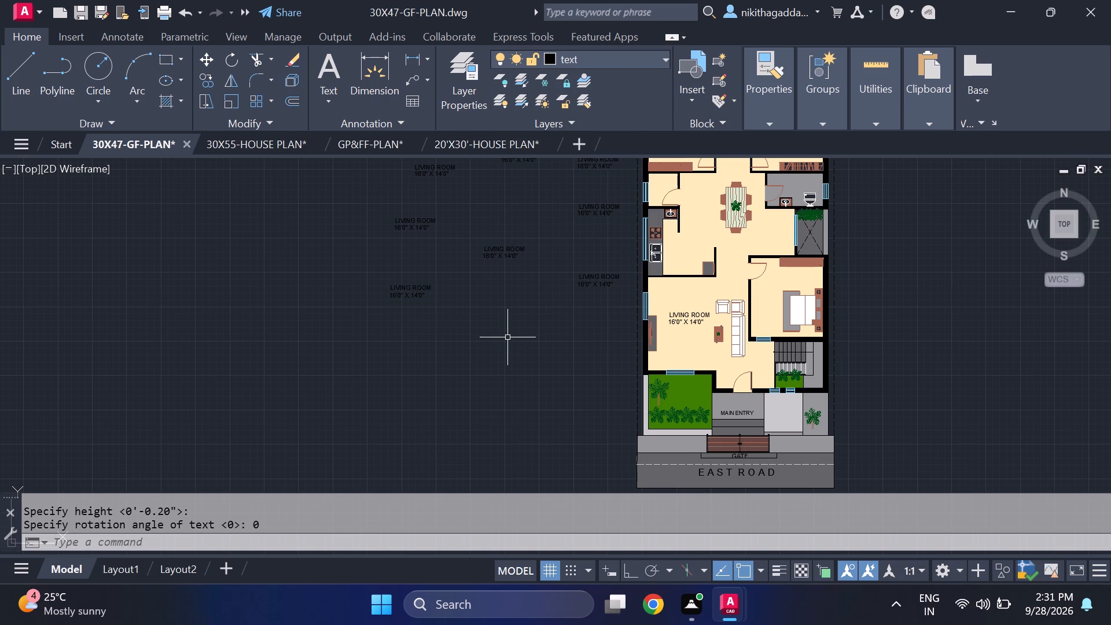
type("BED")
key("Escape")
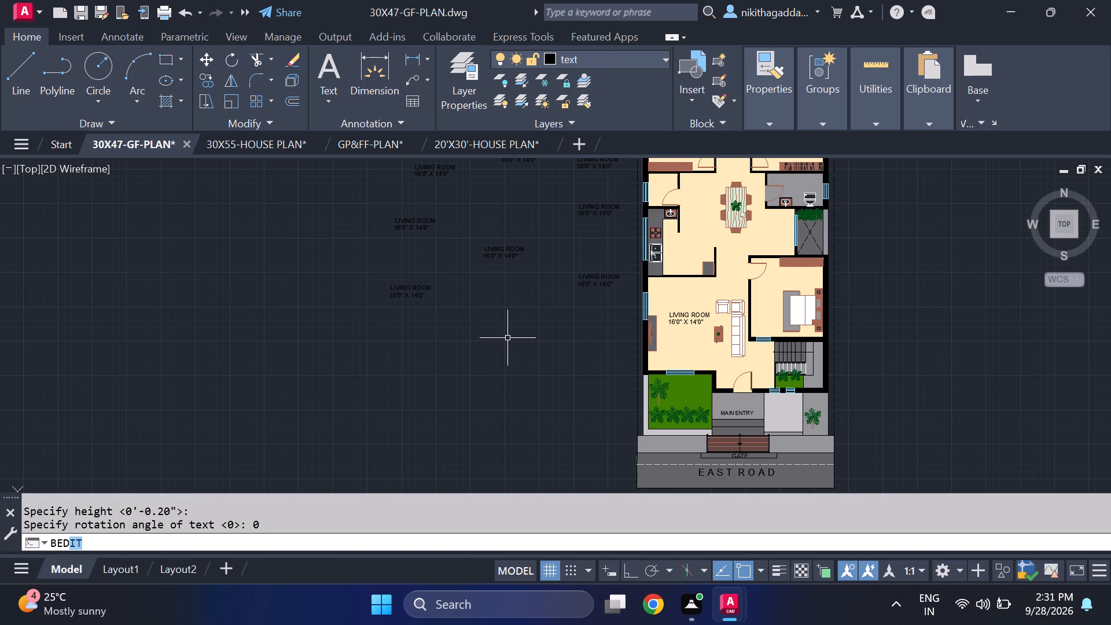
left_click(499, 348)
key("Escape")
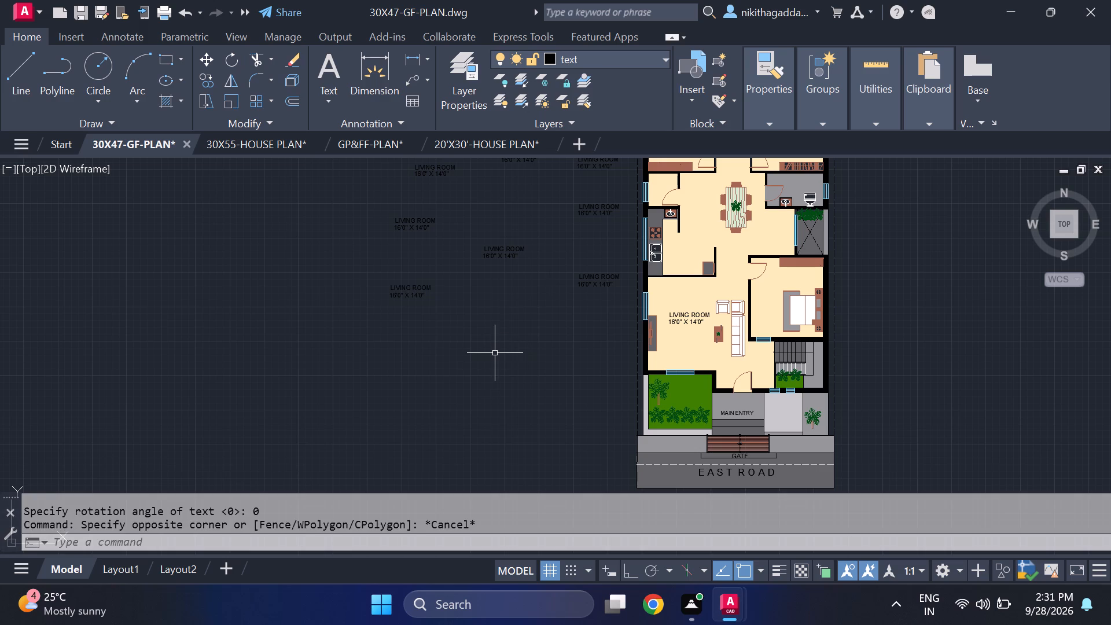
Place single-line text reading BEDROOM 3 with 0 rotation in the empty area outside the living room's TV-unit wall.
type("DT")
key("Return")
left_click(502, 330)
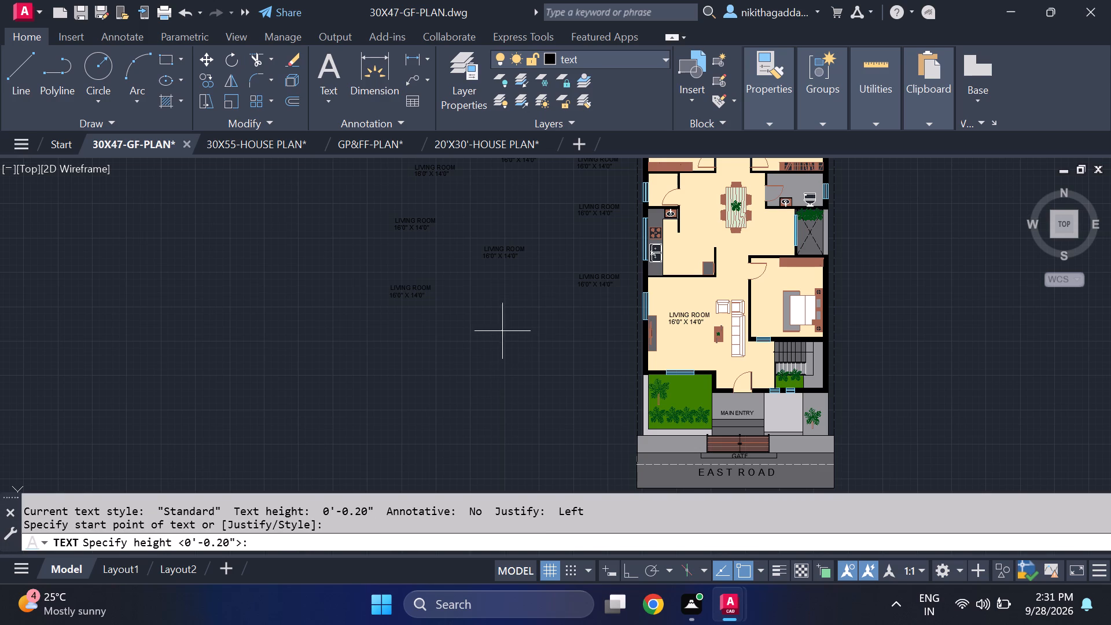
left_click(501, 354)
key("0")
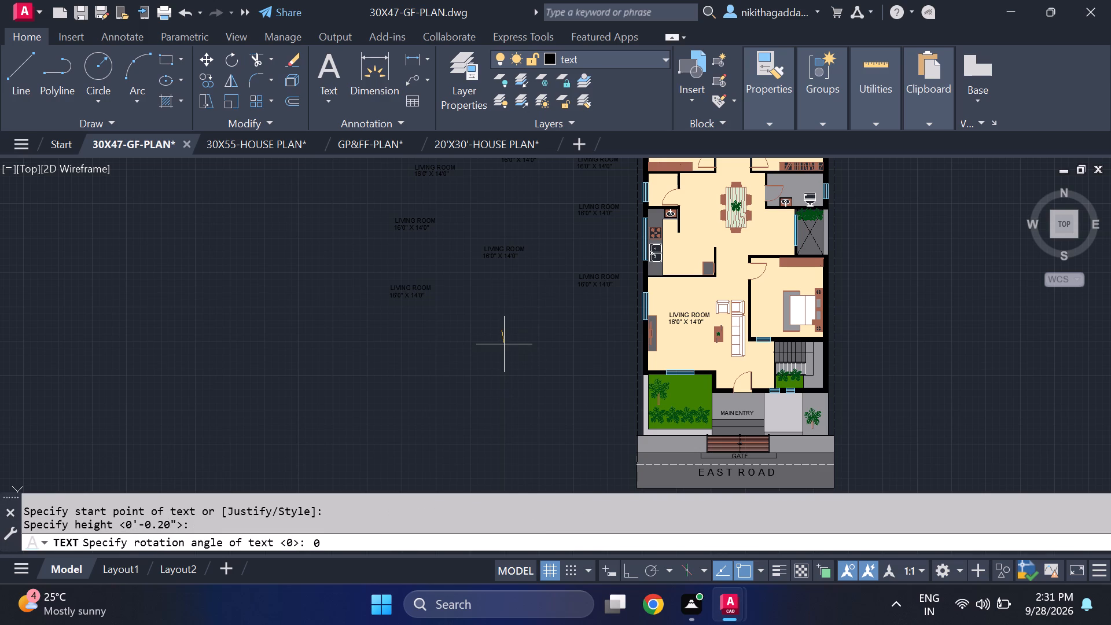
key("Return")
type("BR")
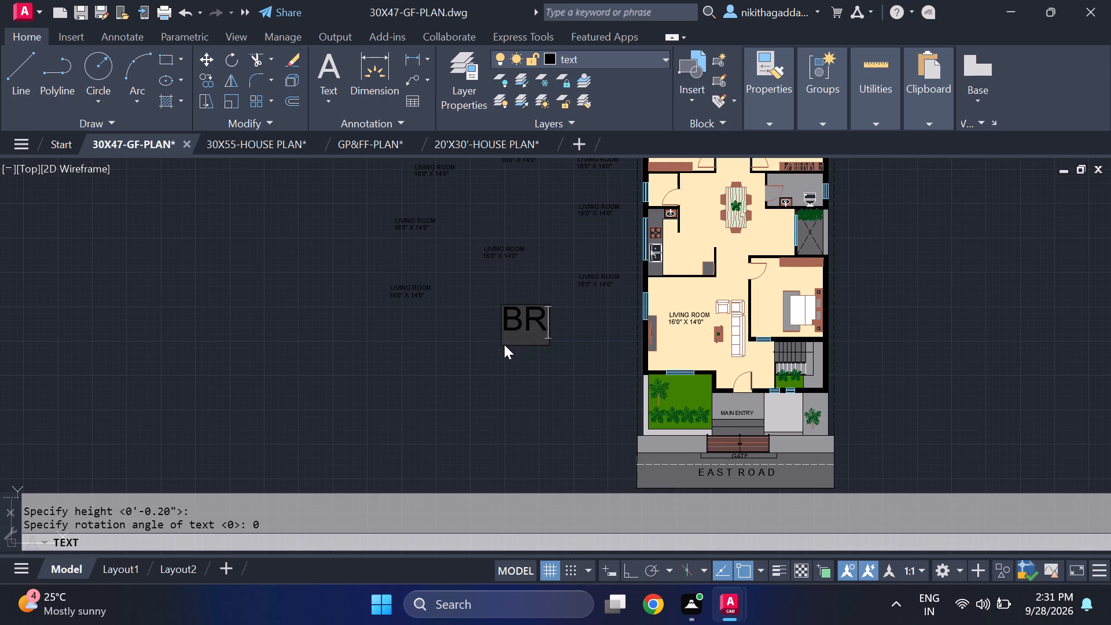
key("BackSpace")
type("EDROOM")
key("space")
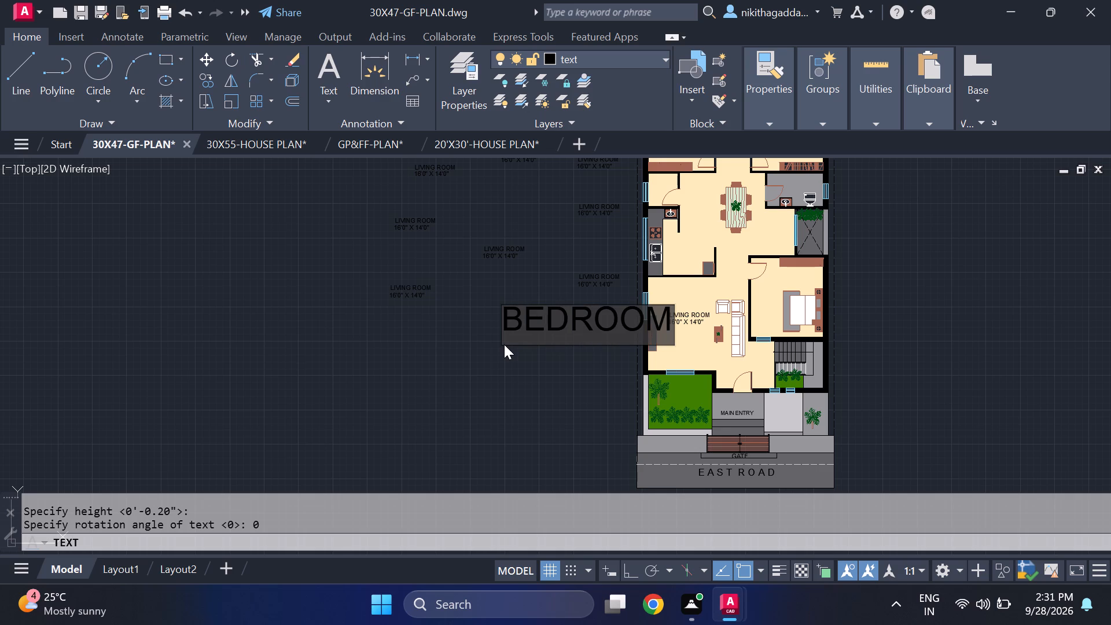
type("3")
key("Return")
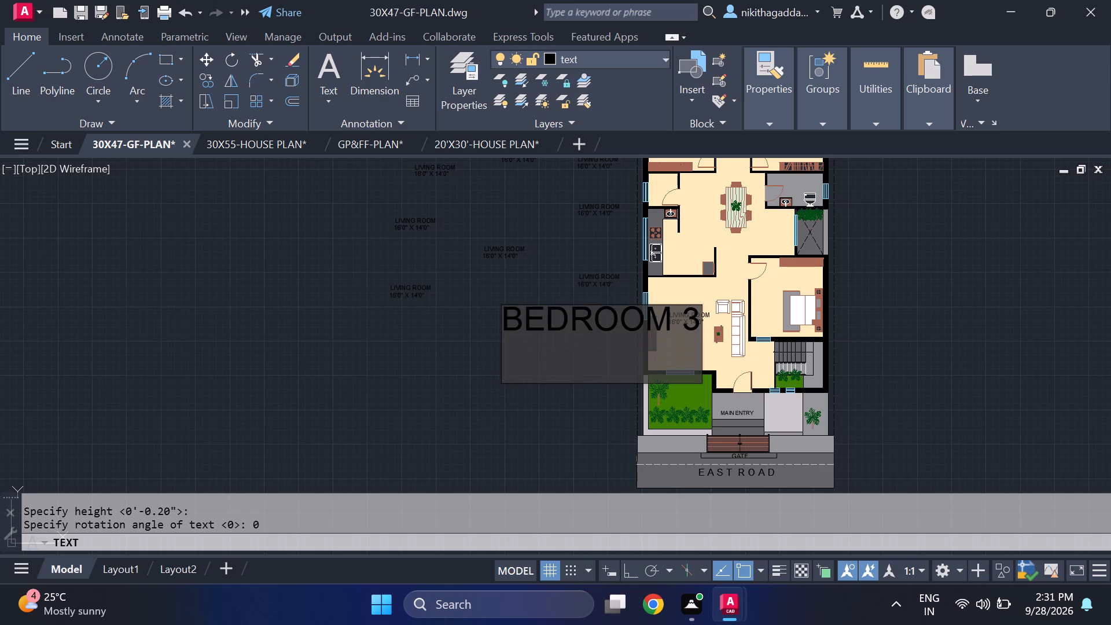
Add the size line 11'0" X 12'0" beneath BEDROOM 3 and finish the text.
type("11'")
key("0")
key("shift+quotedbl")
key("x")
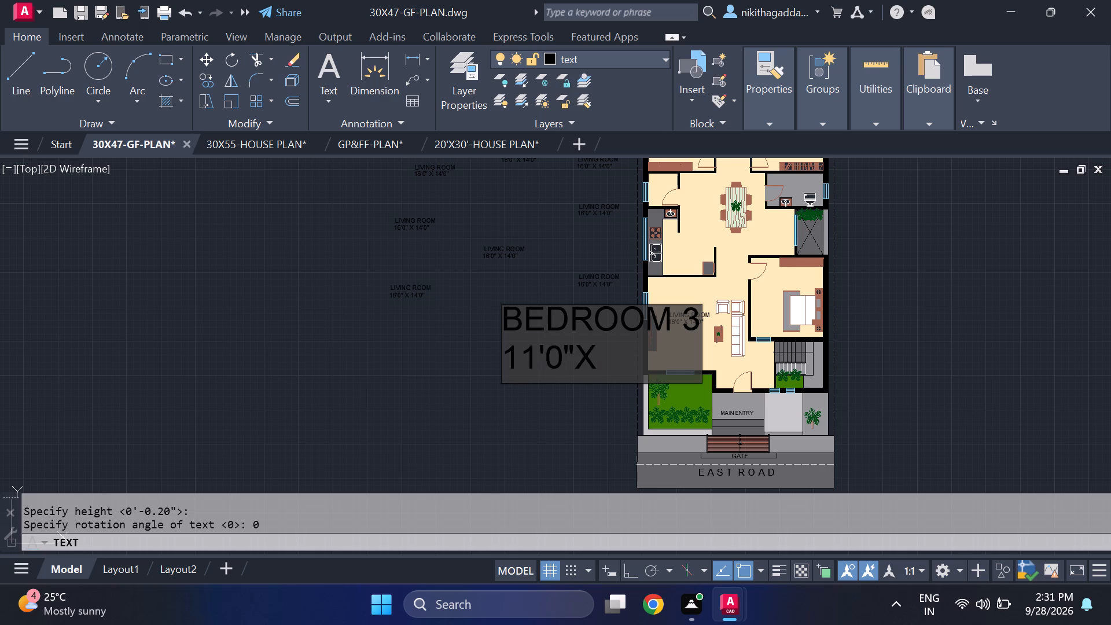
key("BackSpace")
key("space")
type("X")
key("space")
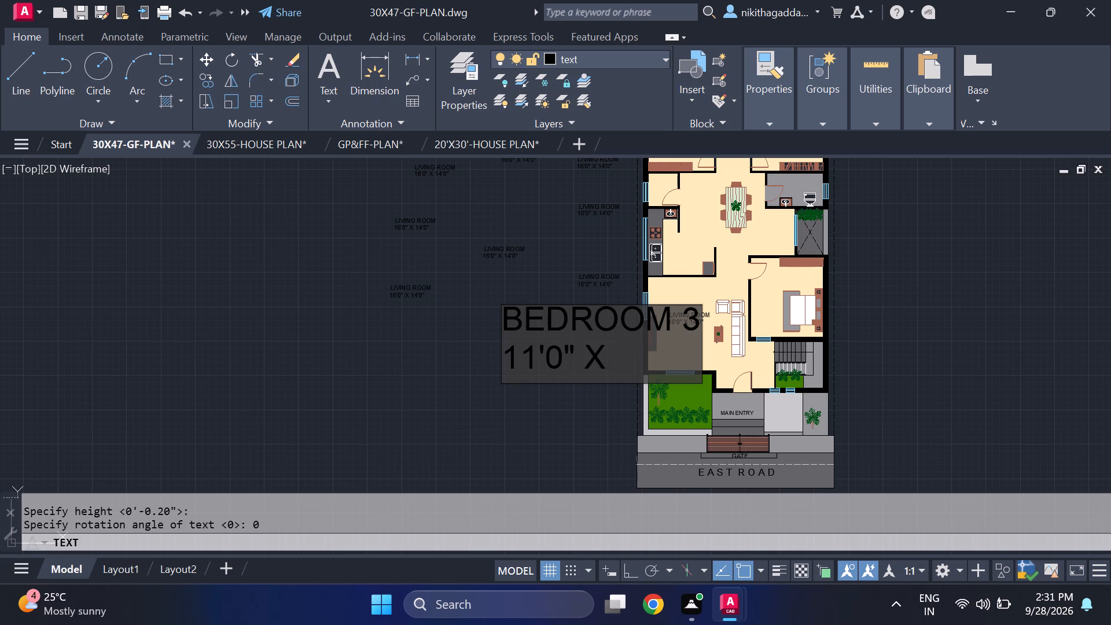
type("12'")
type("0\"")
key("Return")
key("Return")
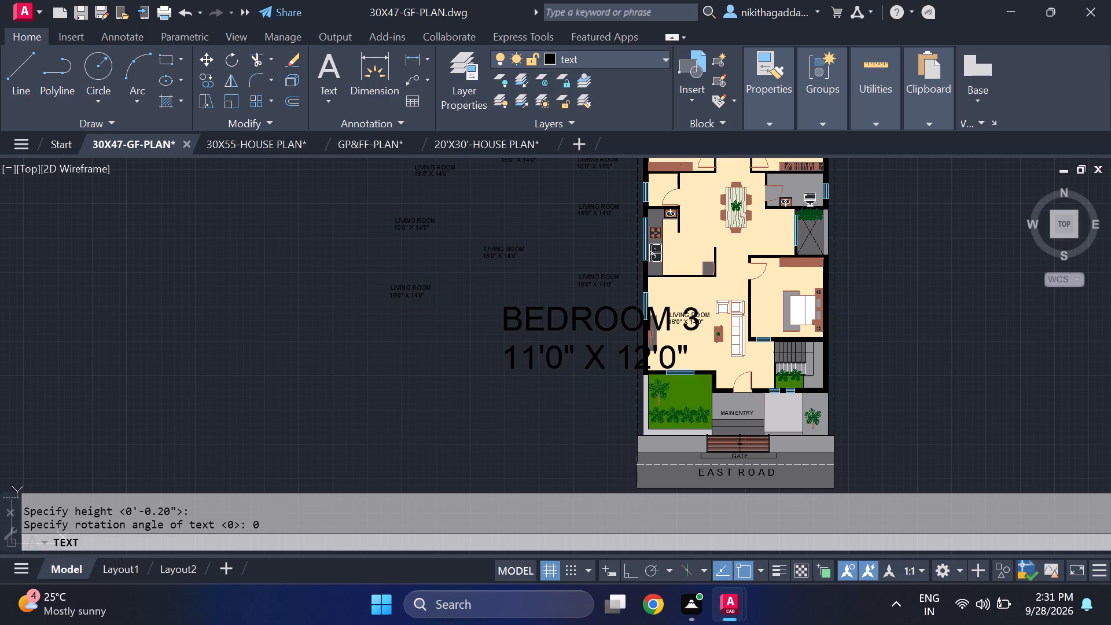
Scale the BEDROOM 3 label and its size text down from the size text's start point to roughly match the LIVING ROOM labels.
left_click(546, 296)
left_click(480, 386)
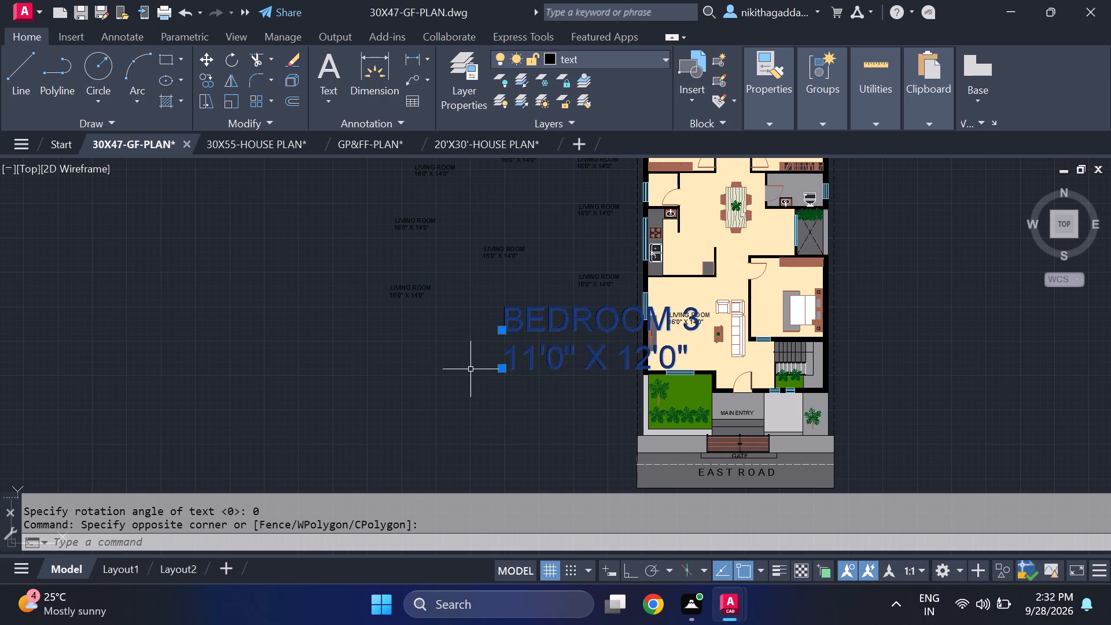
type("SCALE")
key("Return")
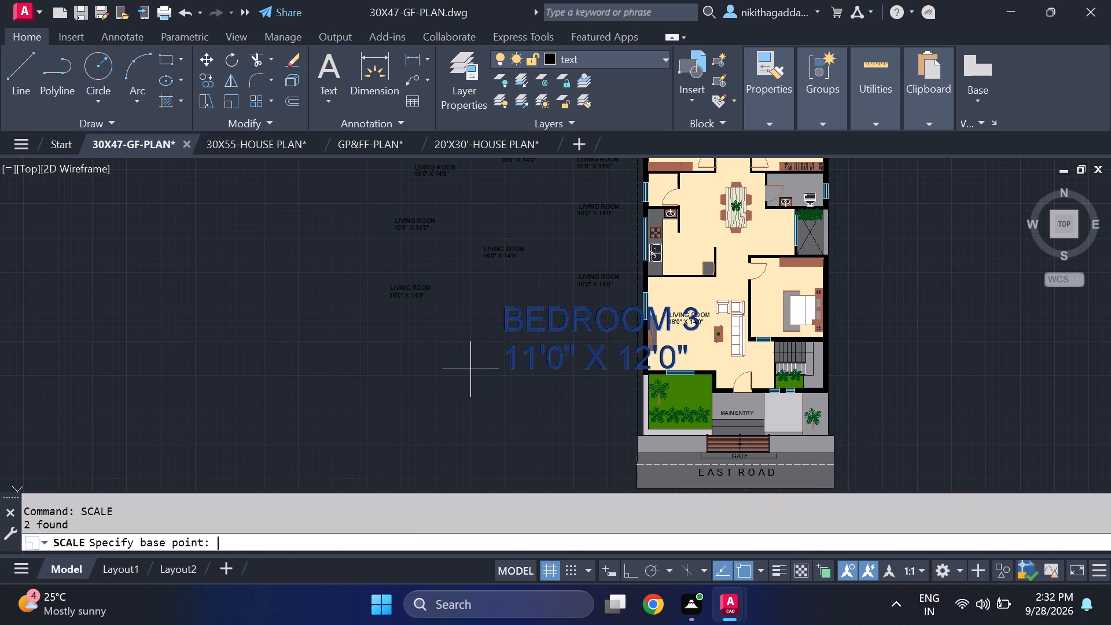
left_click(505, 367)
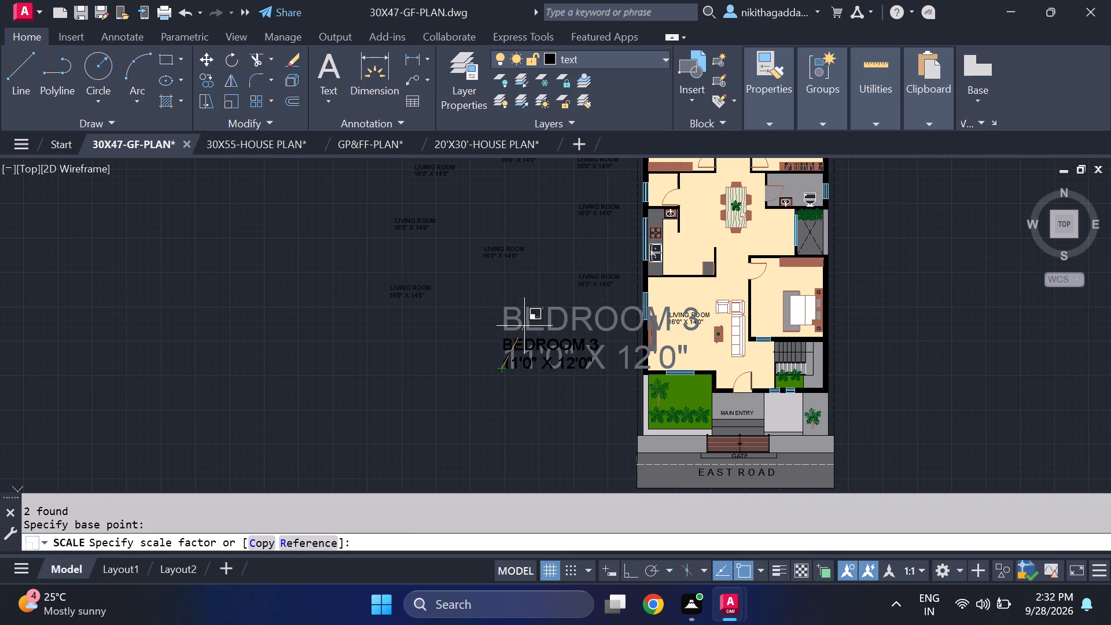
scroll(504, 336, "up", 2)
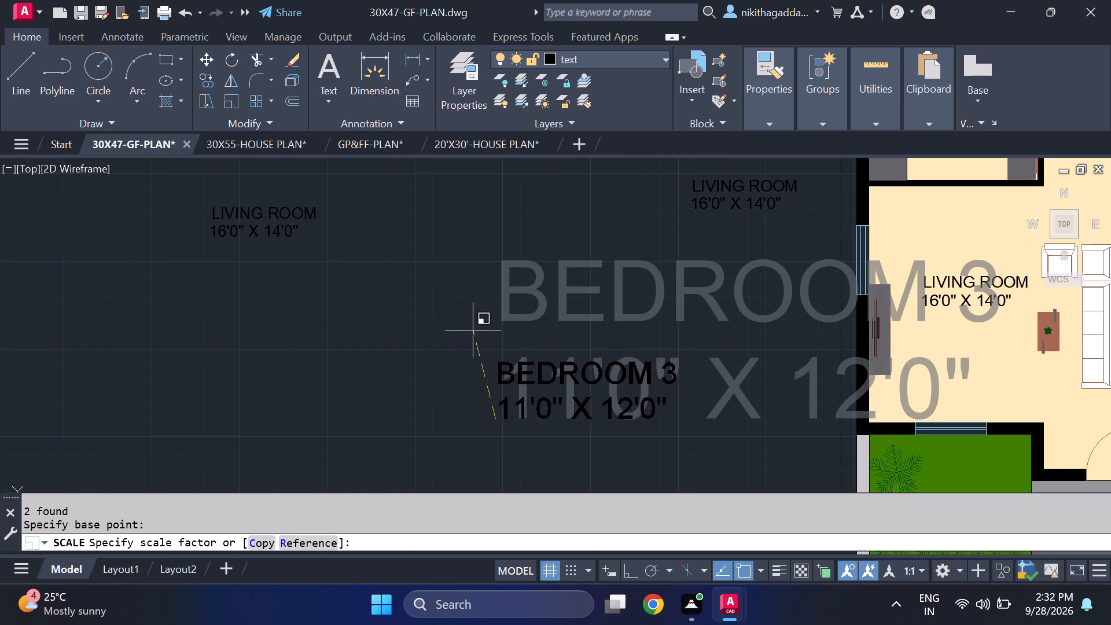
left_click(457, 372)
Move the BEDROOM 3 label and its size text into the bedroom beside the living room, between the wardrobe and bed.
scroll(539, 373, "down", 2)
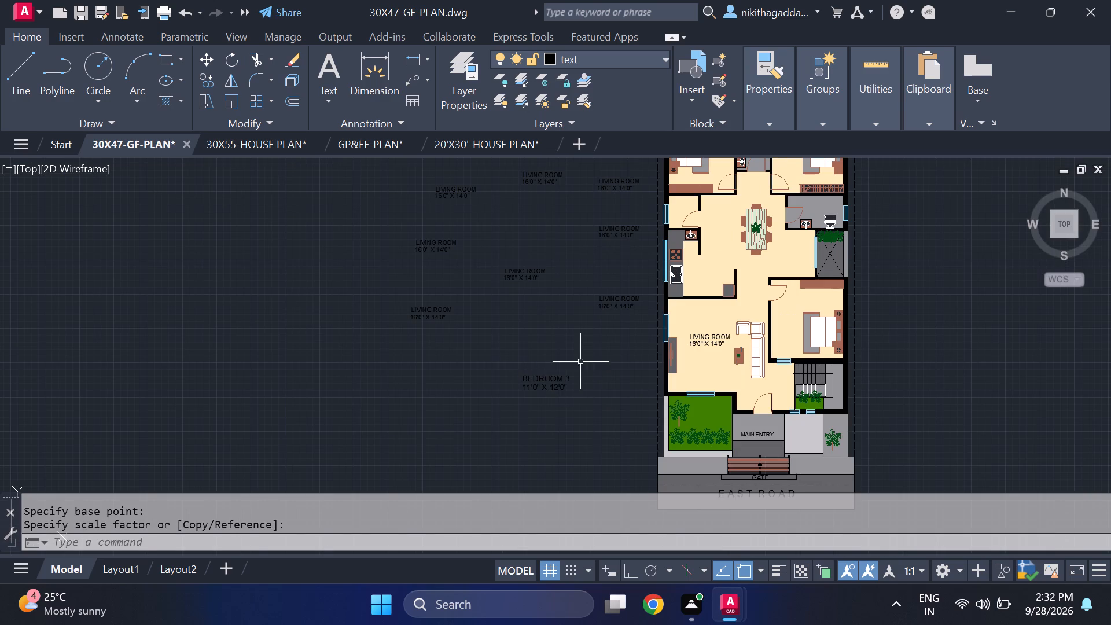
left_click(583, 358)
left_click(418, 437)
key("m")
key("Return")
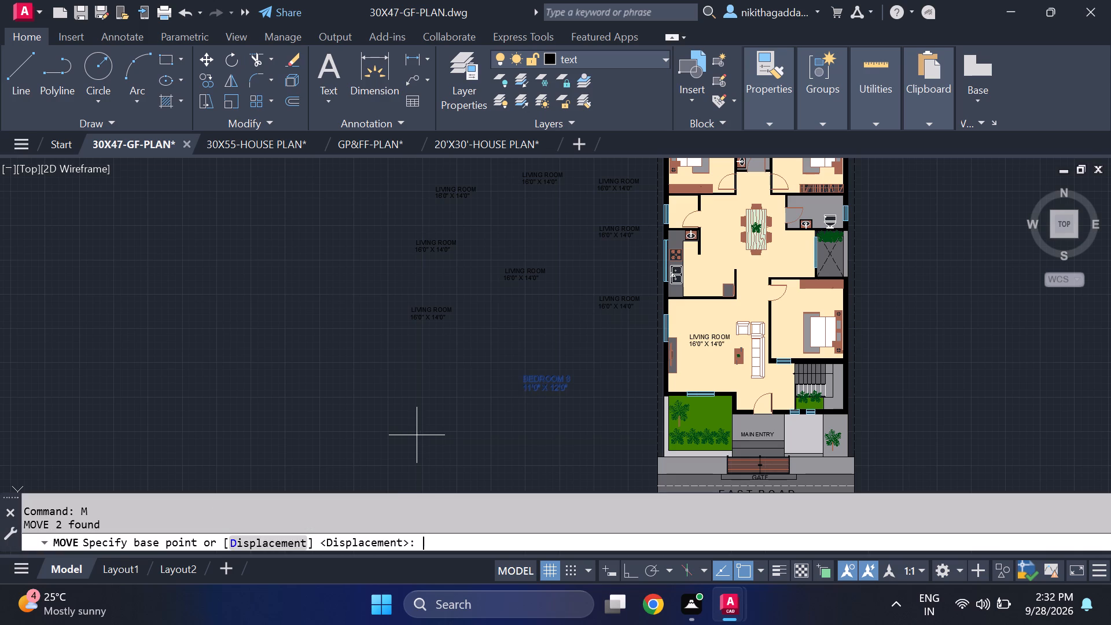
scroll(521, 390, "up", 2)
left_click(529, 366)
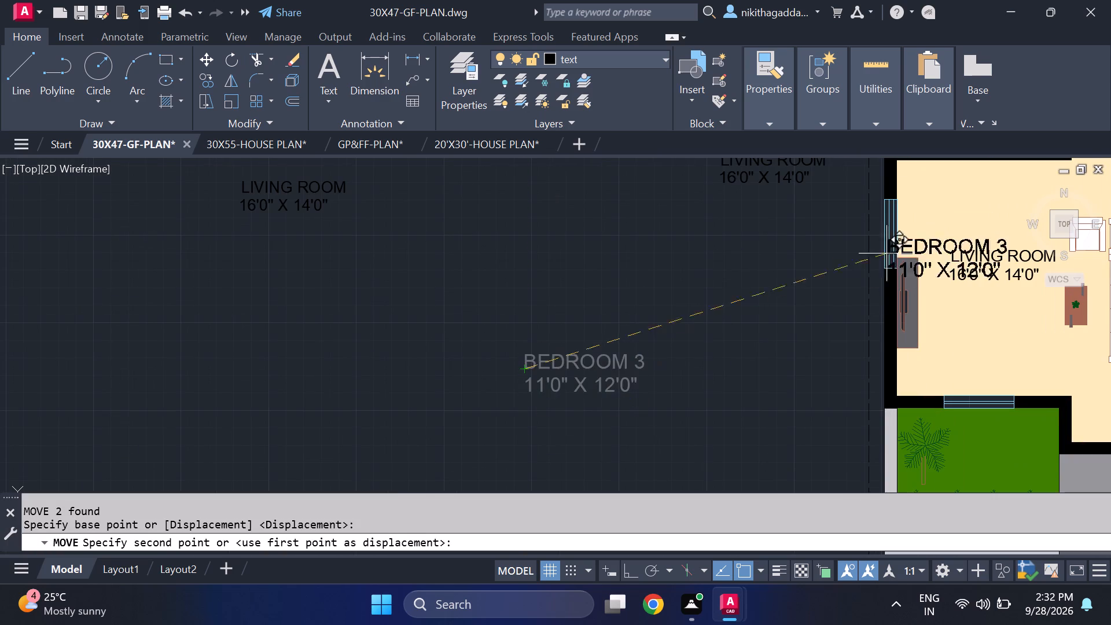
middle_click_drag(763, 273, 0, 465)
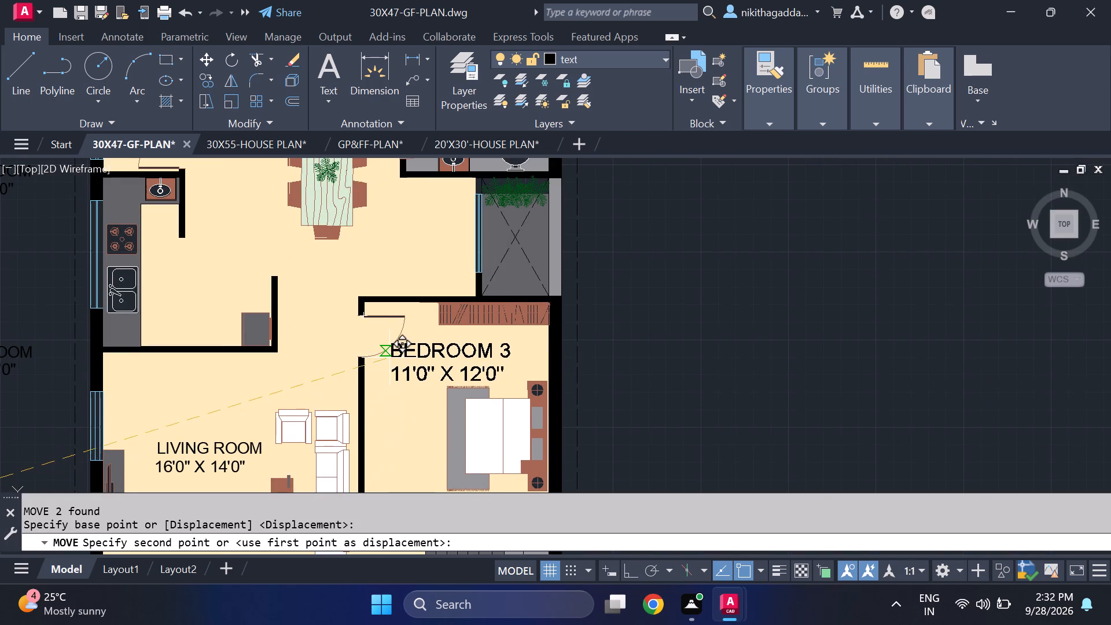
left_click(392, 354)
Scale the BEDROOM 3 label and its size text down further from the size text's start point to match the LIVING ROOM label.
scroll(396, 379, "down", 2)
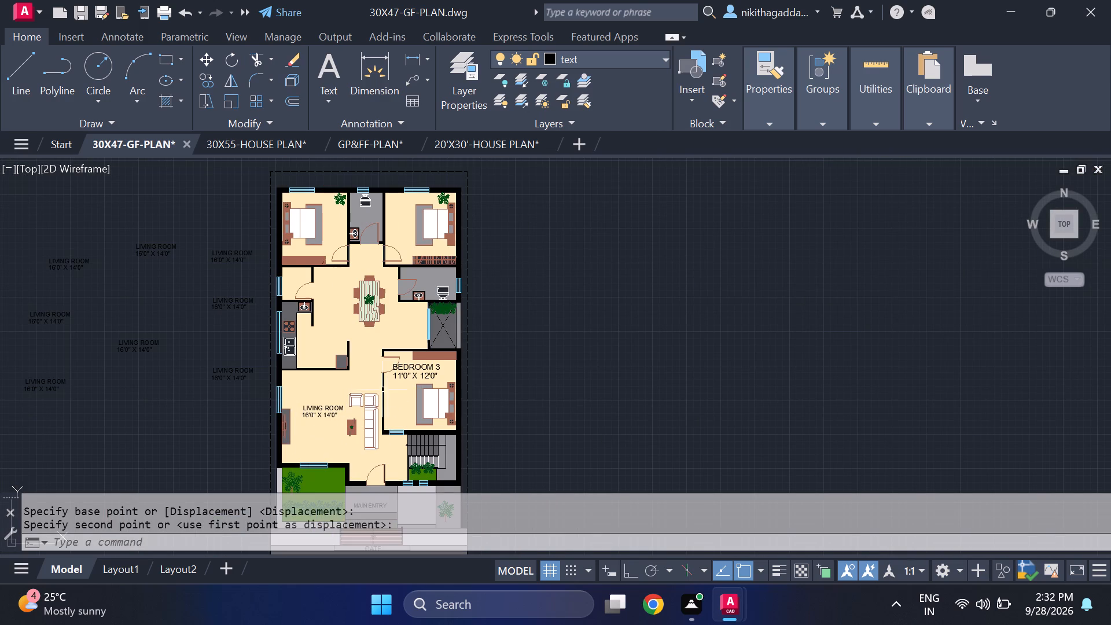
scroll(421, 373, "up", 2)
left_click(422, 361)
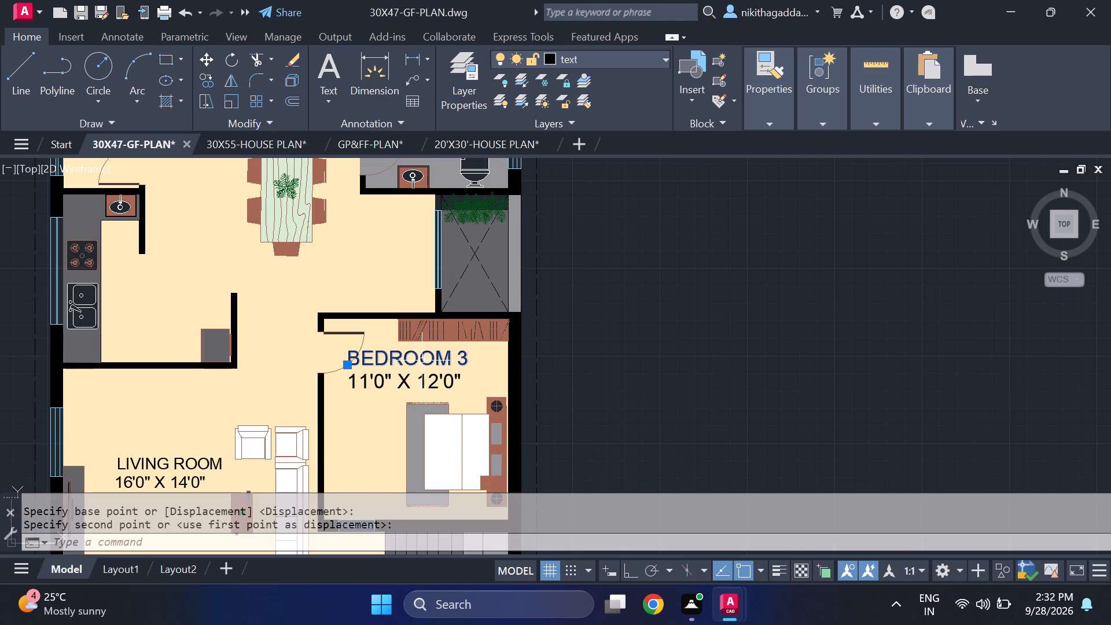
left_click(411, 383)
type("SCALE")
key("Return")
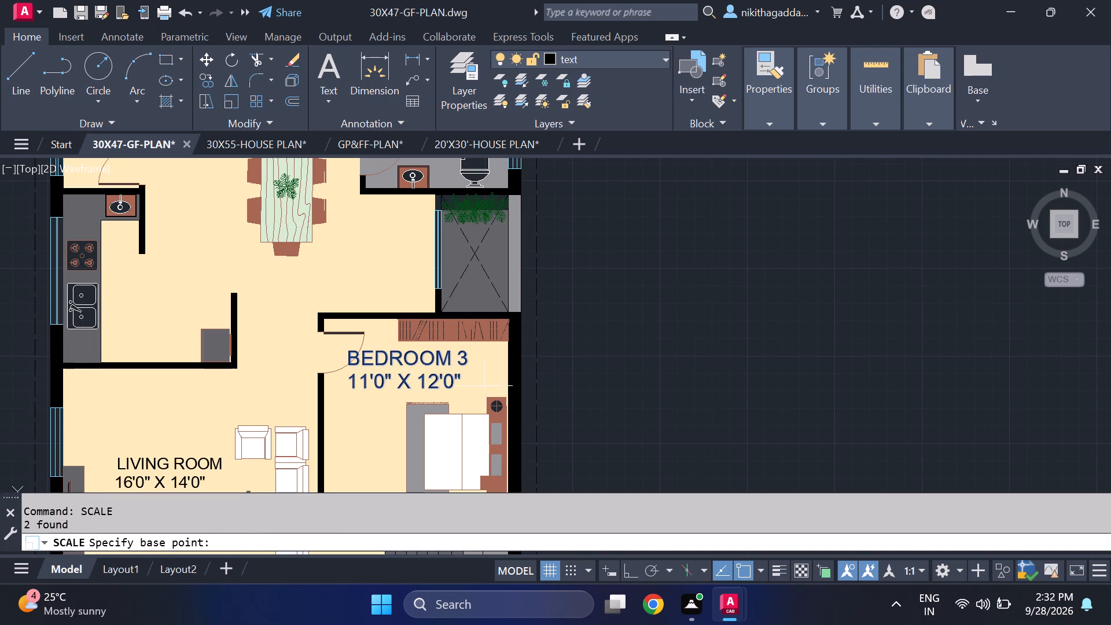
left_click(352, 389)
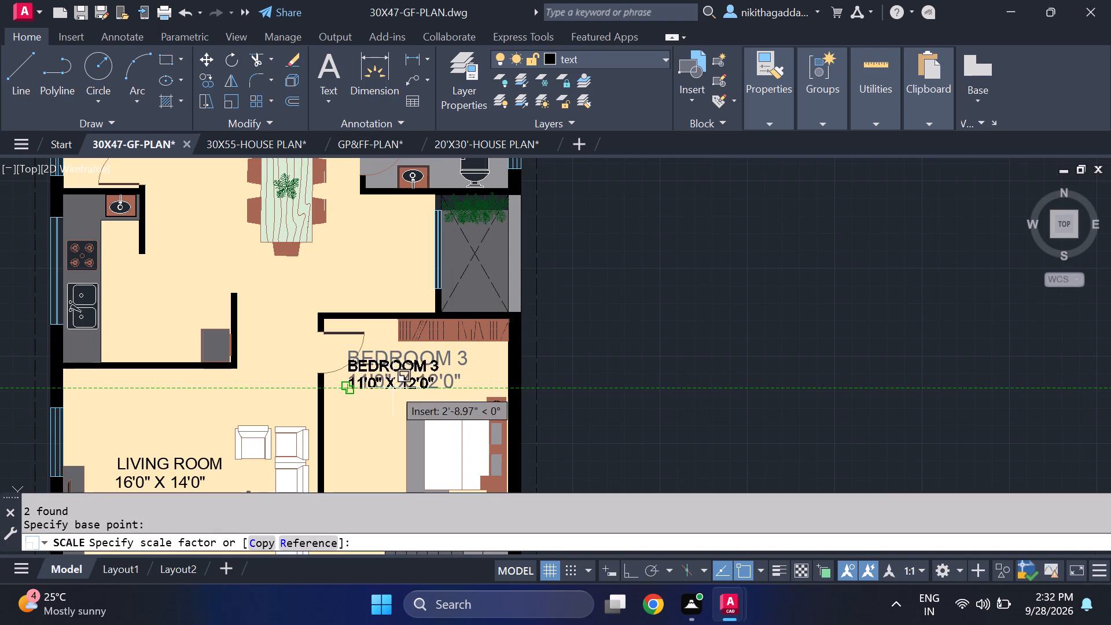
scroll(384, 381, "up", 1)
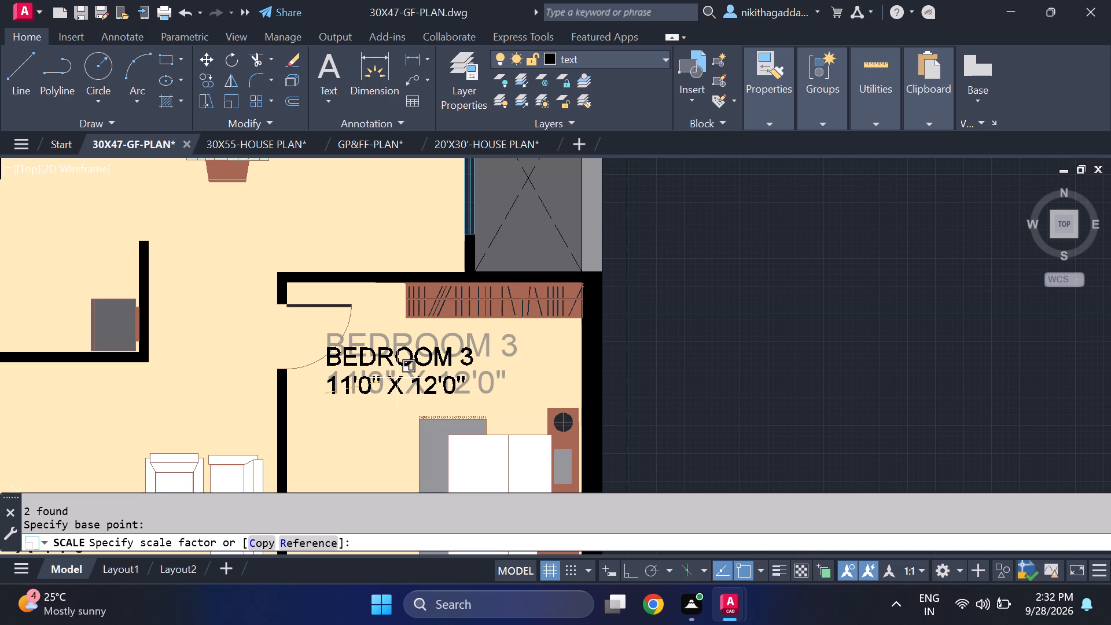
left_click(399, 377)
Shift the BEDROOM 3 label and its size text slightly towards the bed side so they clear the door swing.
left_click(407, 361)
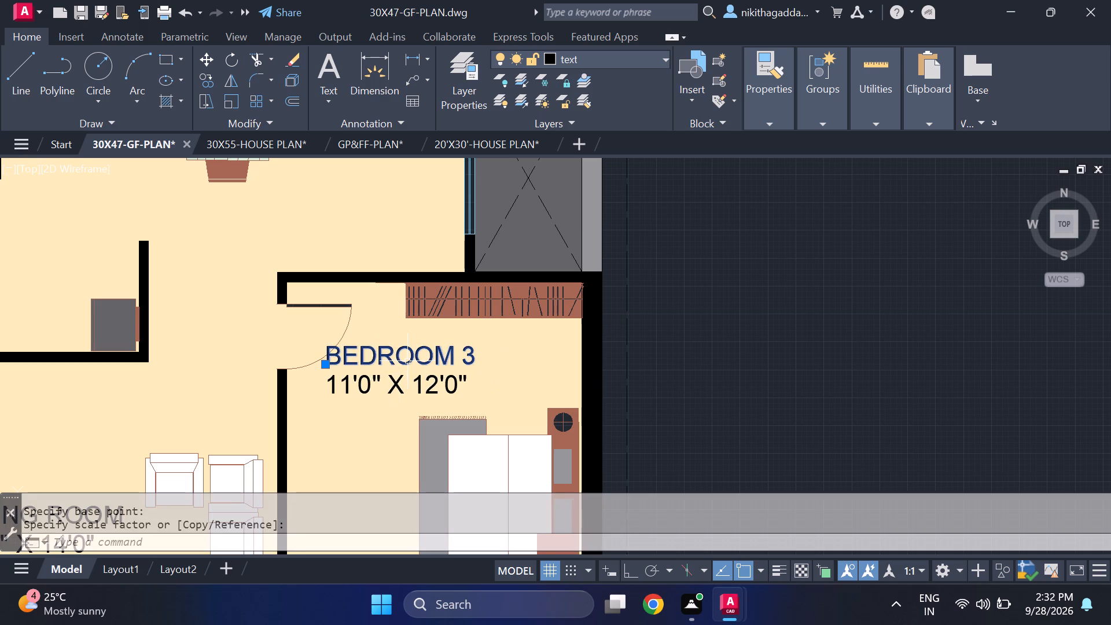
left_click(392, 387)
key("m")
key("Return")
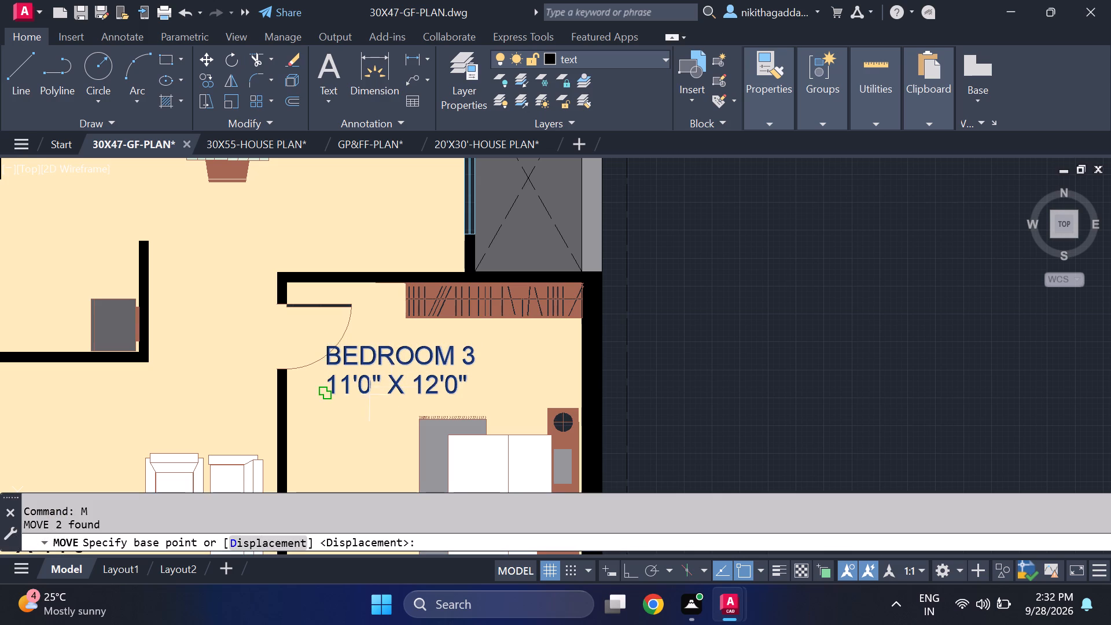
left_click(335, 395)
left_click(376, 392)
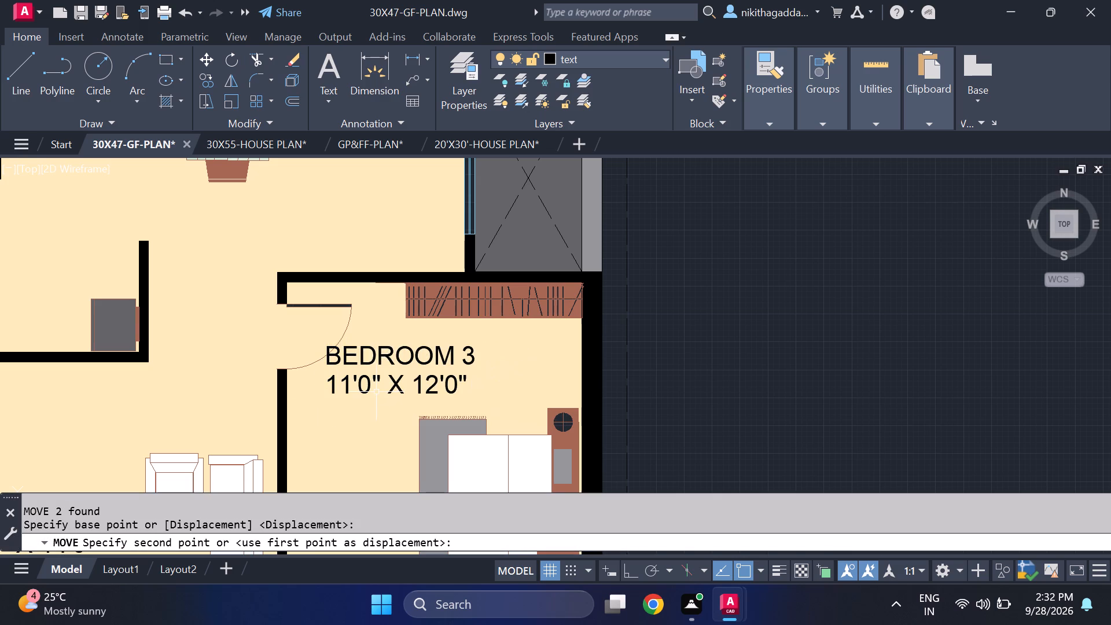
left_click(365, 388)
left_click(367, 364)
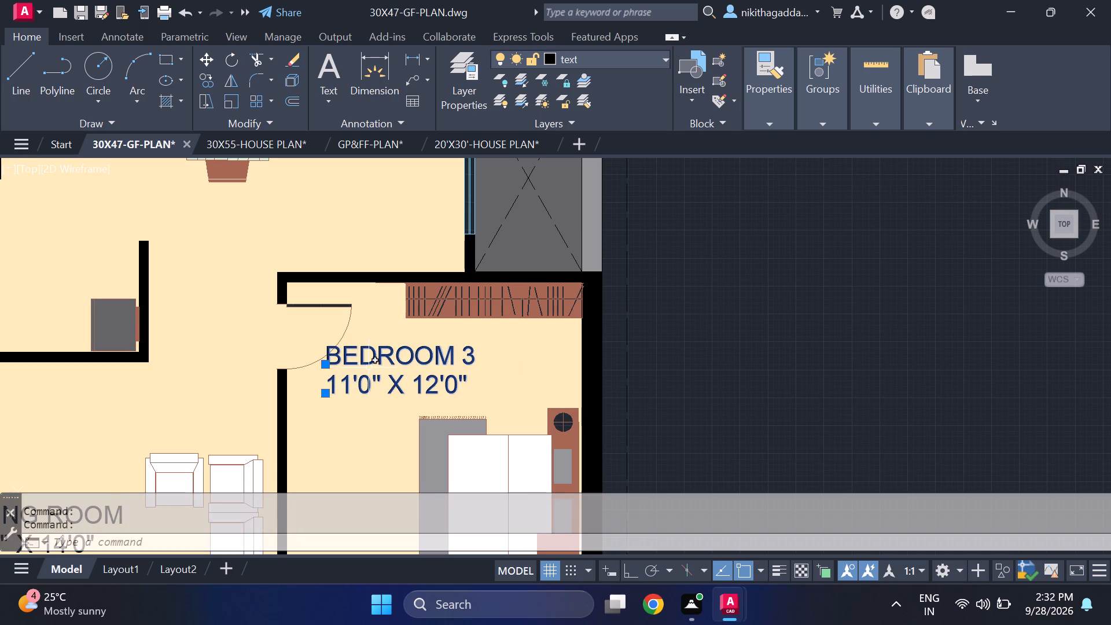
key("m")
key("Return")
scroll(350, 388, "up", 3)
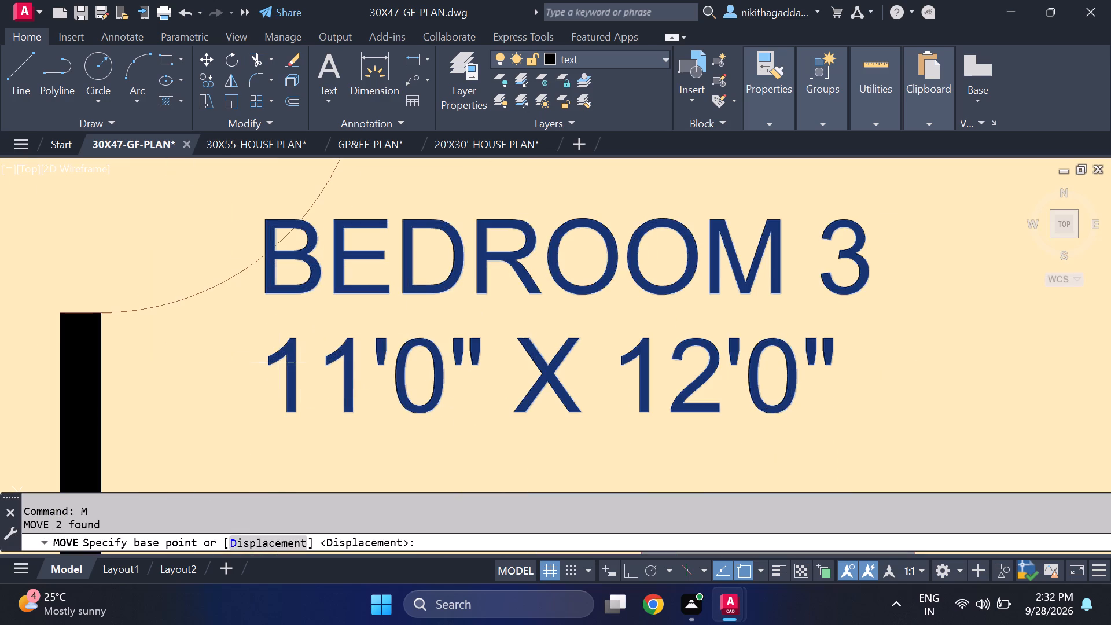
left_click(268, 298)
left_click(404, 286)
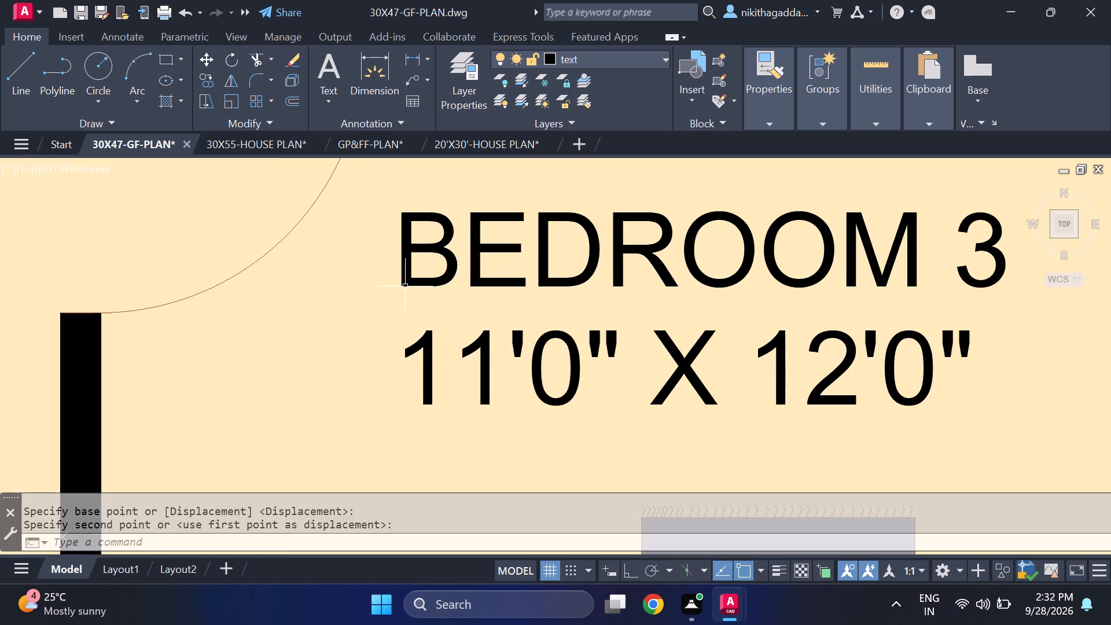
Change the name in the lowest, outermost spare LIVING ROOM label outside the plan to KITCHEN.
scroll(405, 289, "down", 4)
scroll(432, 338, "down", 2)
middle_click_drag(595, 380, 800, 278)
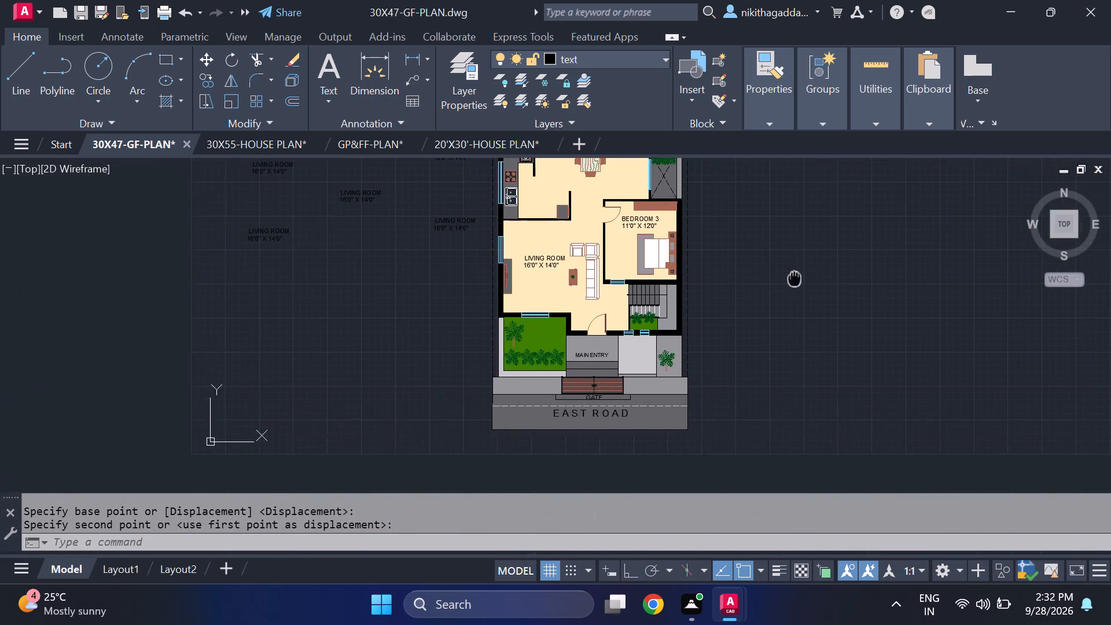
middle_click_drag(800, 278, 832, 284)
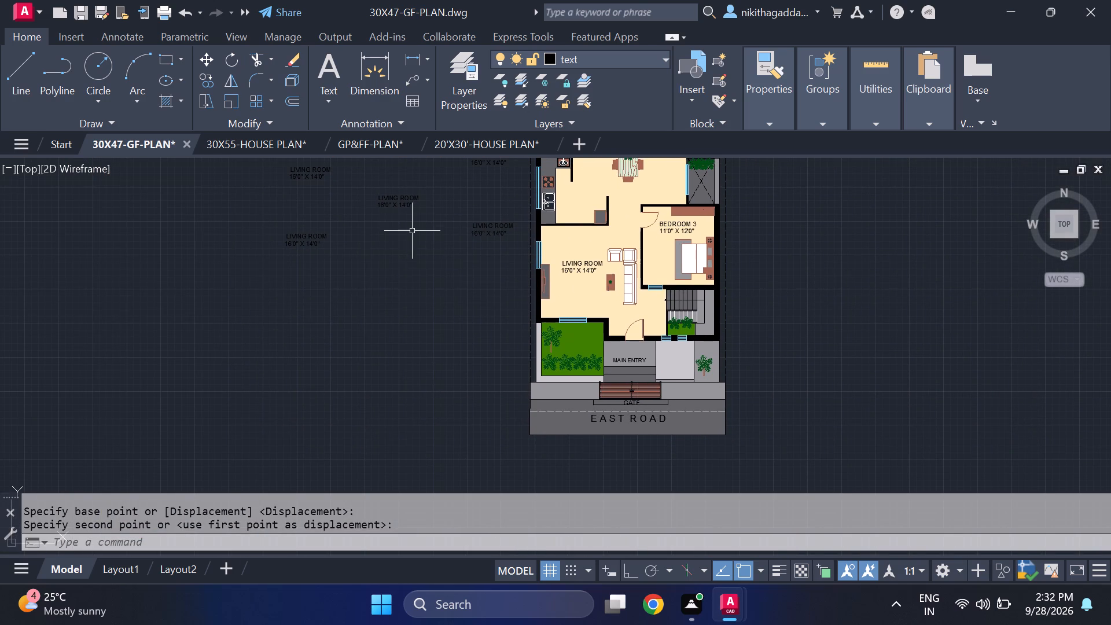
middle_click_drag(412, 251, 451, 305)
scroll(354, 285, "up", 3)
double_click(348, 309)
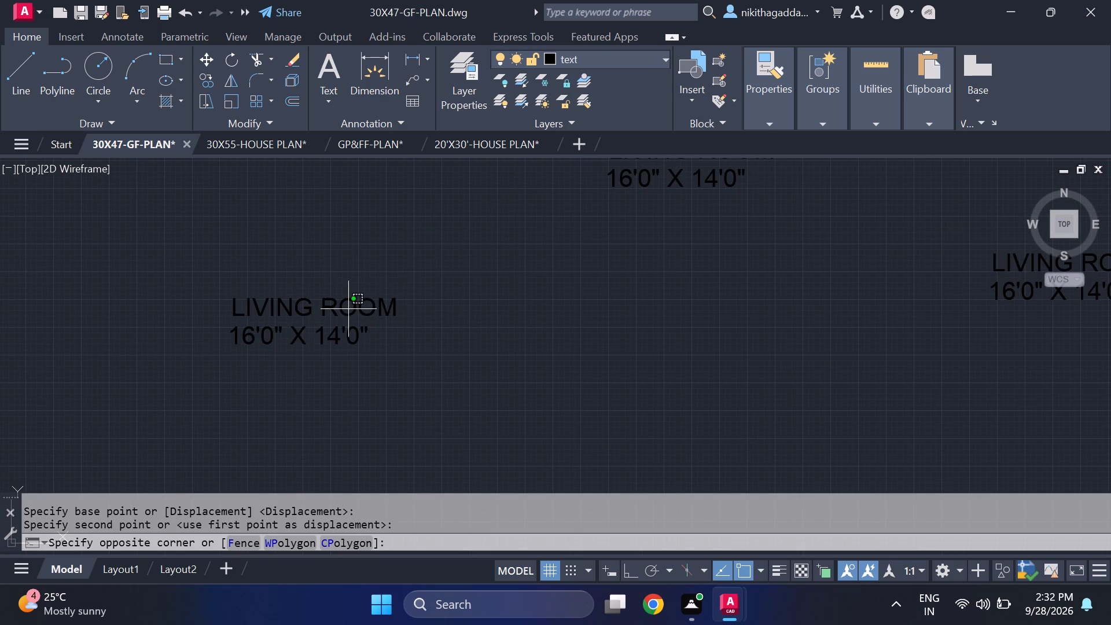
double_click(332, 309)
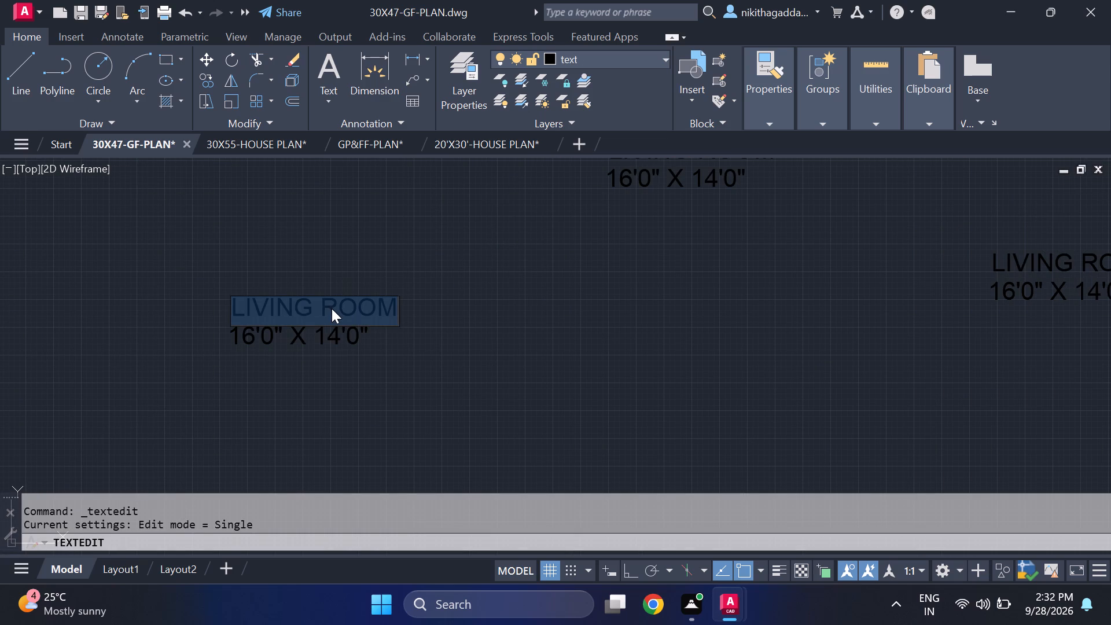
key("Delete")
type("KITCHEN")
key("Return")
Edit the size line beneath KITCHEN to read 10'0" X 10'0".
key("Return")
scroll(237, 320, "up", 1)
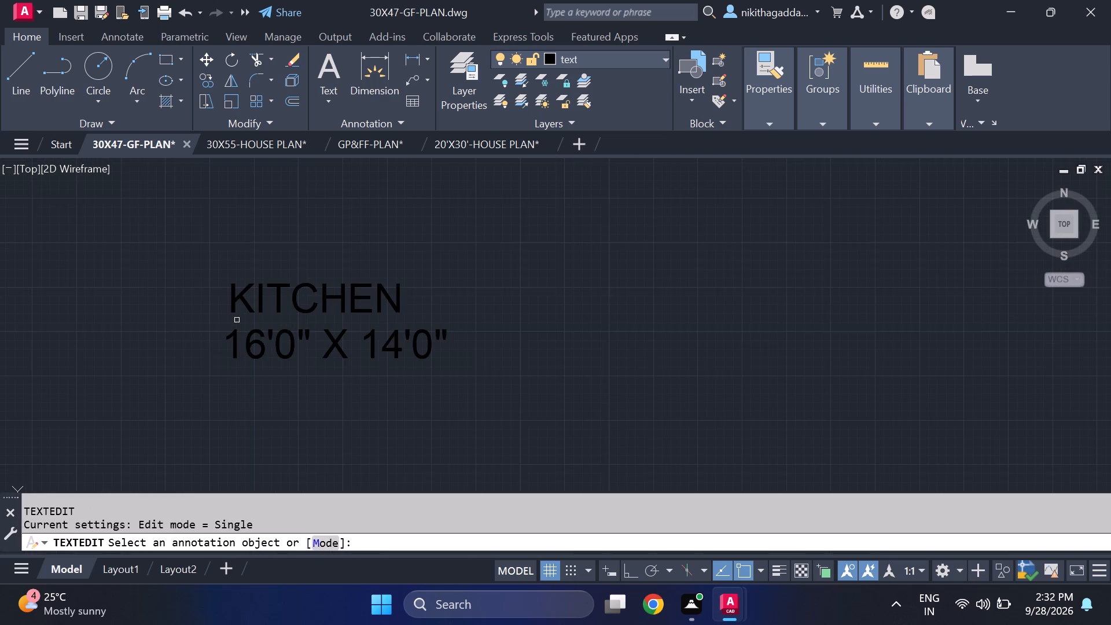
left_click(259, 348)
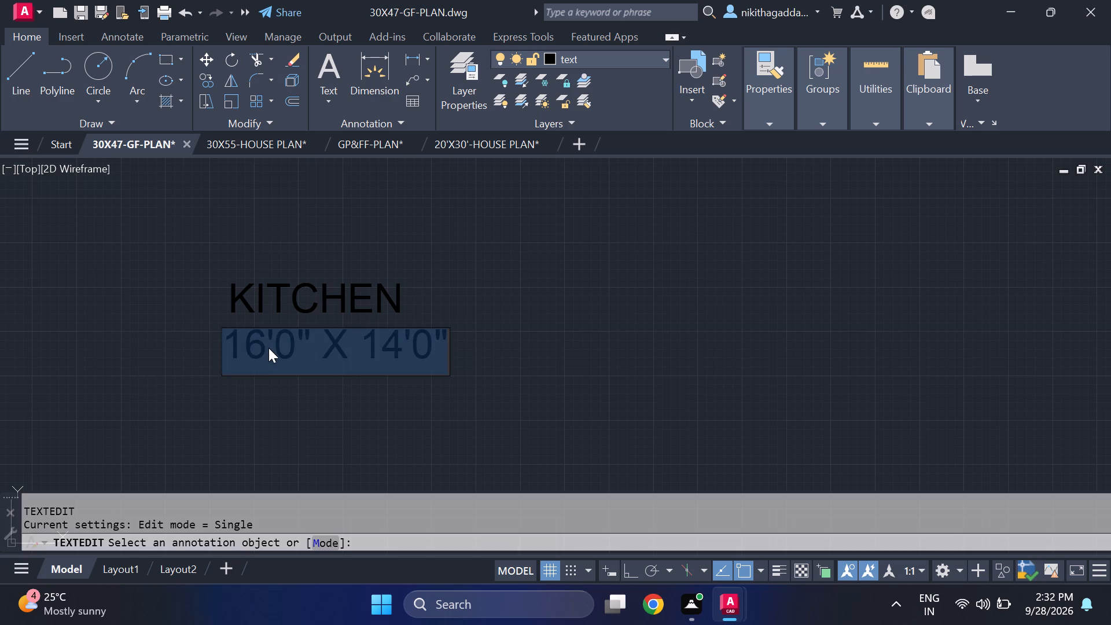
left_click(268, 347)
key("BackSpace")
key("0")
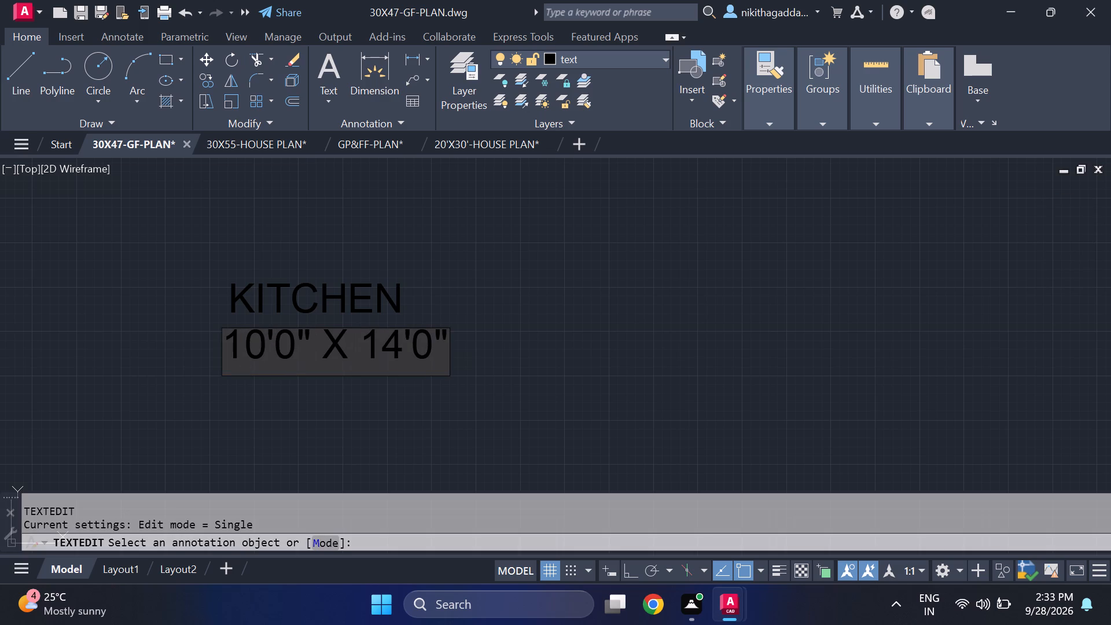
left_click(399, 351)
key("BackSpace")
key("0")
key("Return")
Move the KITCHEN label and its size text into the kitchen, on the open floor beside the sink counter.
left_click_drag(448, 284, 435, 293)
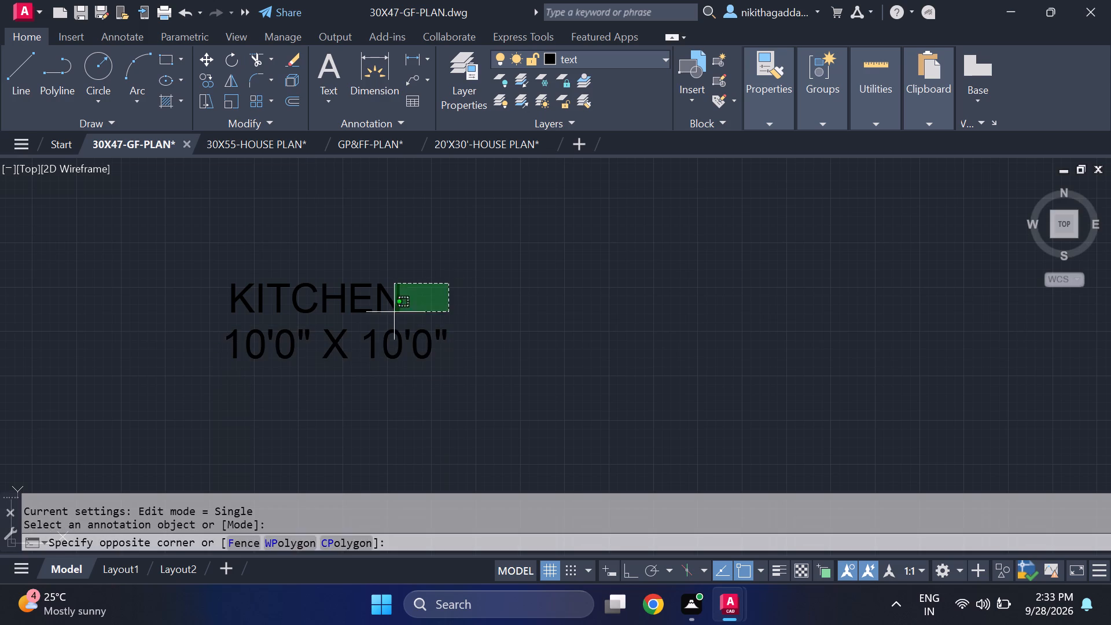
left_click(28, 446)
key("m")
key("Return")
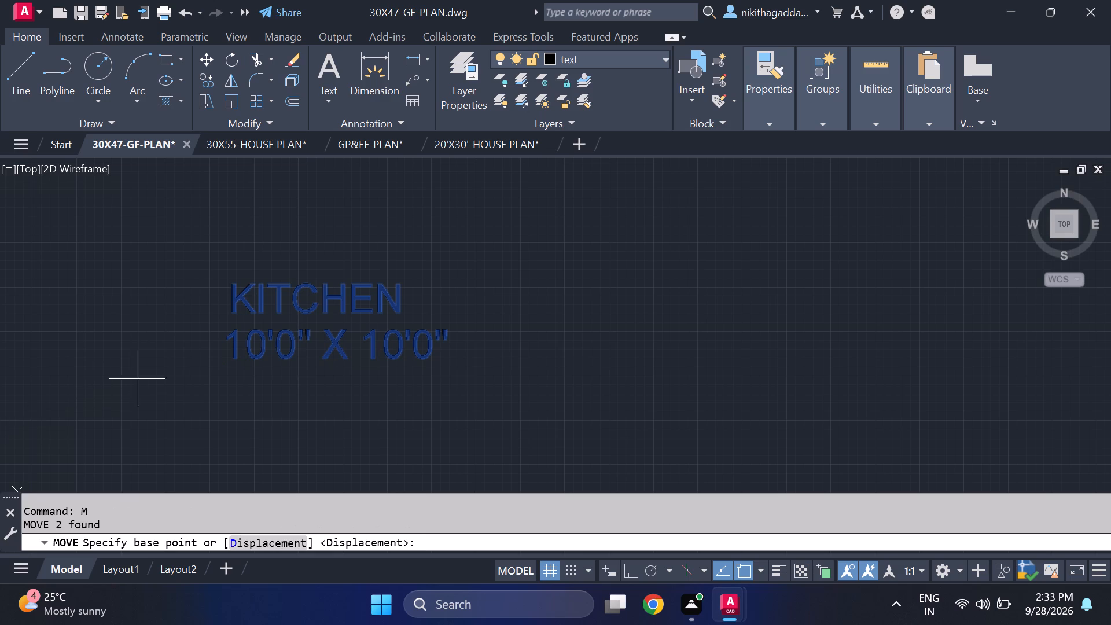
left_click(226, 353)
scroll(472, 337, "down", 3)
middle_click_drag(565, 364, 198, 444)
scroll(487, 352, "up", 2)
left_click(486, 352)
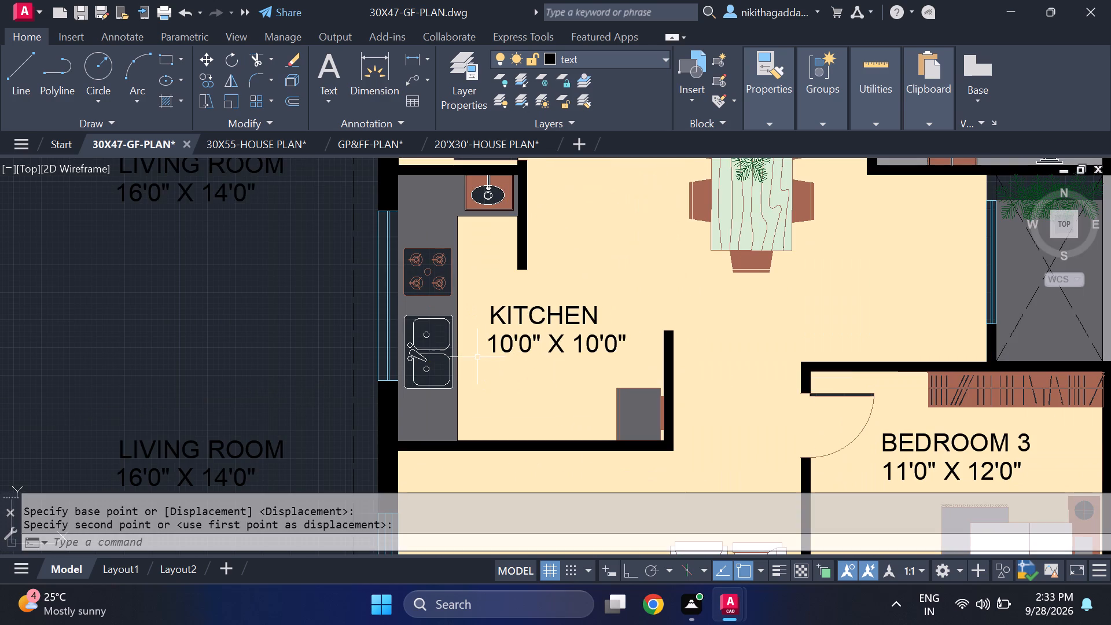
Change the name in the lowest spare LIVING ROOM label closest to the plan's outer wall to DINING.
scroll(488, 347, "down", 2)
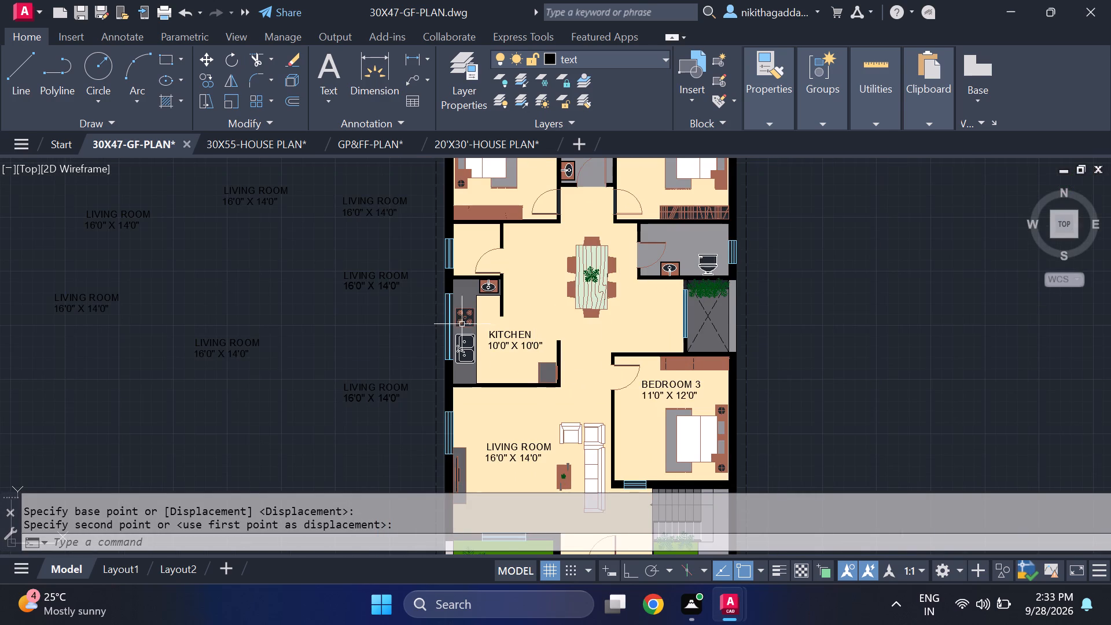
scroll(455, 324, "down", 2)
scroll(392, 357, "up", 1)
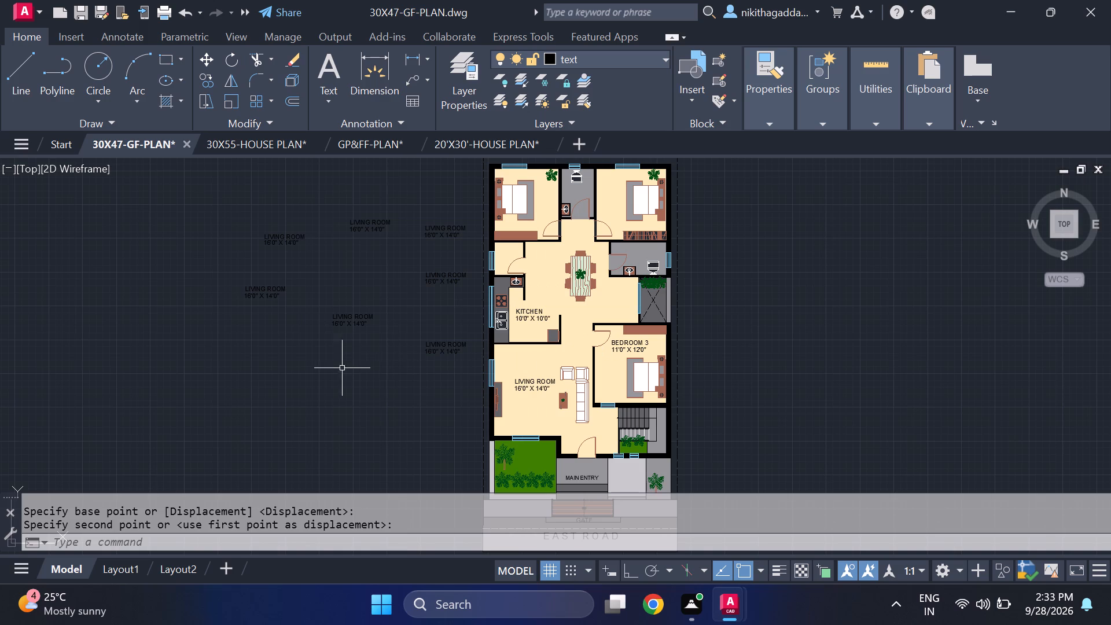
scroll(360, 375, "down", 1)
scroll(360, 375, "up", 1)
middle_click_drag(317, 365, 358, 391)
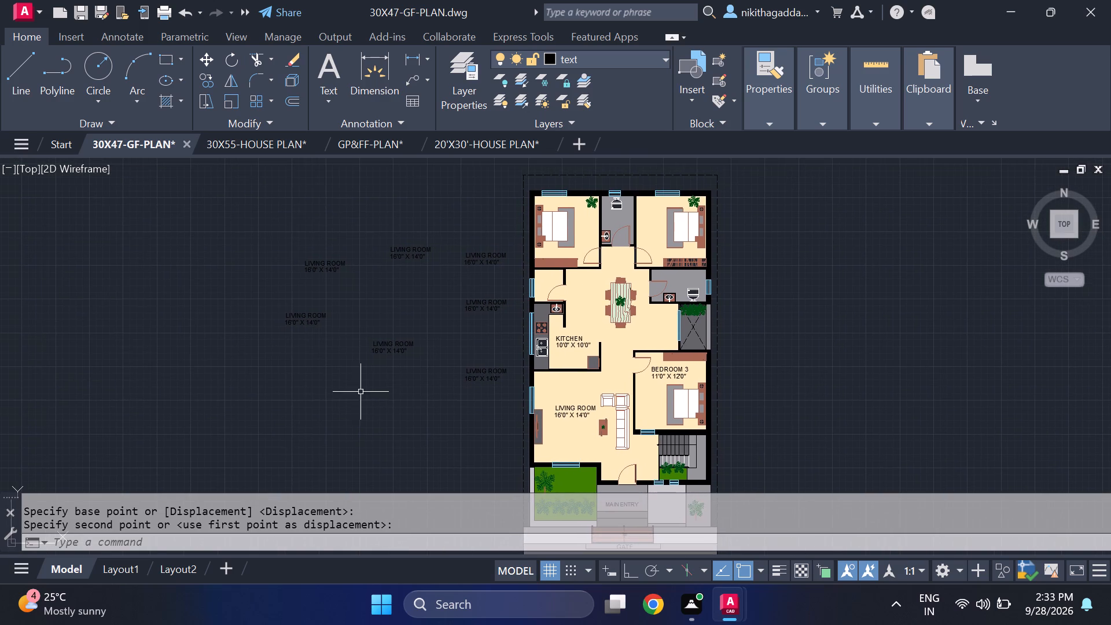
scroll(379, 369, "up", 2)
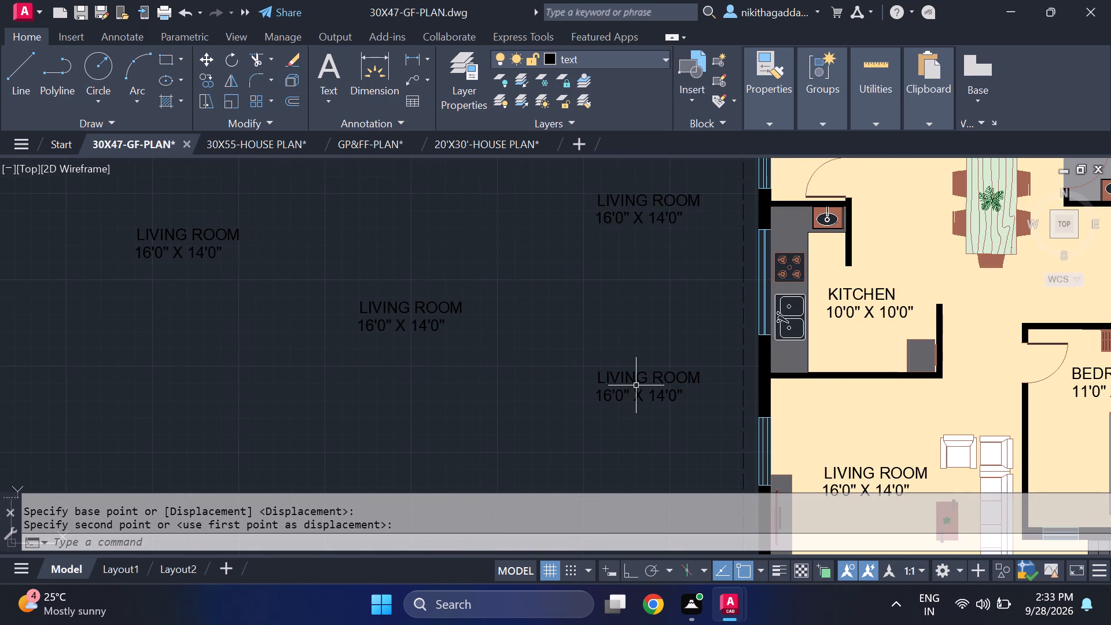
double_click(638, 381)
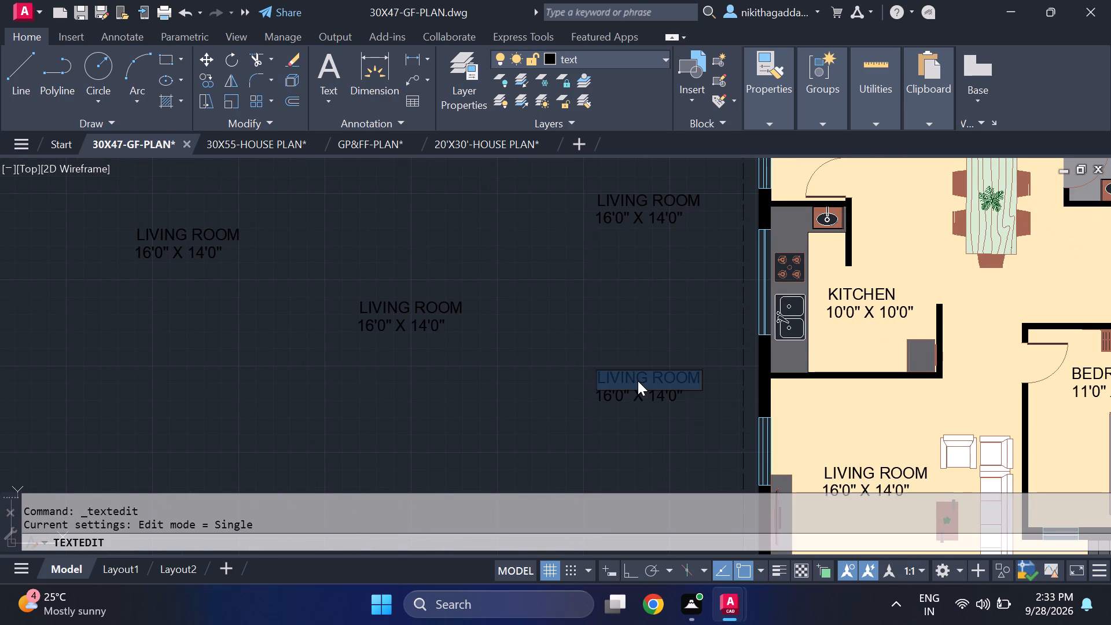
key("Delete")
type("DINING")
key("Return")
Edit the size line beneath DINING to read 13'6" X 11'0".
key("Return")
scroll(646, 414, "up", 2)
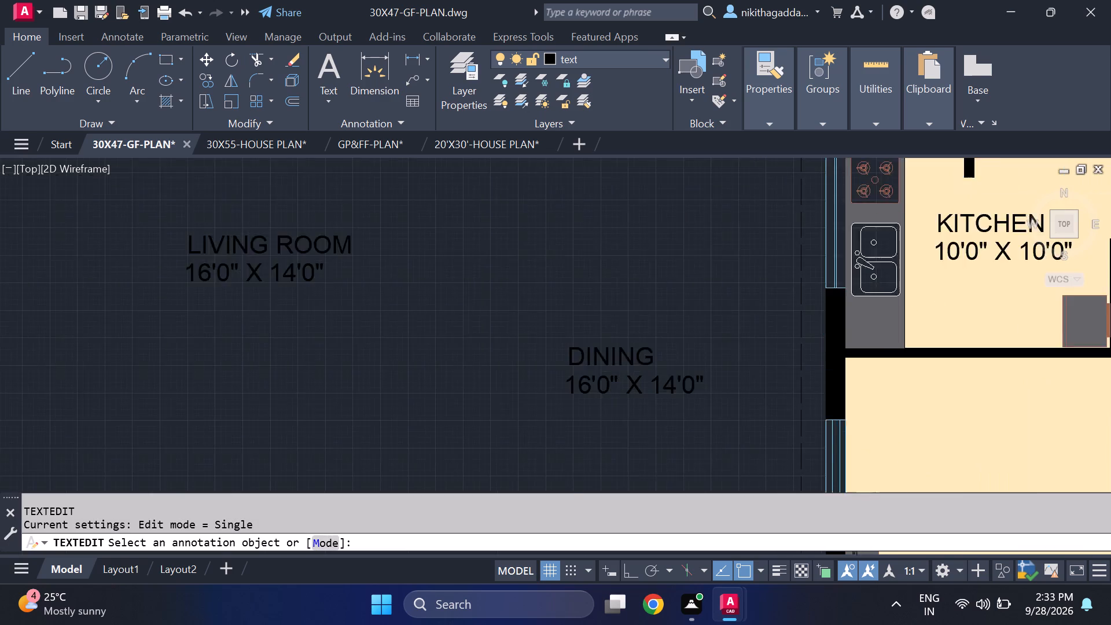
left_click(546, 372)
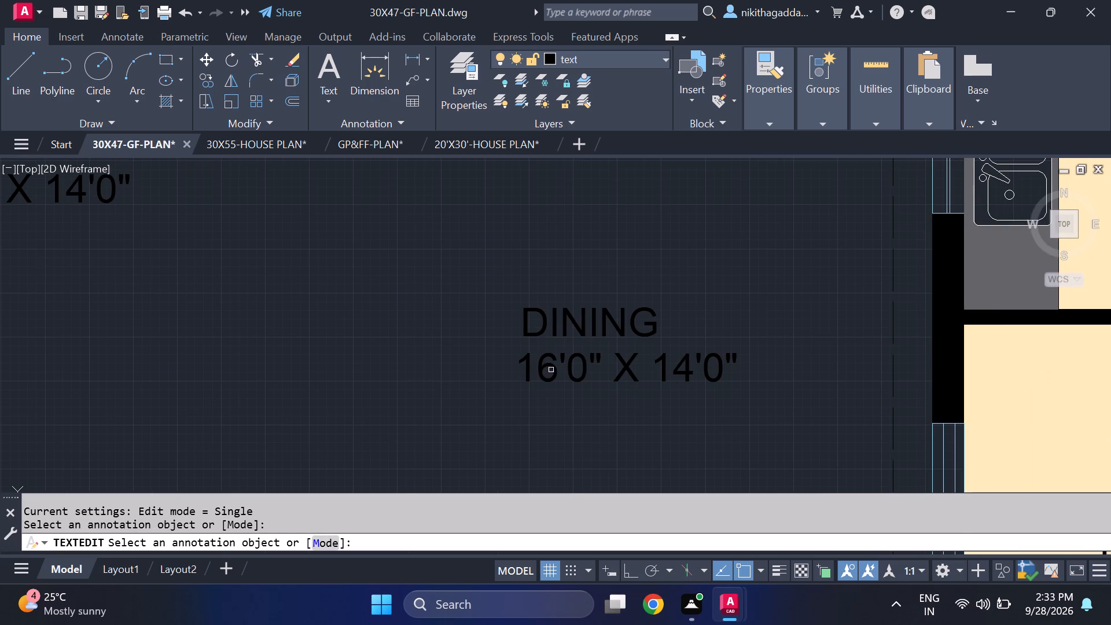
left_click(554, 367)
left_click(555, 370)
key("BackSpace")
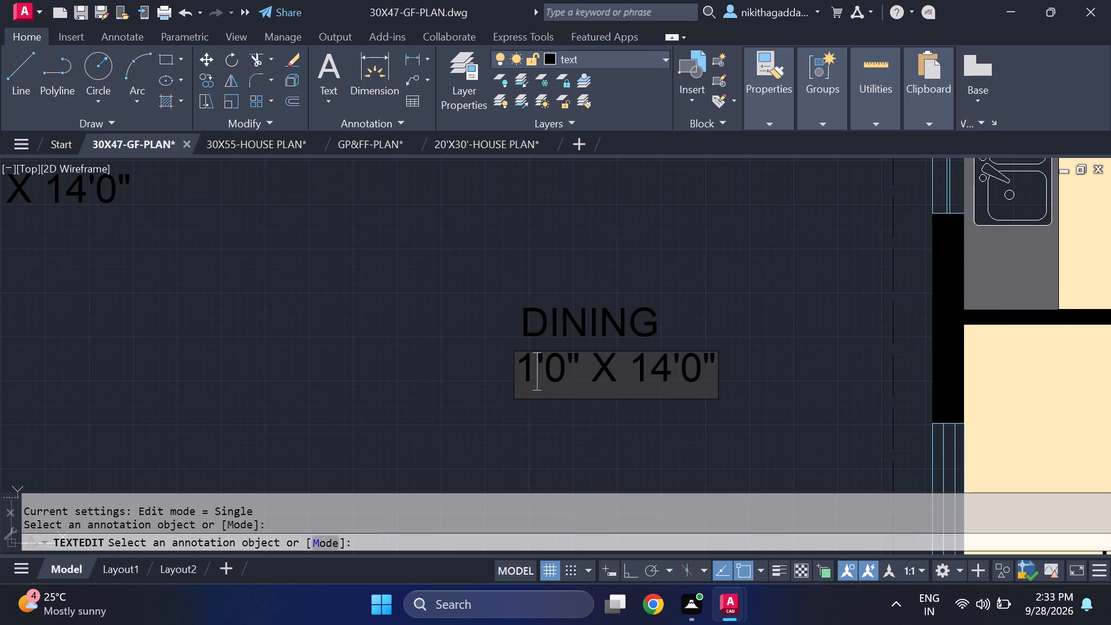
key("3")
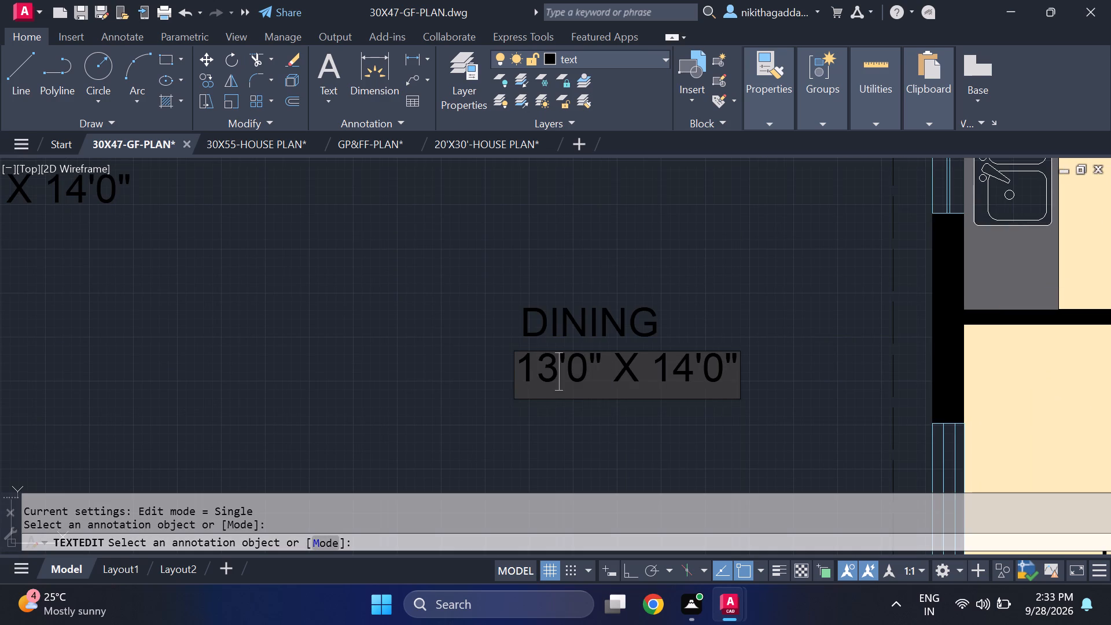
left_click(594, 377)
key("BackSpace")
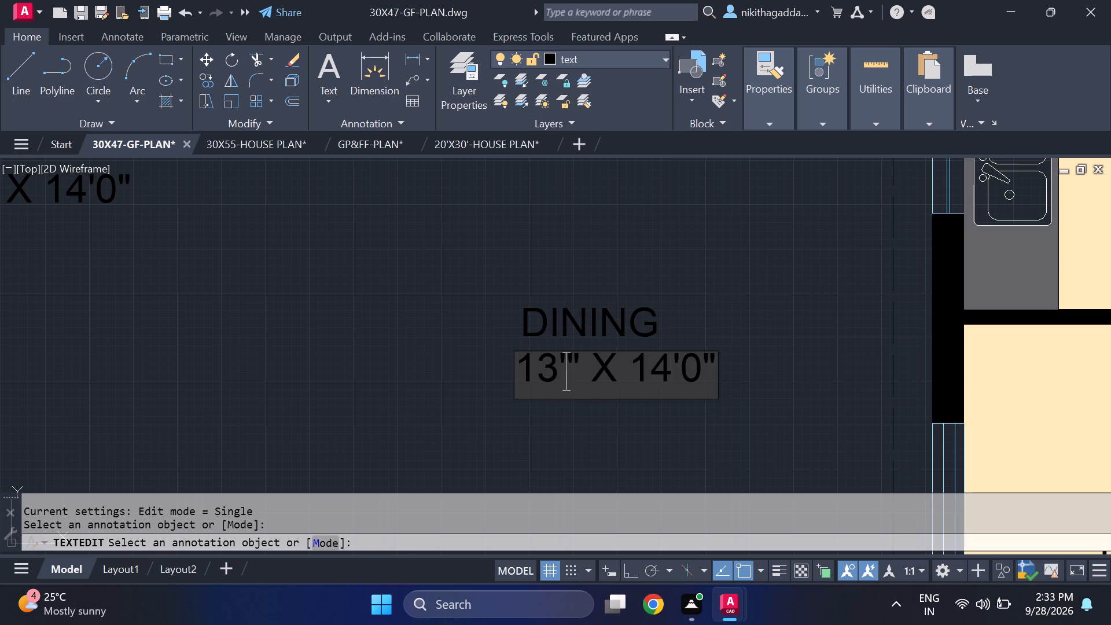
key("6")
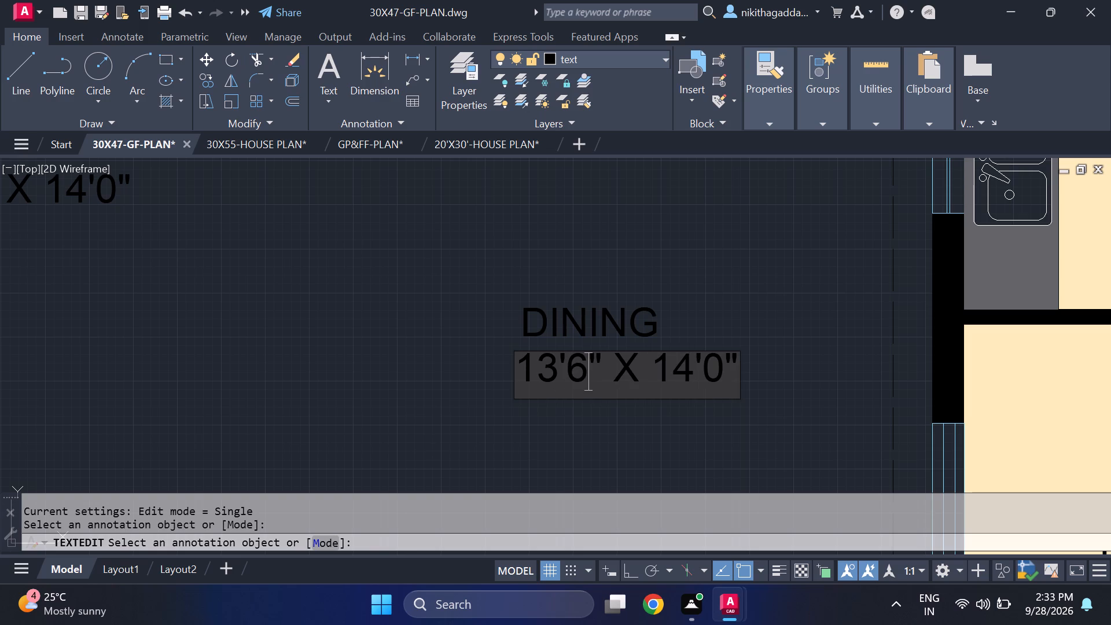
left_click(693, 358)
key("BackSpace")
key("1")
key("Return")
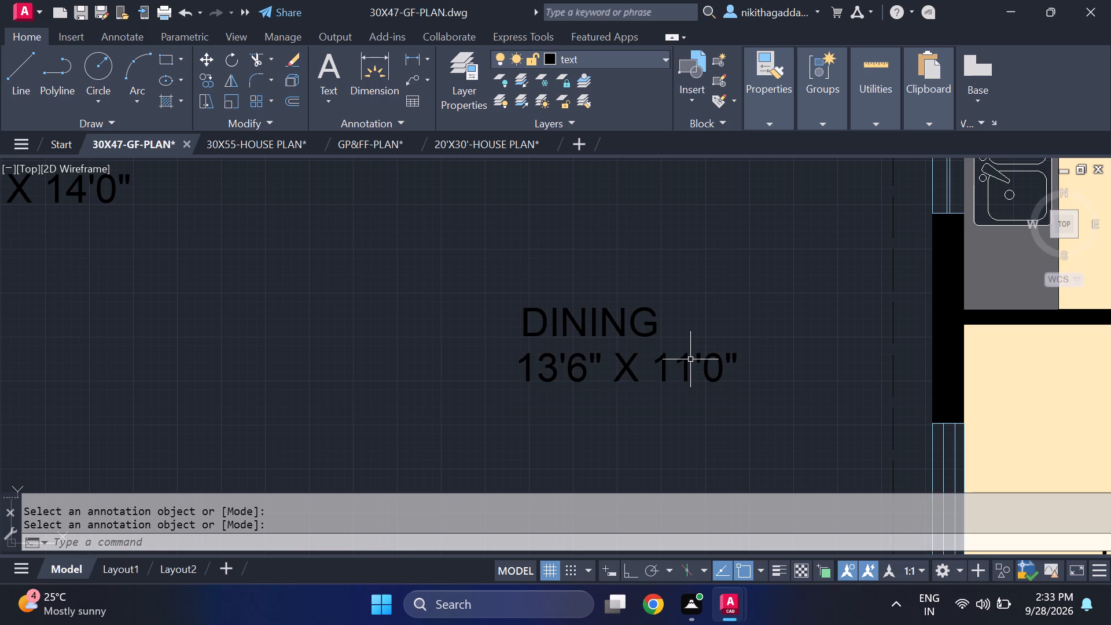
Move the DINING label and its size text onto the open floor between the dining table and the crossed grey shaft.
left_click_drag(706, 302, 701, 308)
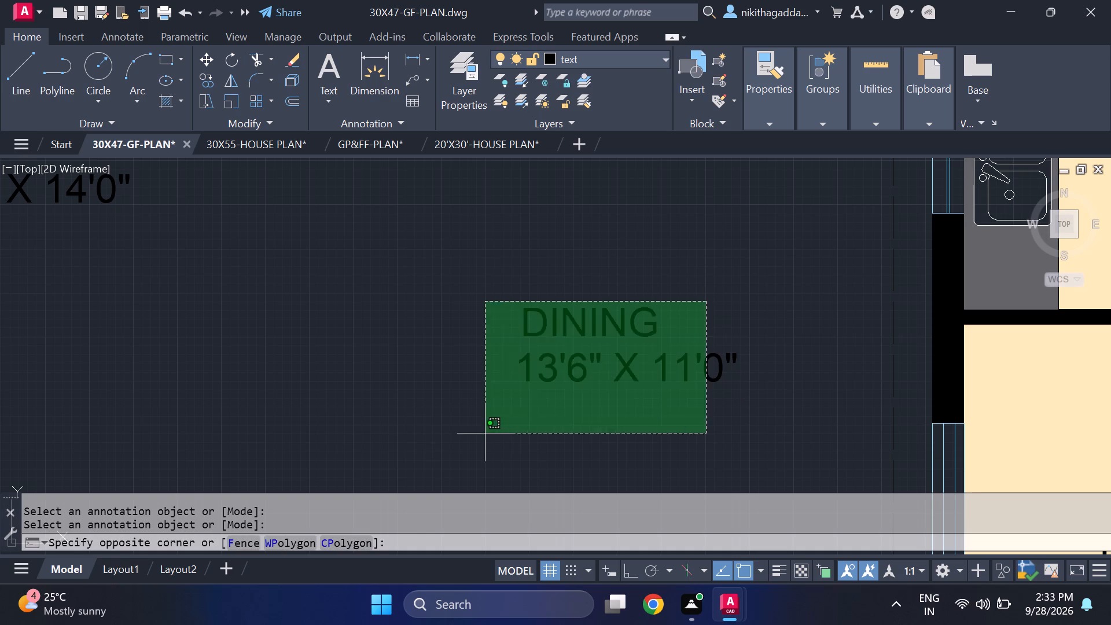
left_click(484, 434)
key("m")
key("Return")
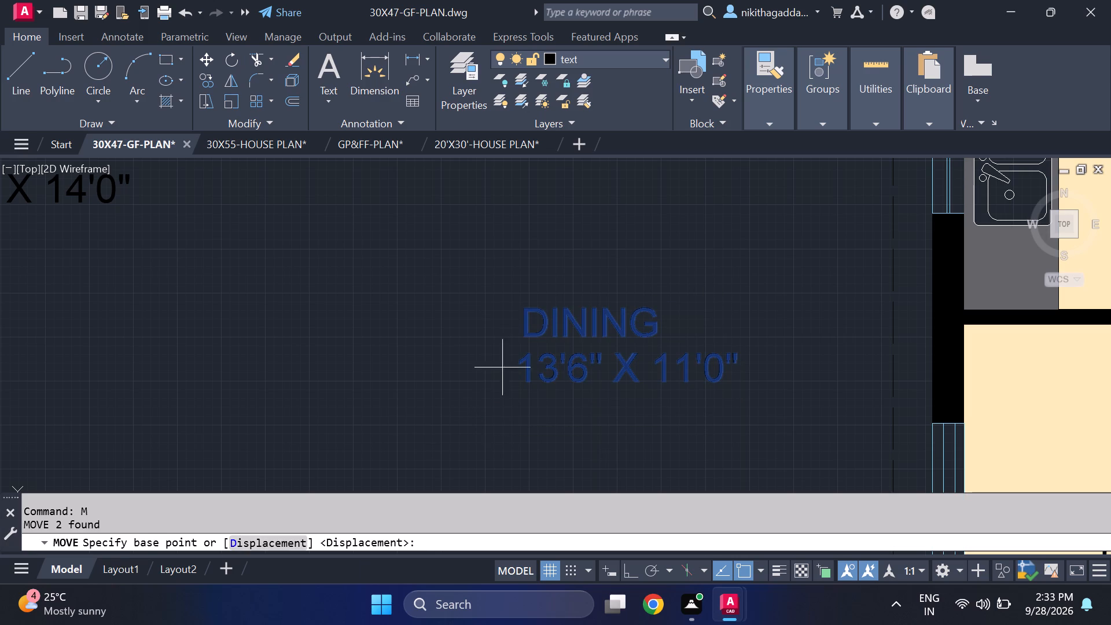
left_click(525, 343)
scroll(701, 332, "down", 3)
middle_click_drag(692, 336, 244, 454)
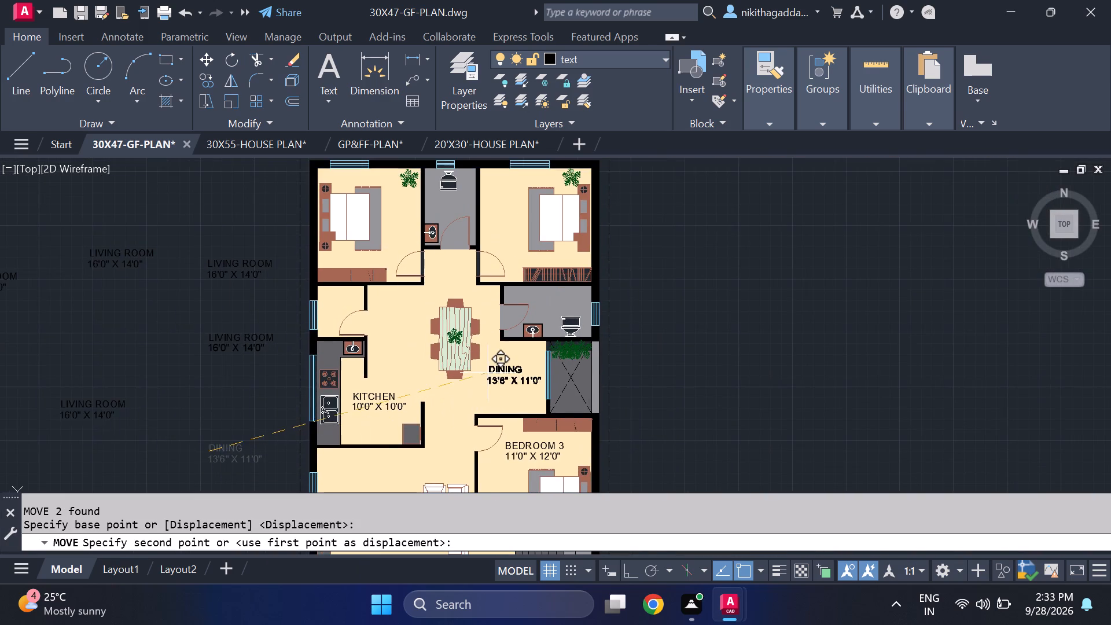
scroll(488, 376, "up", 3)
left_click(485, 381)
Change the name in the lowest spare LIVING ROOM label outside the plan to O.T.S.
scroll(484, 388, "down", 3)
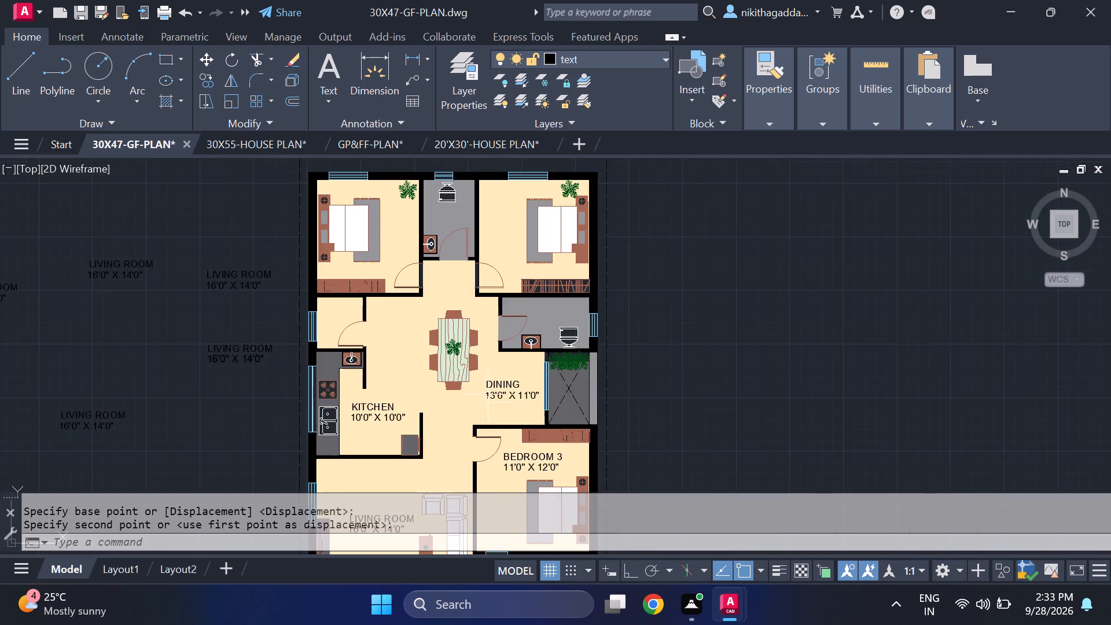
scroll(346, 427, "down", 1)
middle_click_drag(321, 447, 471, 325)
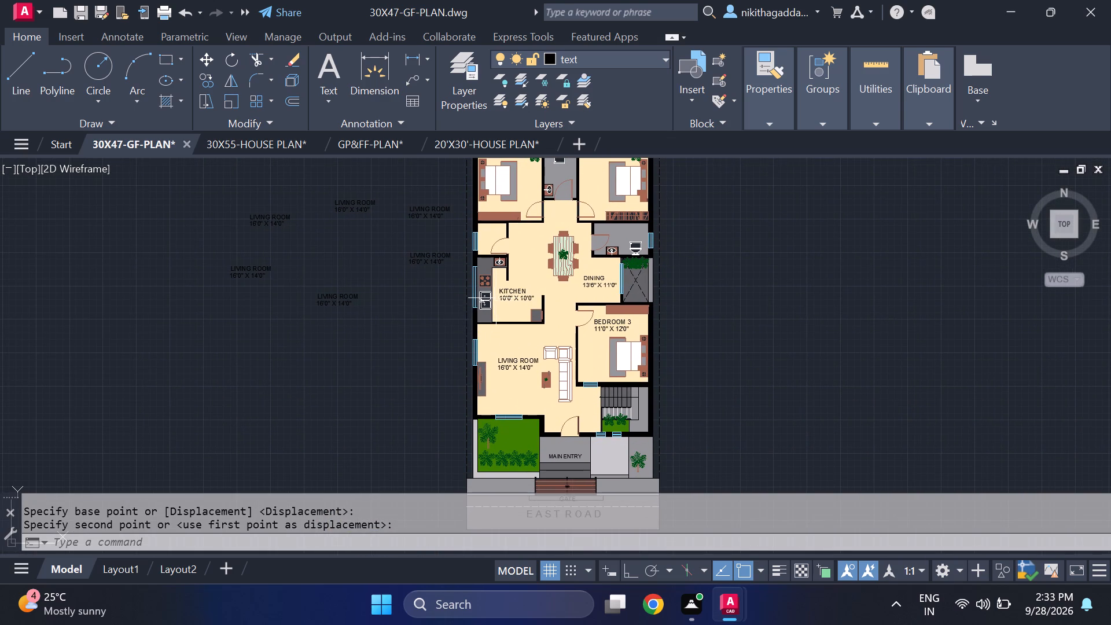
scroll(497, 296, "down", 1)
scroll(528, 281, "up", 1)
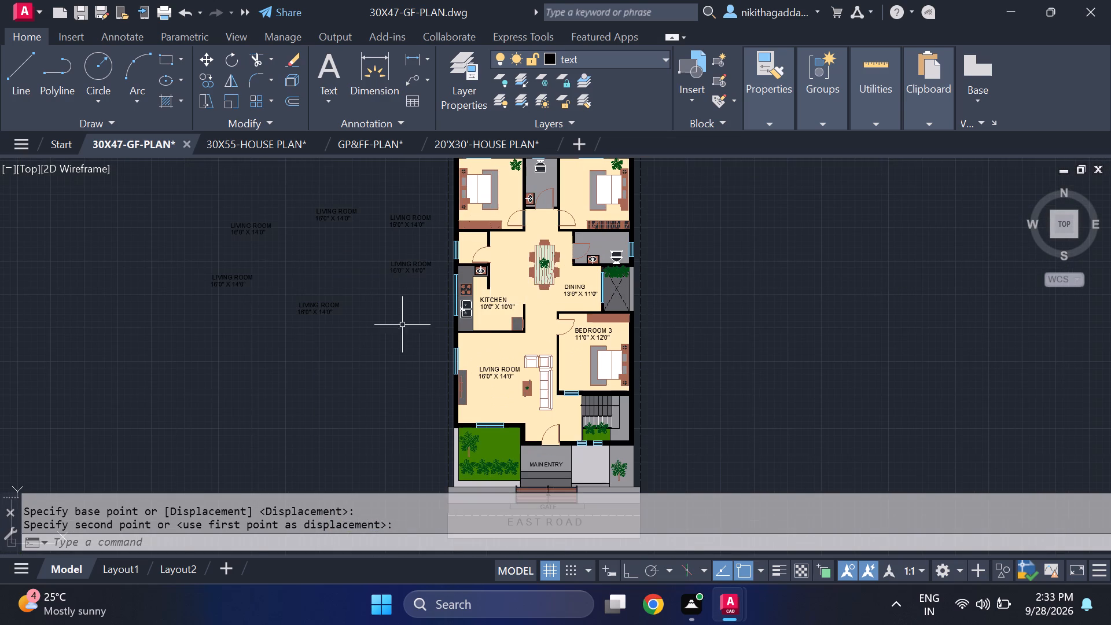
middle_click_drag(336, 318, 361, 357)
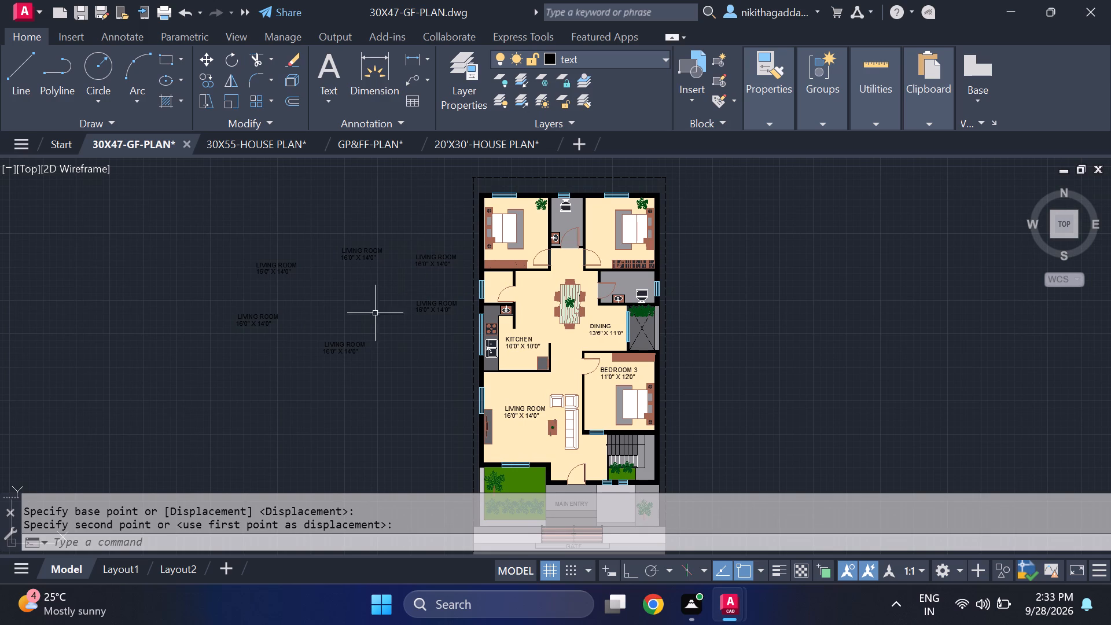
scroll(348, 356, "up", 2)
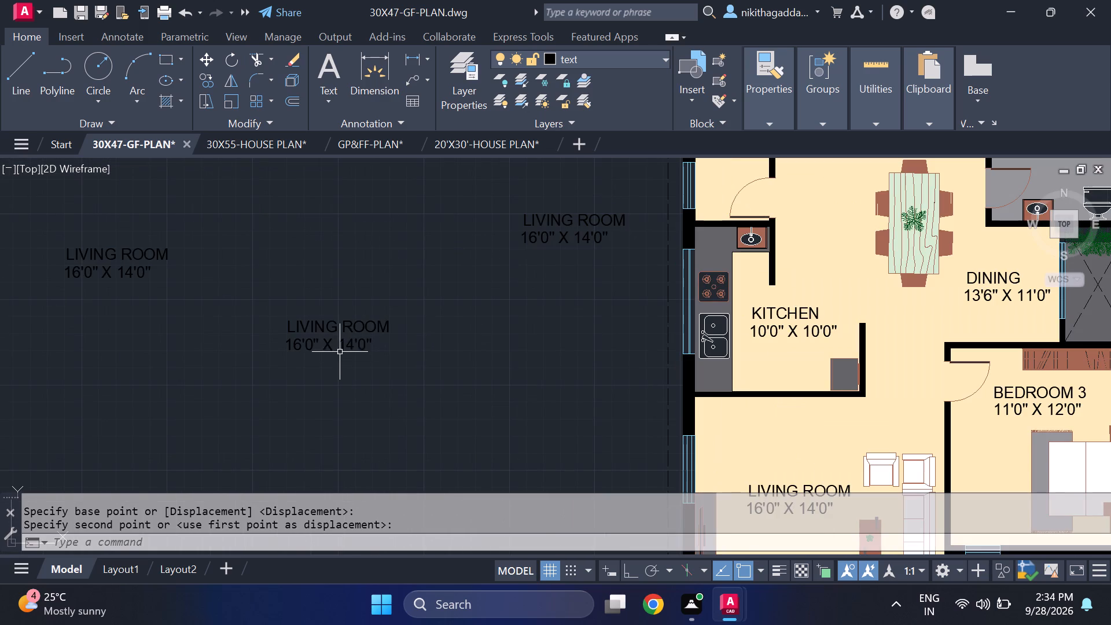
double_click(337, 331)
key("Delete")
key("o")
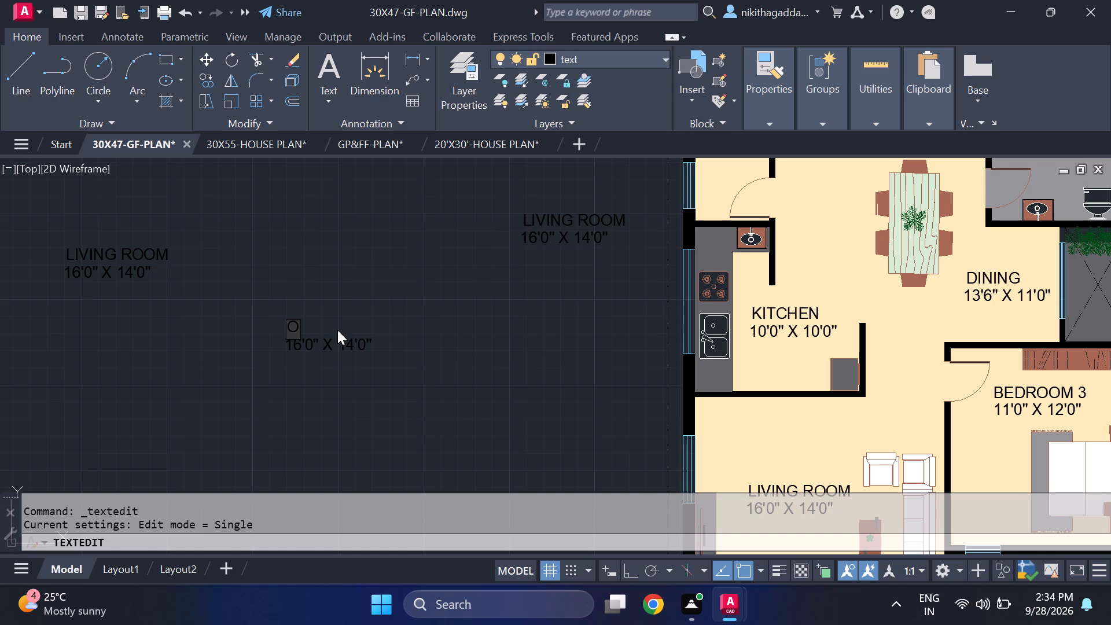
type(".T")
type(".S")
key("Return")
Edit the size line beneath O.T.S to read 4'0" X 7'0".
key("Return")
scroll(311, 346, "up", 2)
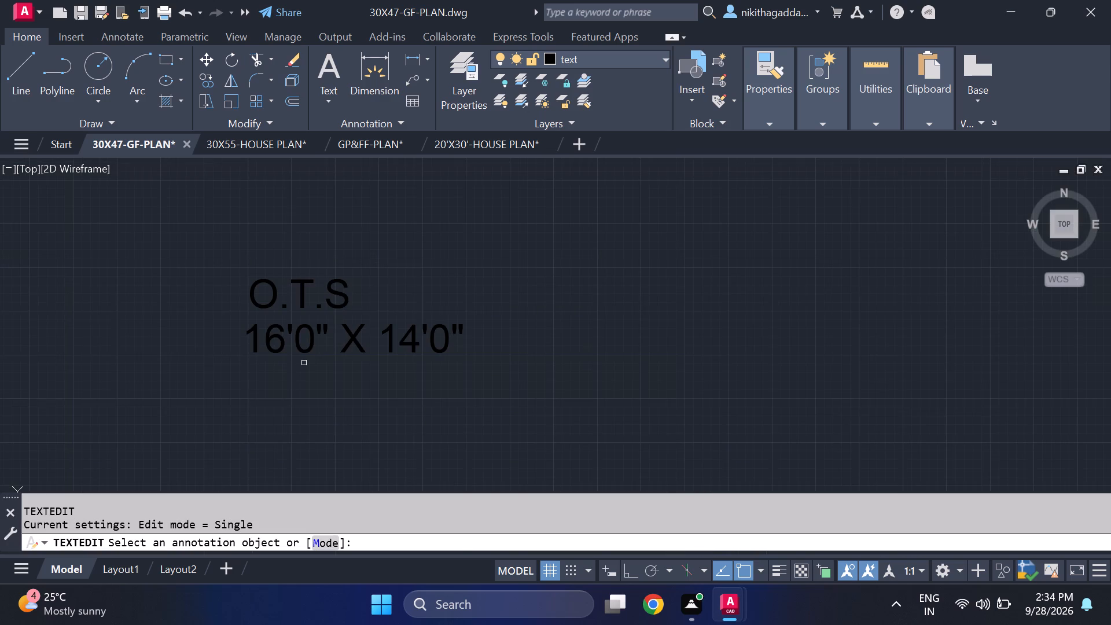
left_click(270, 336)
left_click(286, 339)
key("BackSpace")
key("BackSpace")
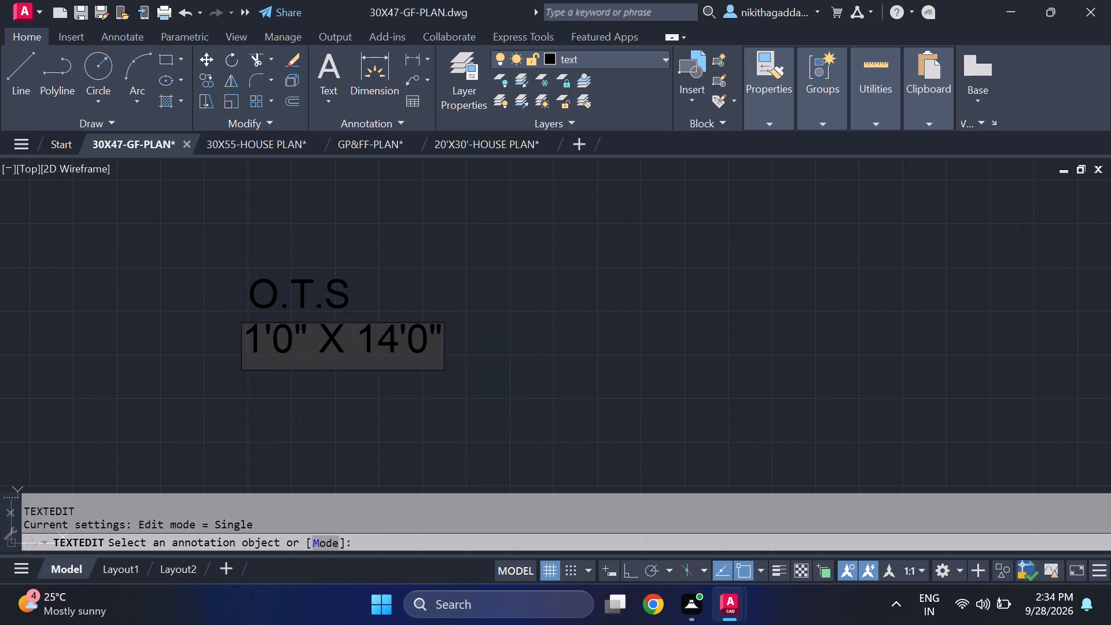
key("4")
left_click(400, 339)
key("BackSpace")
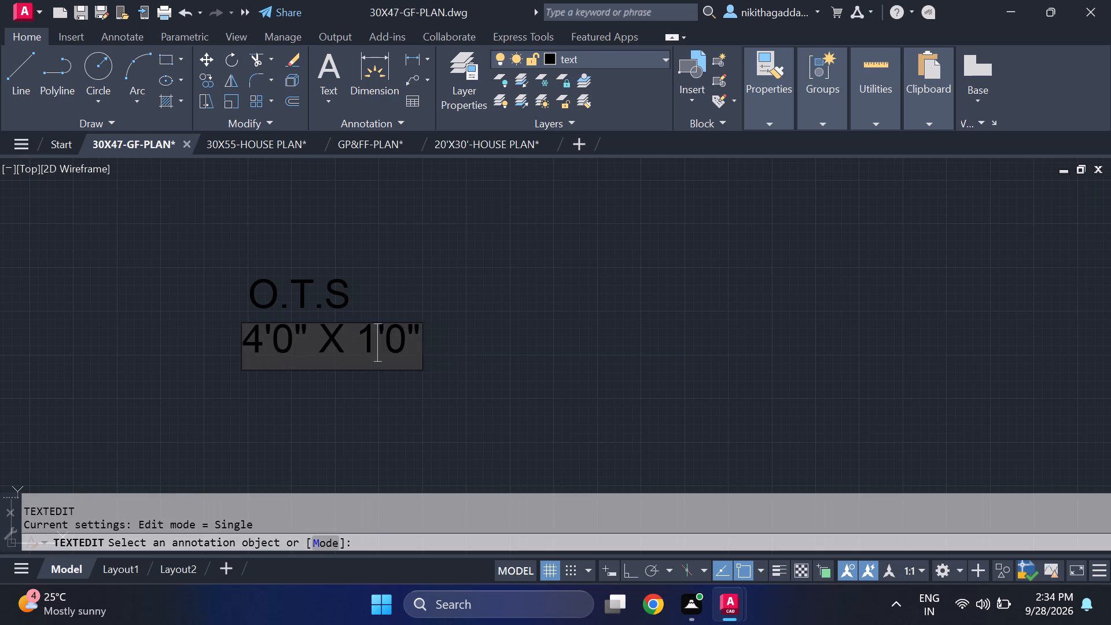
key("BackSpace")
key("7")
key("Return")
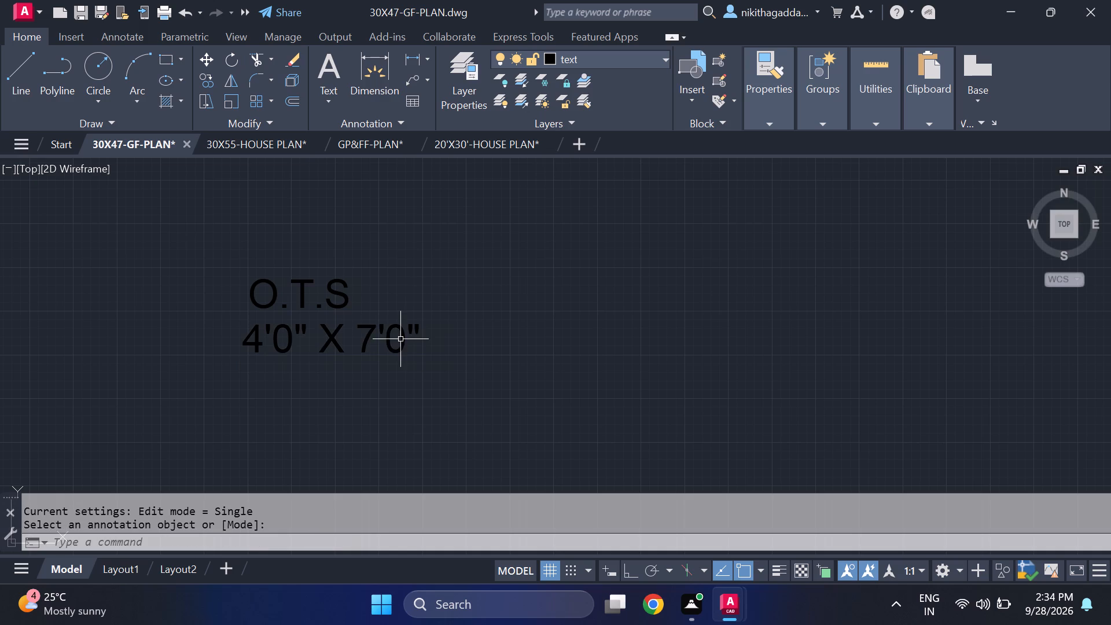
Move the O.T.S label and its size text into the crossed grey shaft beside the dining area, starting at its window wall.
left_click_drag(380, 268, 374, 275)
left_click(136, 413)
key("m")
key("Return")
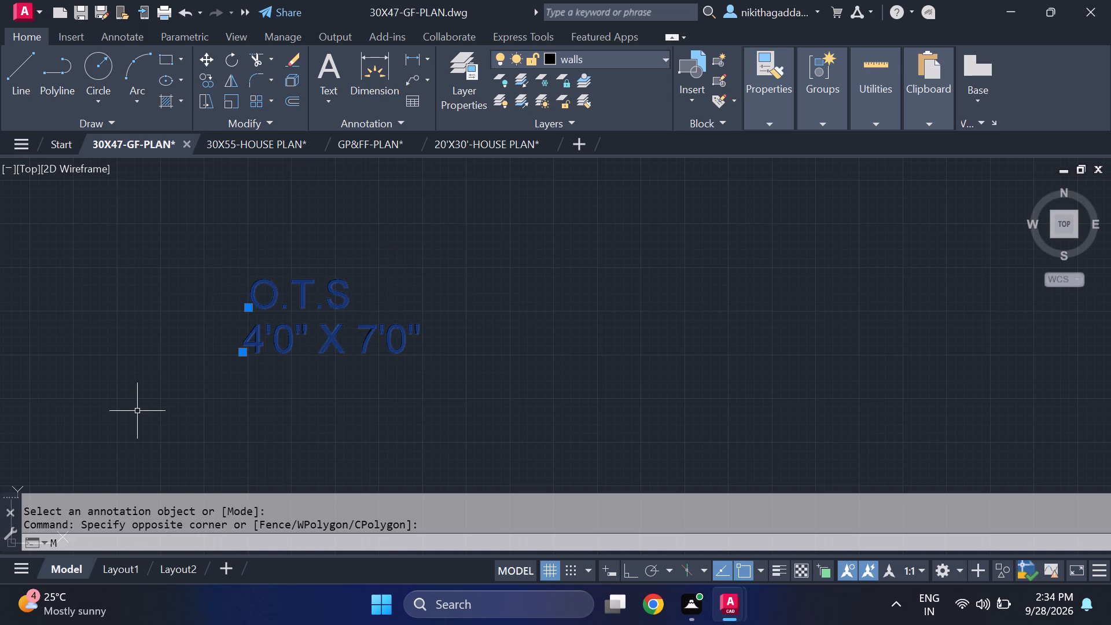
left_click(235, 344)
scroll(597, 317, "down", 3)
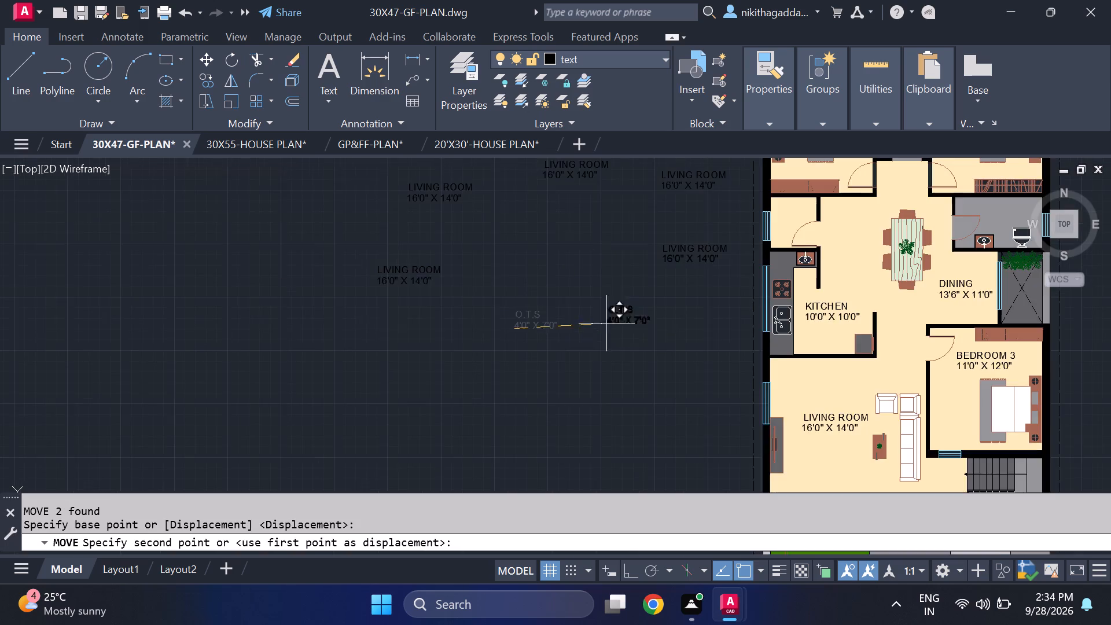
middle_click_drag(626, 345, 207, 448)
scroll(575, 403, "up", 3)
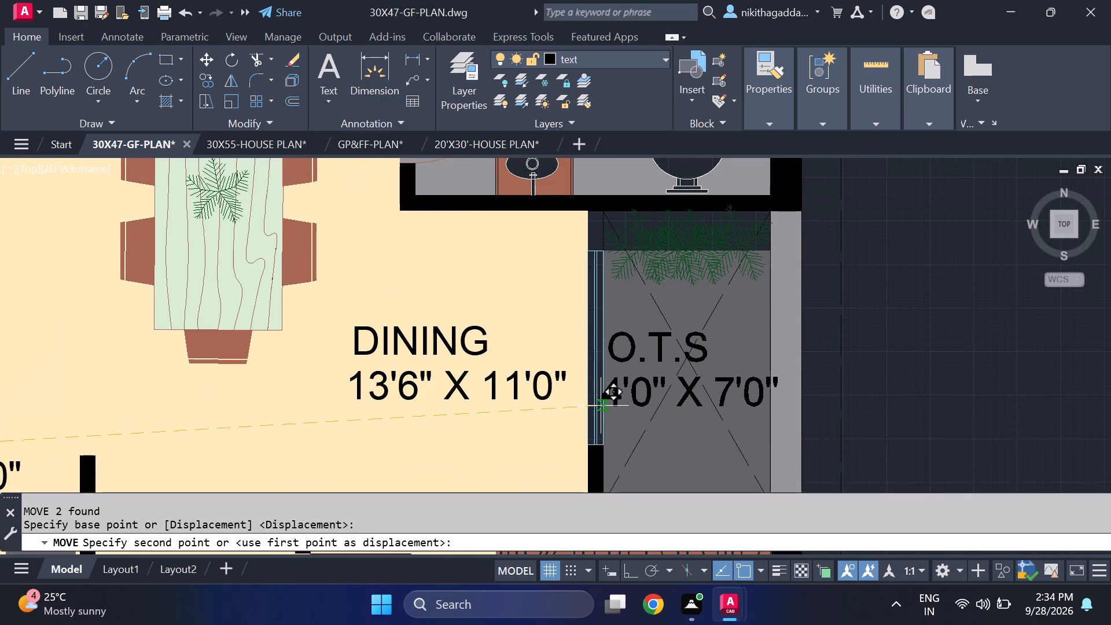
scroll(601, 406, "up", 1)
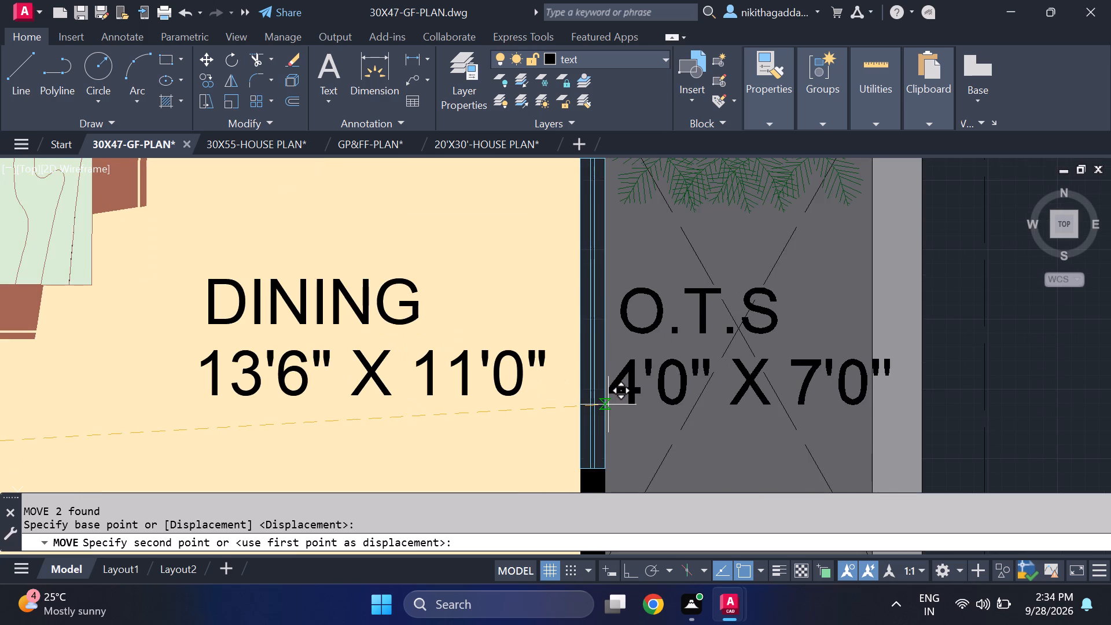
left_click(606, 404)
Scale down the O.T.S label and its size text together about the size text's start, fitting them within the crossed grey shaft.
scroll(584, 405, "down", 4)
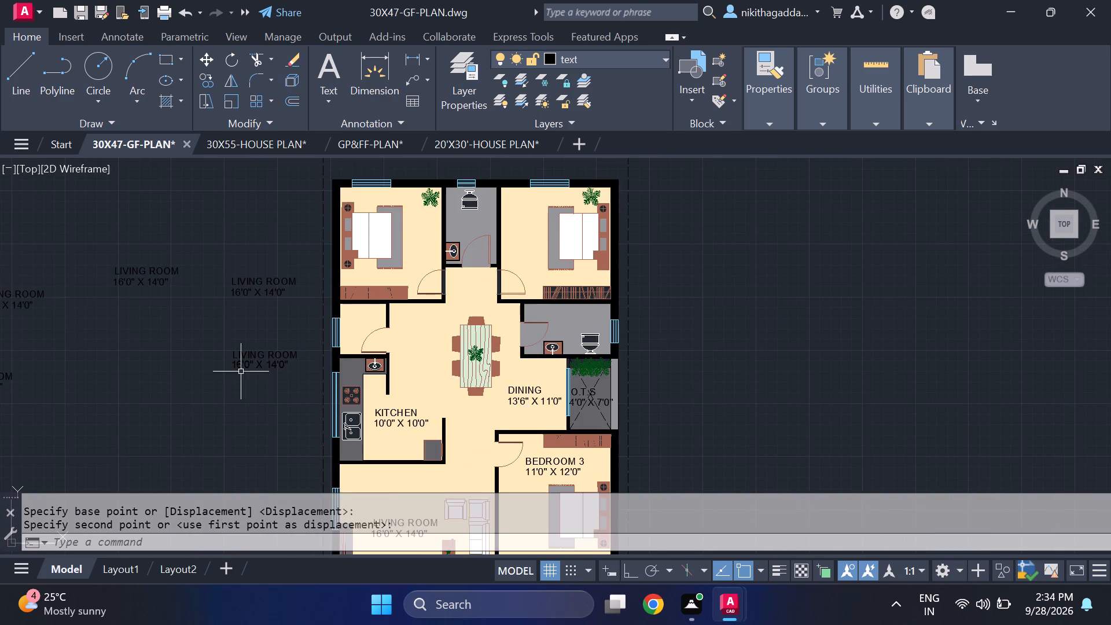
scroll(336, 362, "down", 2)
scroll(271, 380, "up", 1)
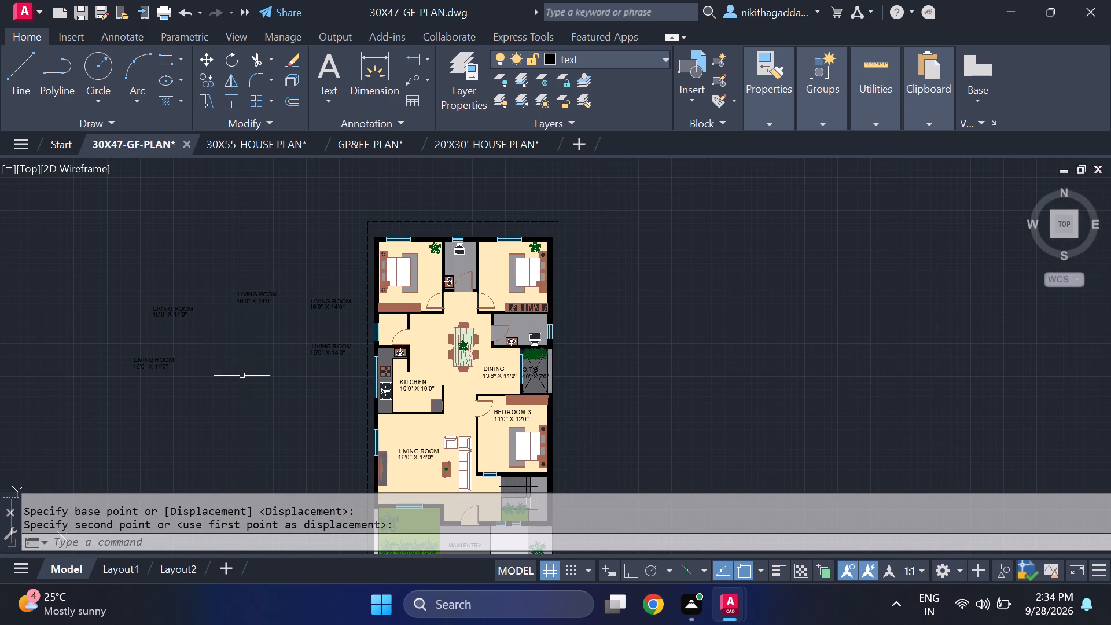
scroll(529, 378, "up", 4)
left_click(547, 325)
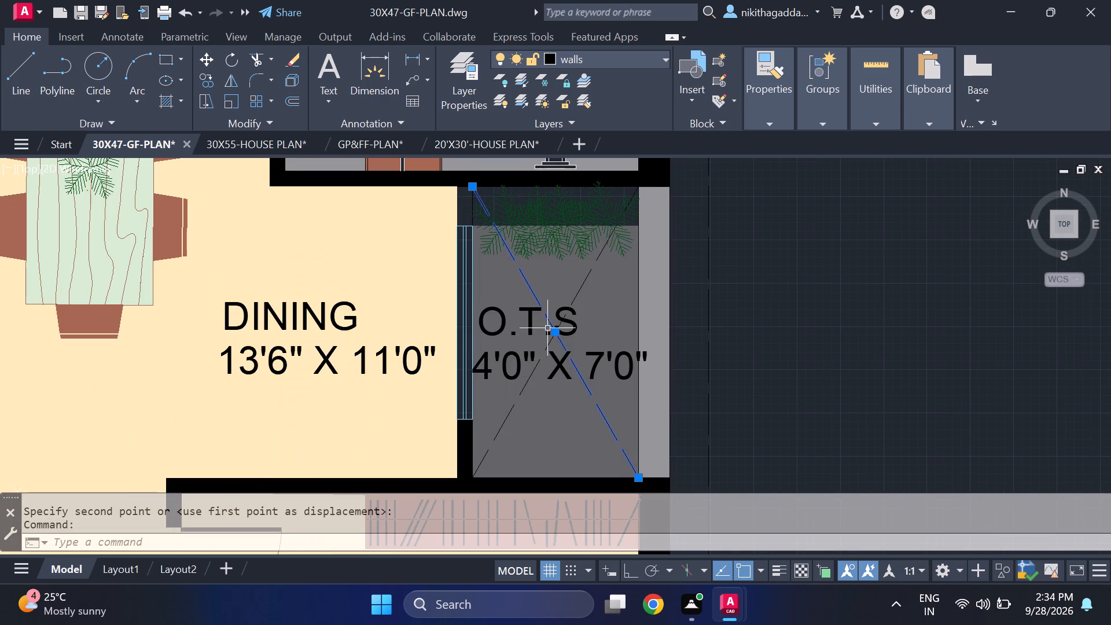
key("Escape")
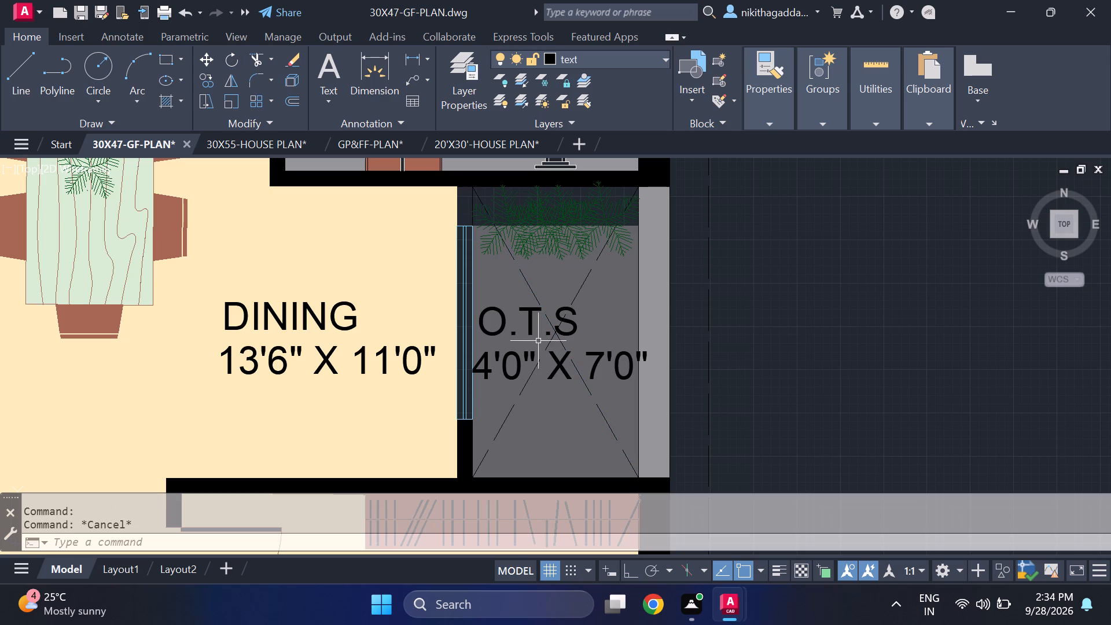
left_click(532, 323)
left_click(520, 371)
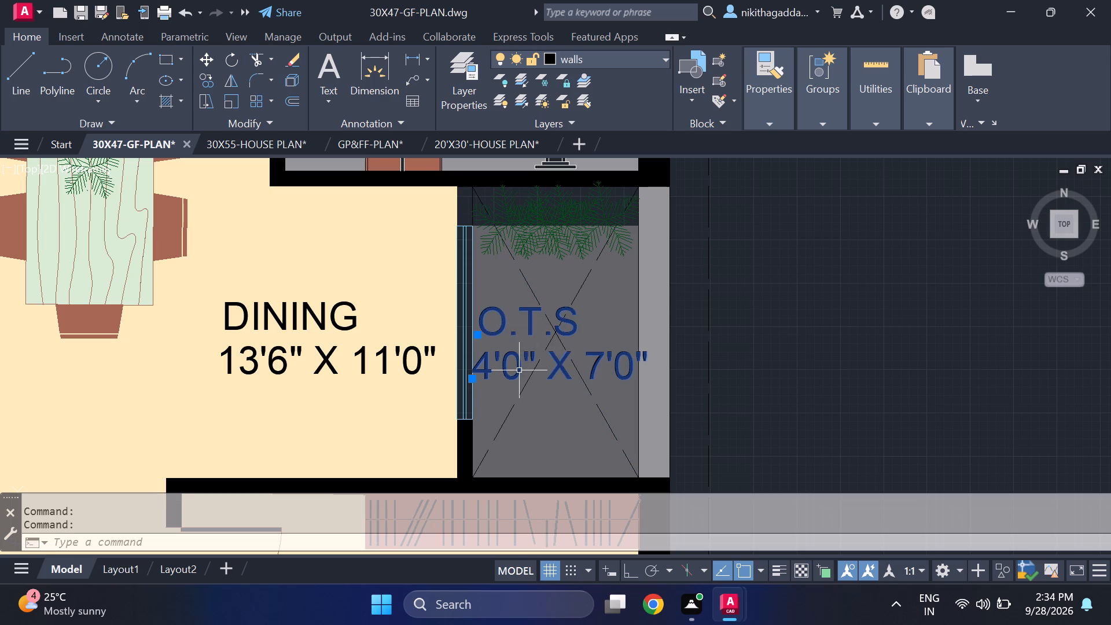
type("SCAL")
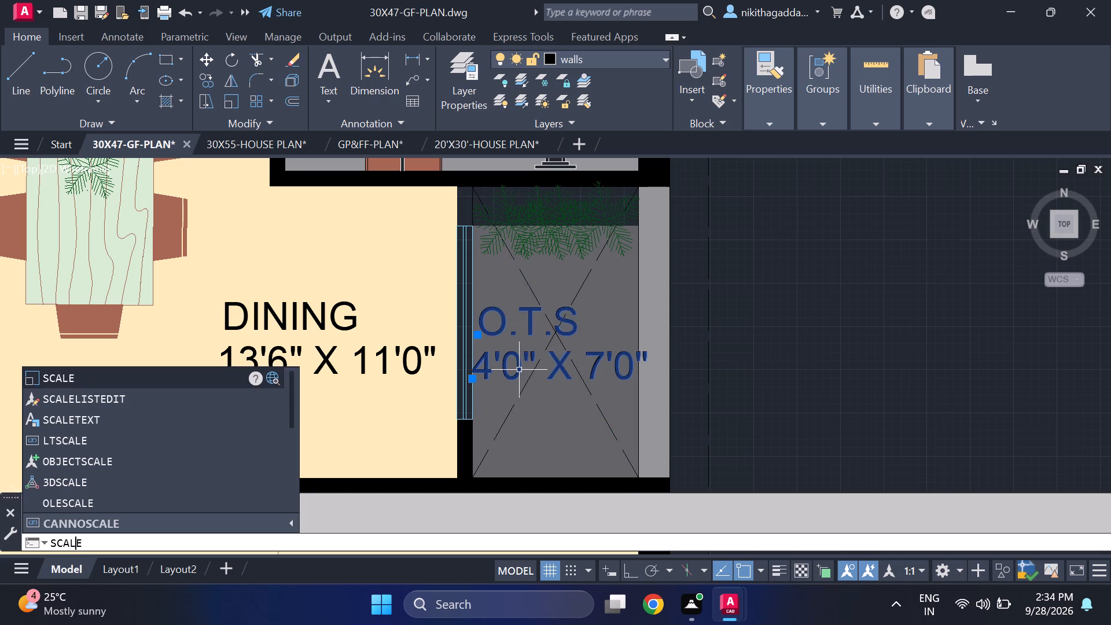
key("e")
key("Return")
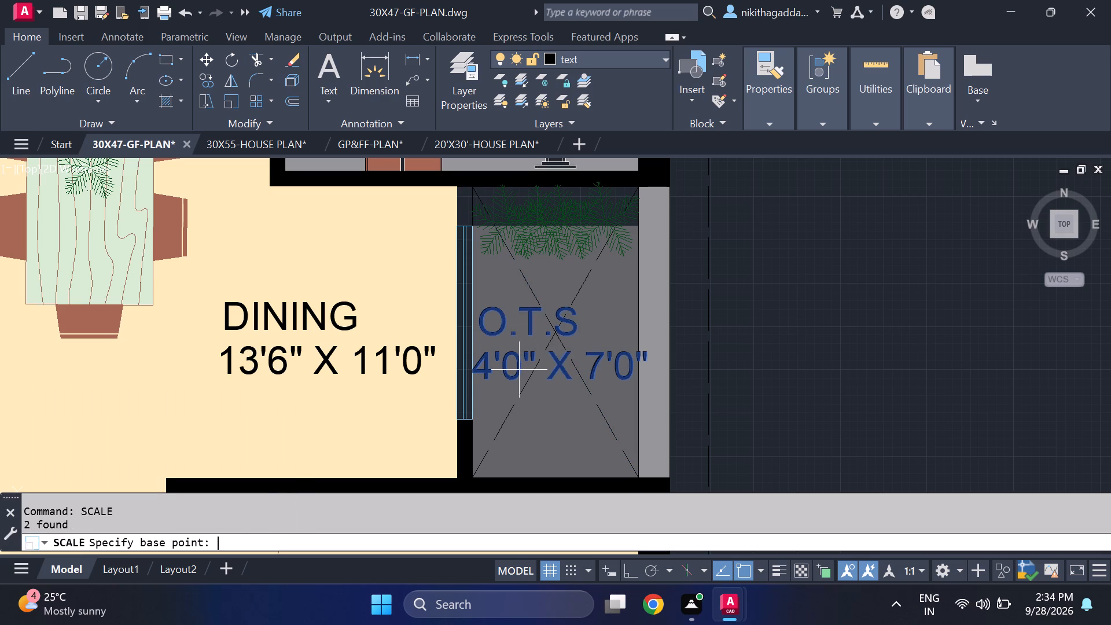
scroll(480, 373, "up", 3)
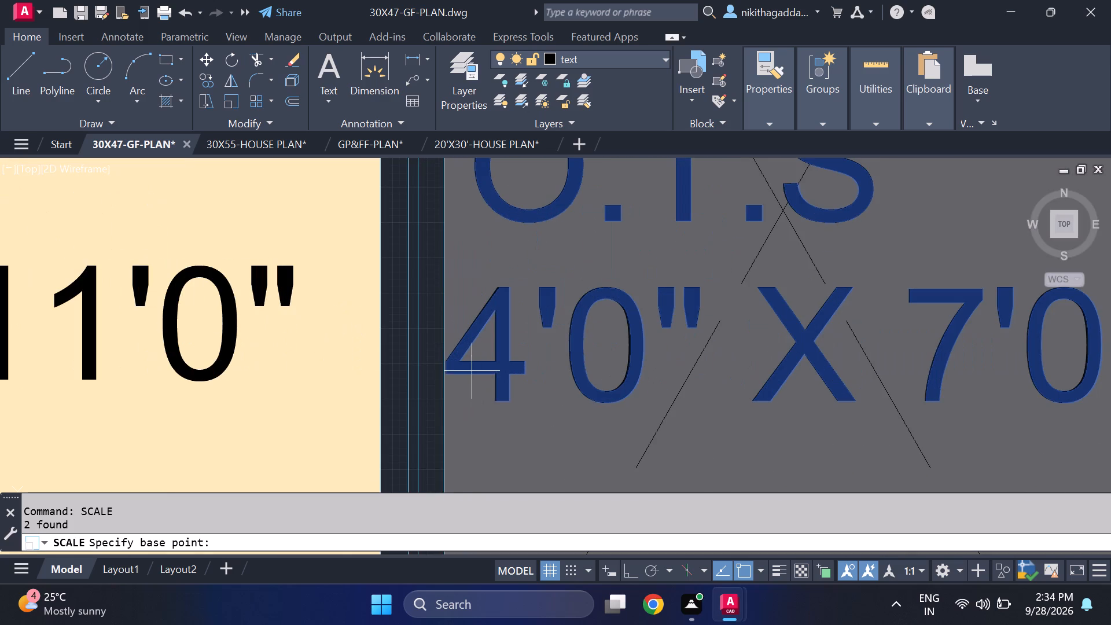
left_click(457, 376)
scroll(632, 330, "down", 3)
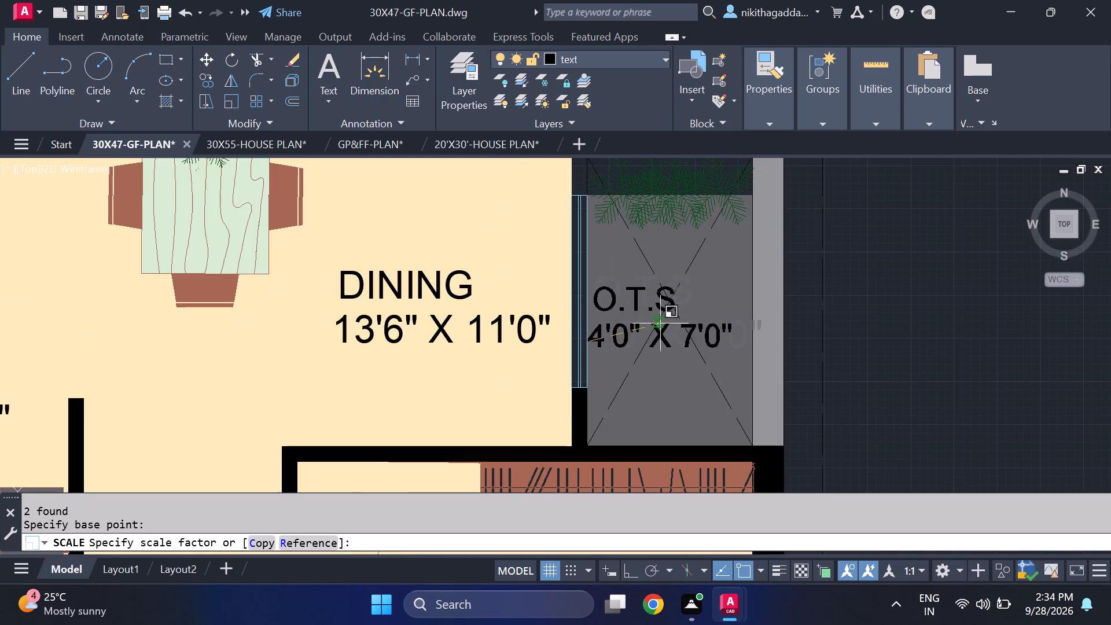
left_click(645, 327)
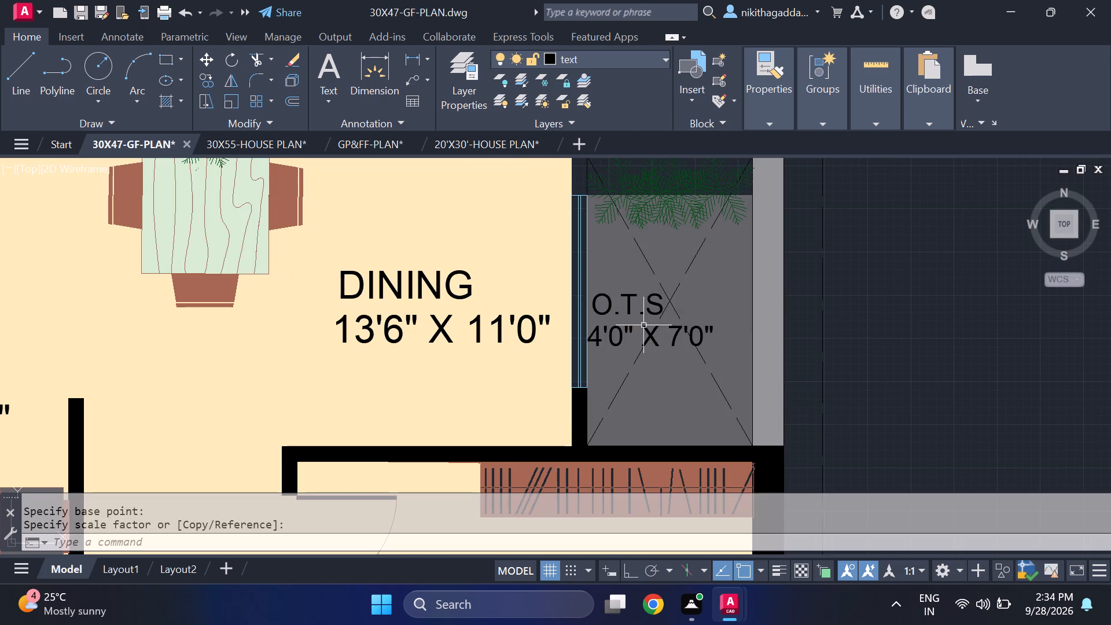
Move the reduced O.T.S label and its size text away from the window wall towards the middle of the shaft.
left_click(635, 311)
key("Escape")
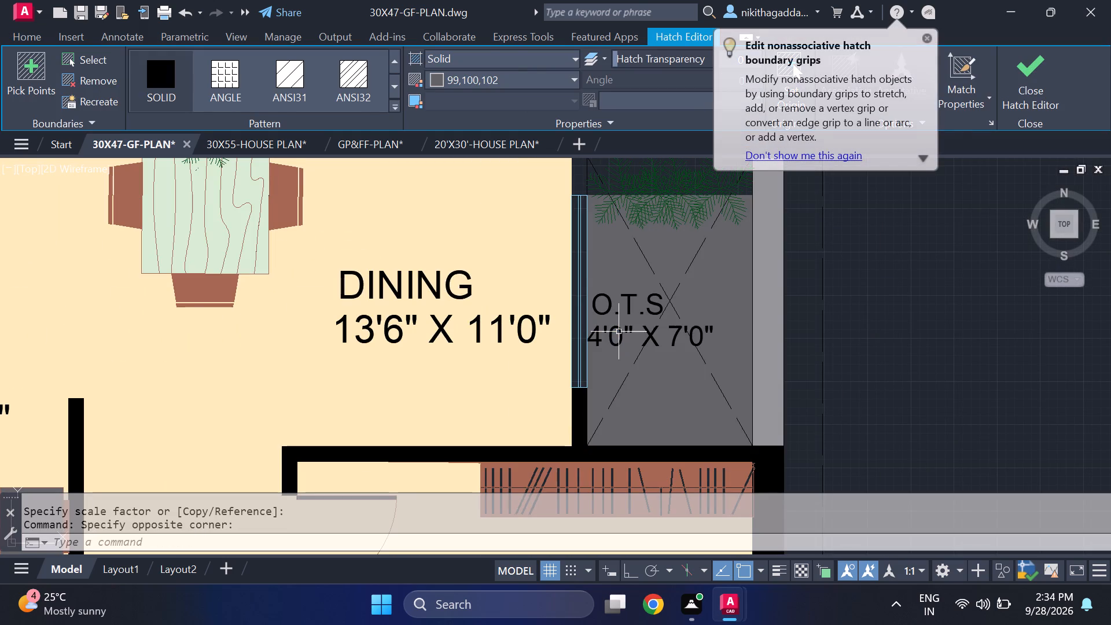
scroll(653, 343, "up", 2)
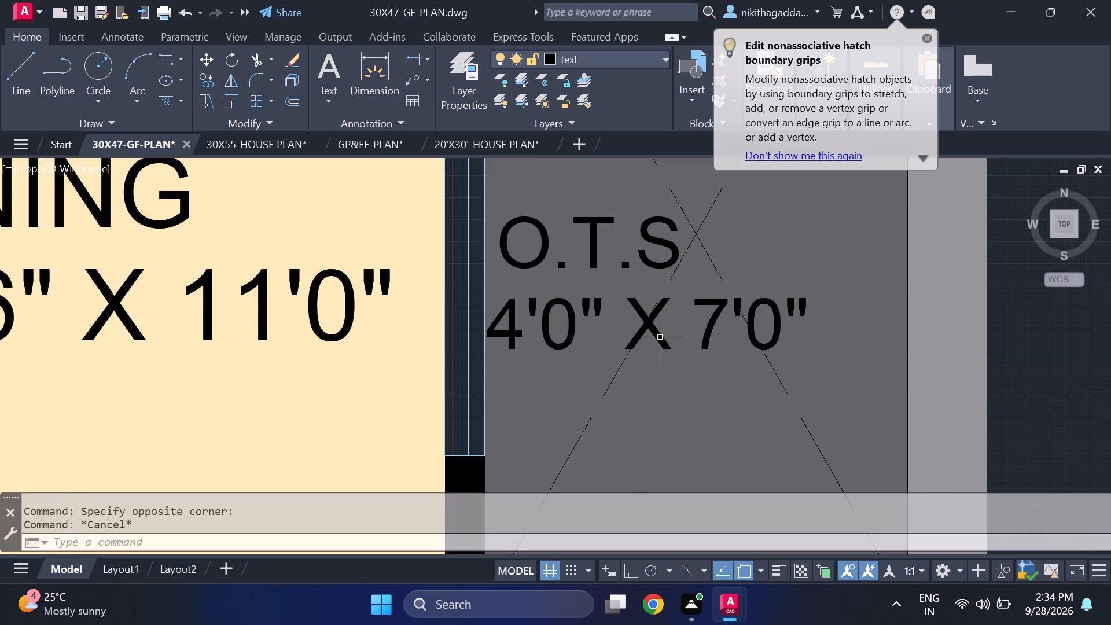
left_click(660, 337)
left_click(627, 266)
key("m")
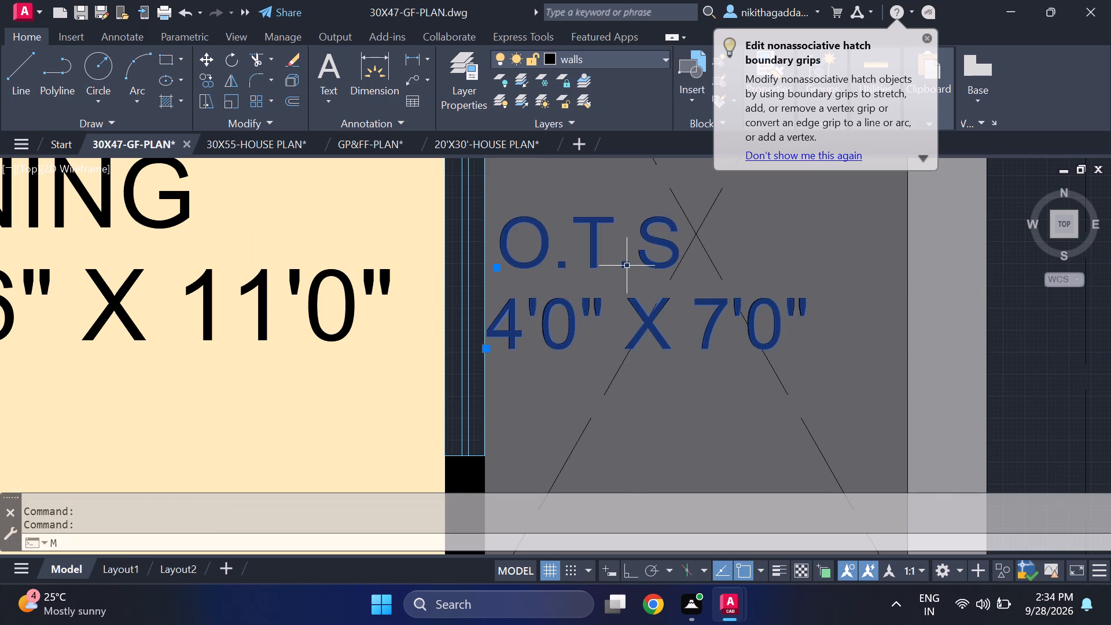
key("Return")
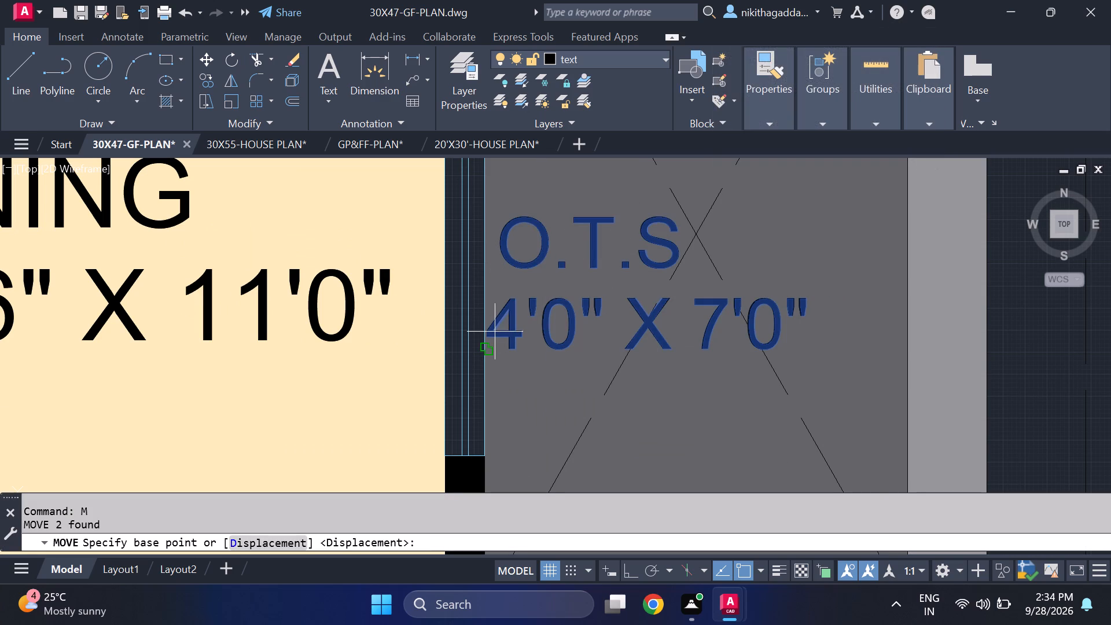
left_click(488, 350)
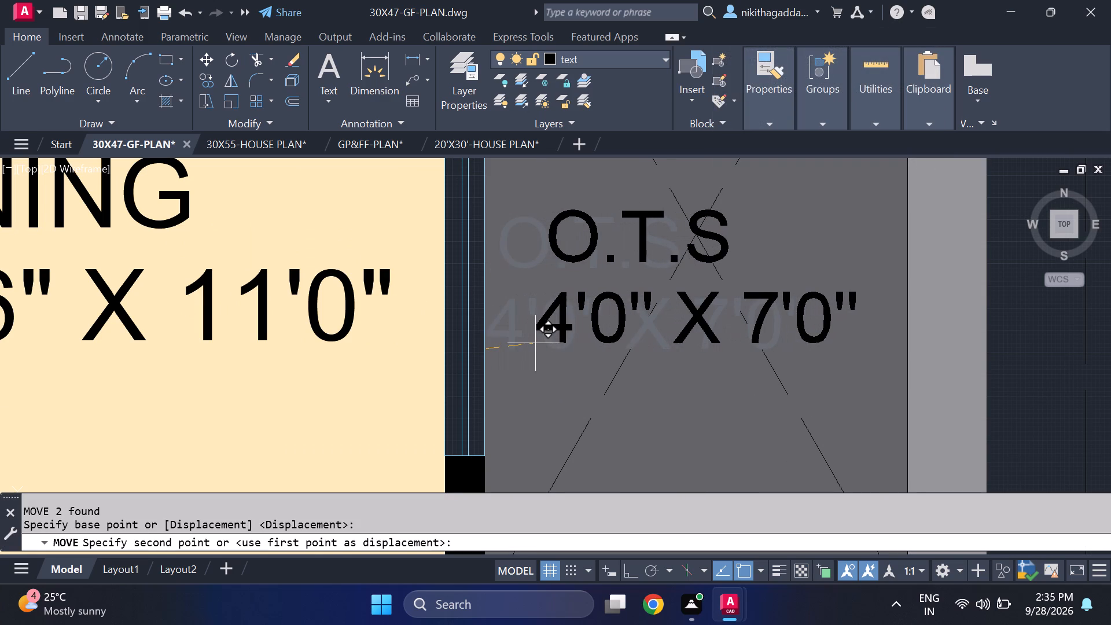
left_click(562, 344)
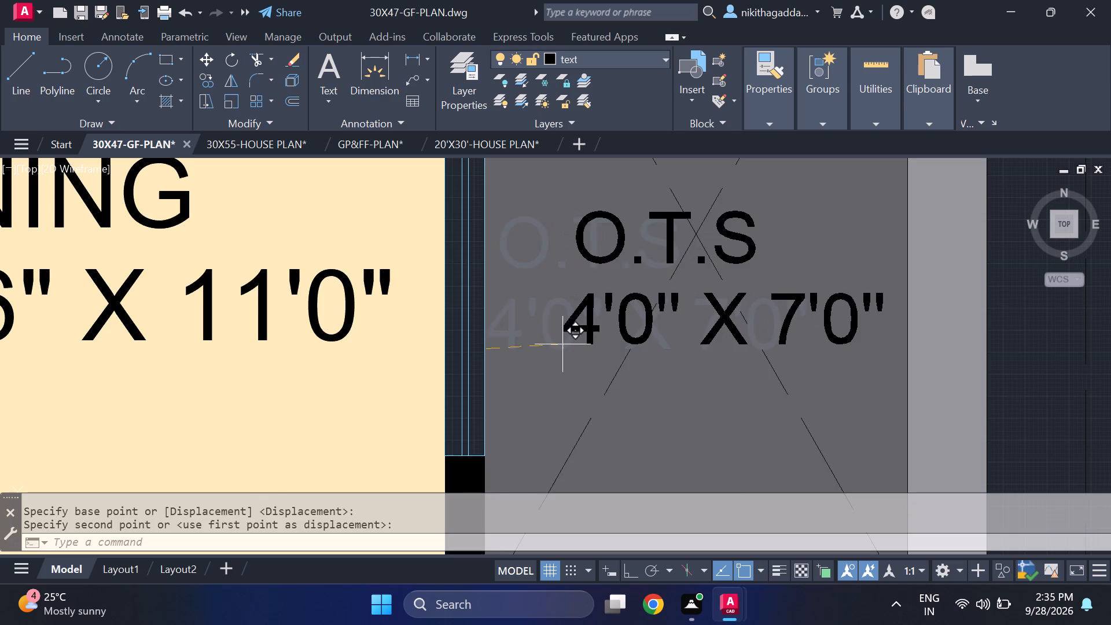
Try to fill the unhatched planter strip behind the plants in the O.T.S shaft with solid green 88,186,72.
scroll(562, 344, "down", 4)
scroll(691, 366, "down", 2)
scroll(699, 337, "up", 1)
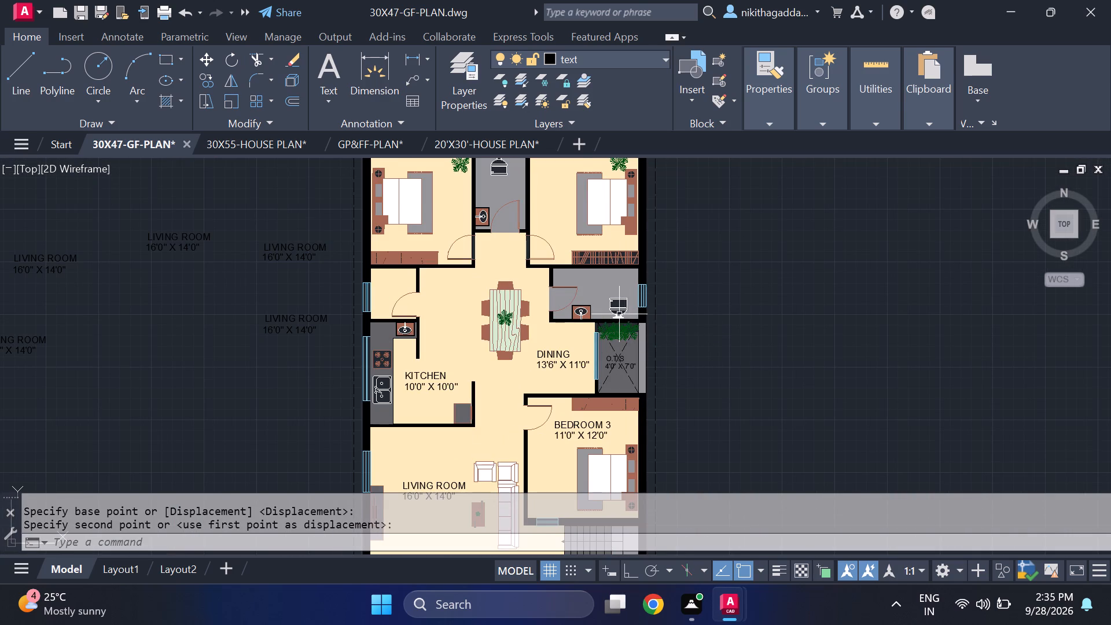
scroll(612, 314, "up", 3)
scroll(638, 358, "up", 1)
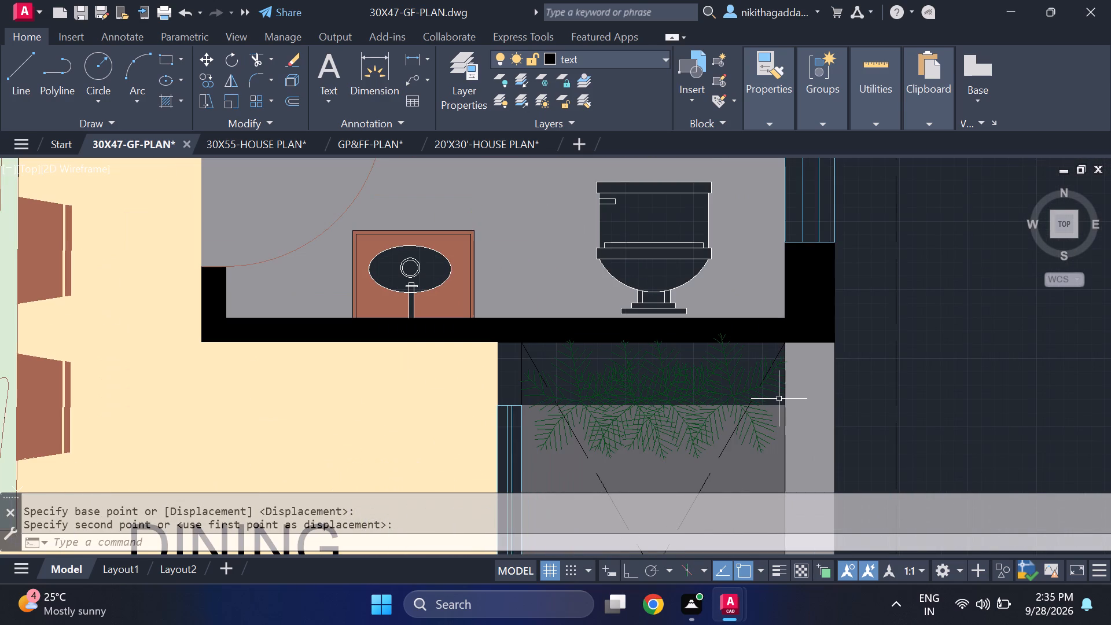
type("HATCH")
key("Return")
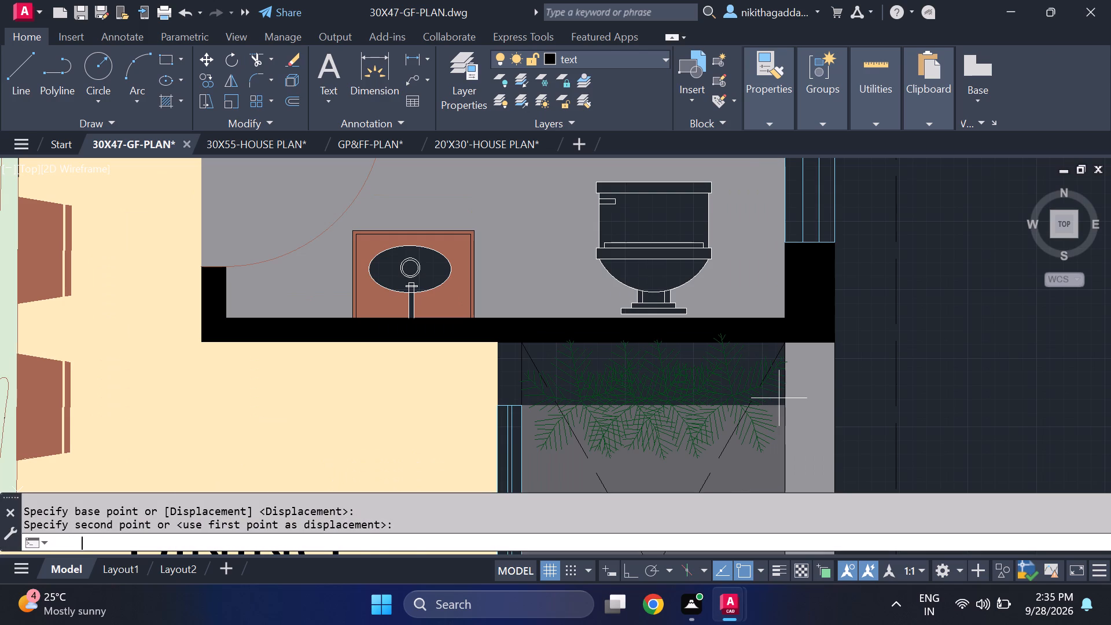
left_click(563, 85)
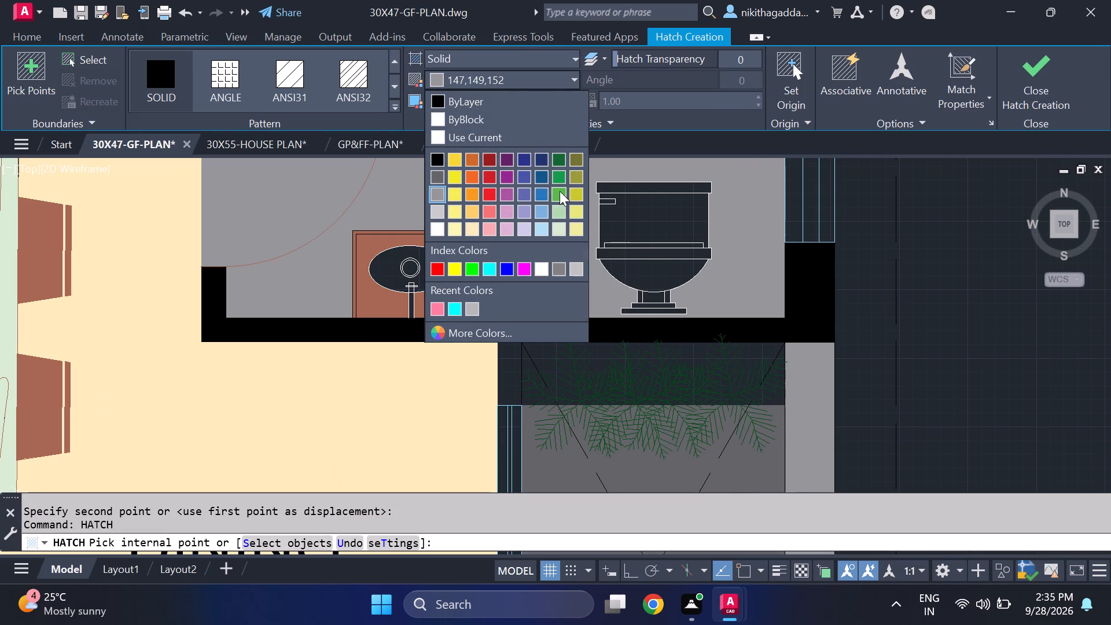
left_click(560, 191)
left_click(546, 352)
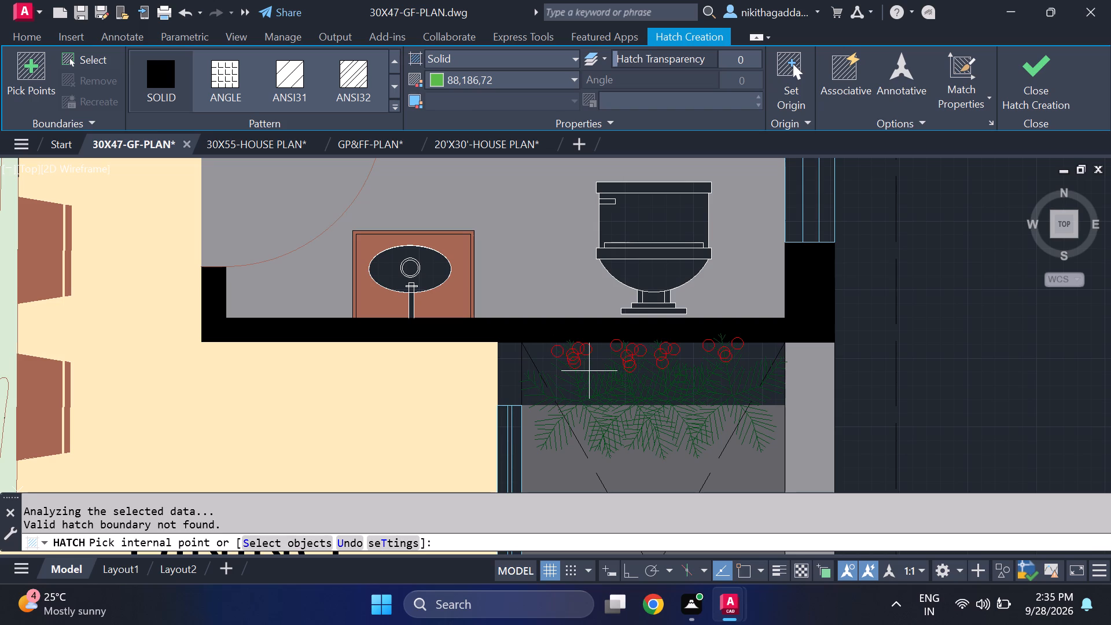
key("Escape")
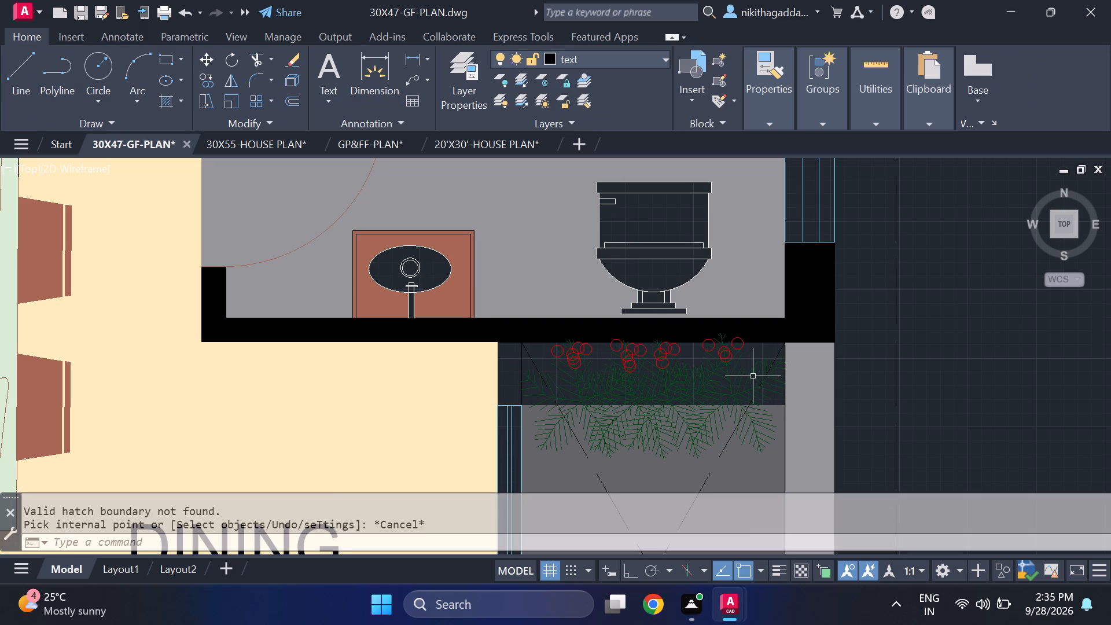
Move the four plants from the O.T.S planter strip to the empty space outside the plan, beyond the shaft's outer wall.
left_click_drag(753, 373, 733, 383)
left_click(650, 391)
left_click(573, 406)
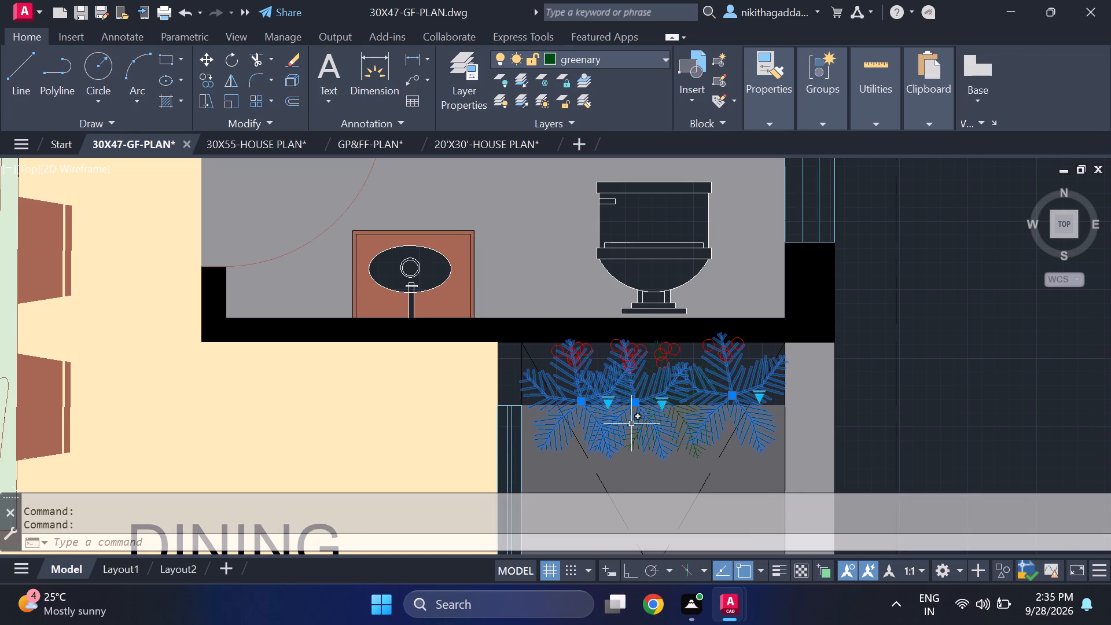
left_click(632, 424)
left_click(638, 444)
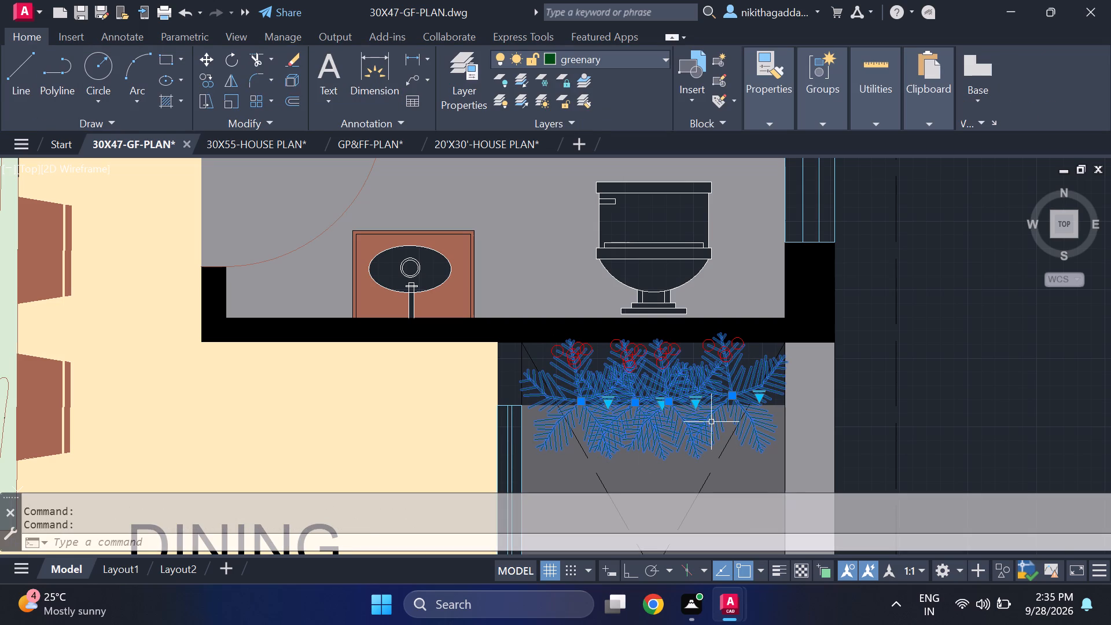
key("m")
key("Return")
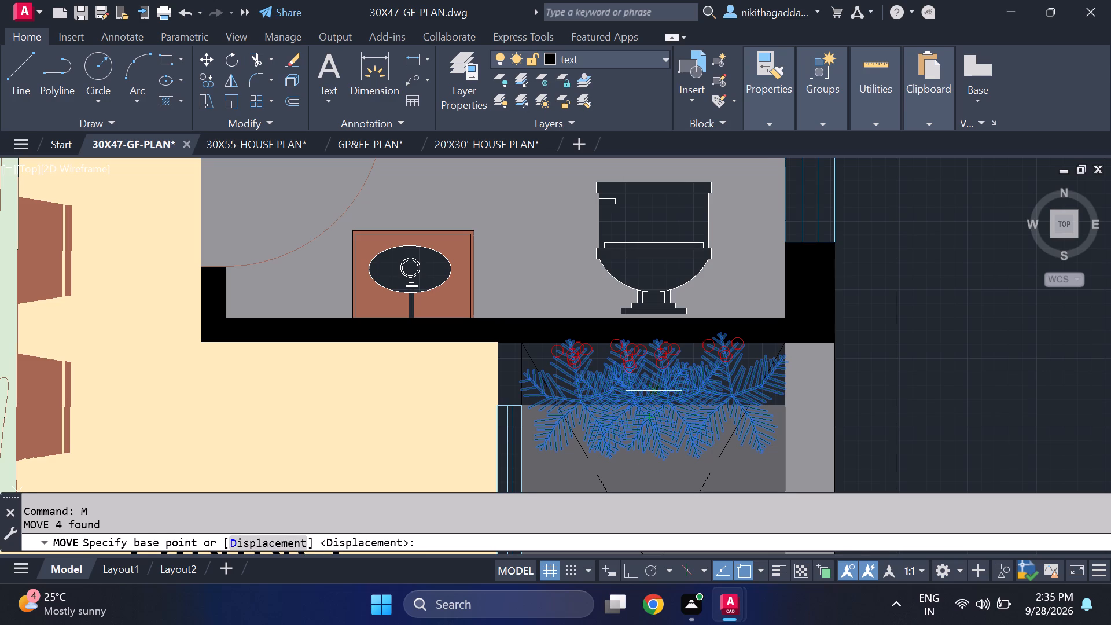
left_click(658, 395)
left_click(1006, 367)
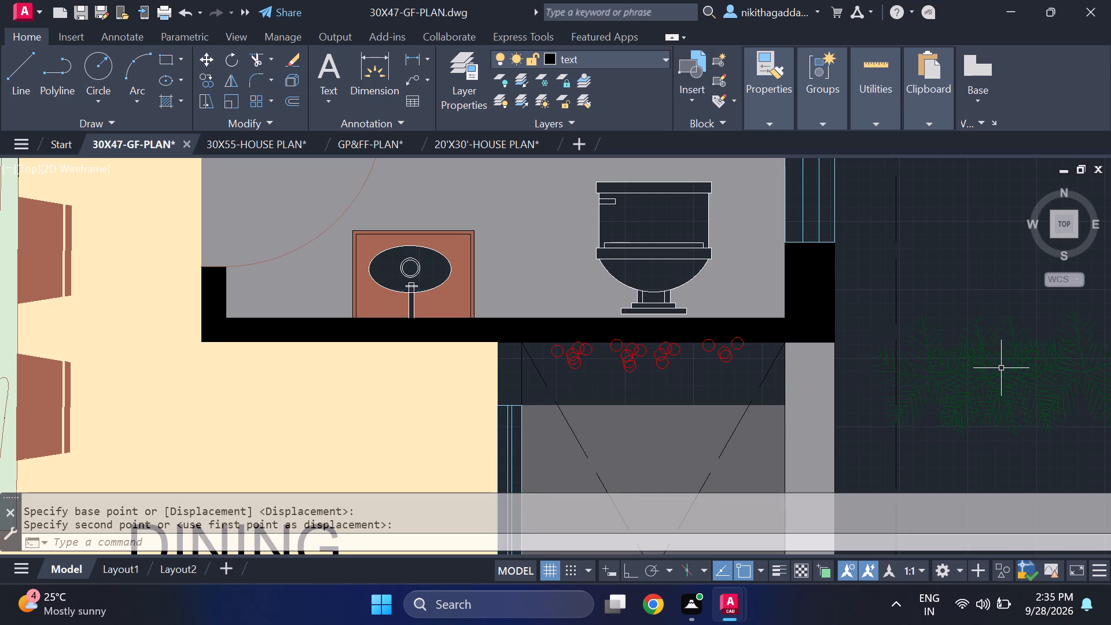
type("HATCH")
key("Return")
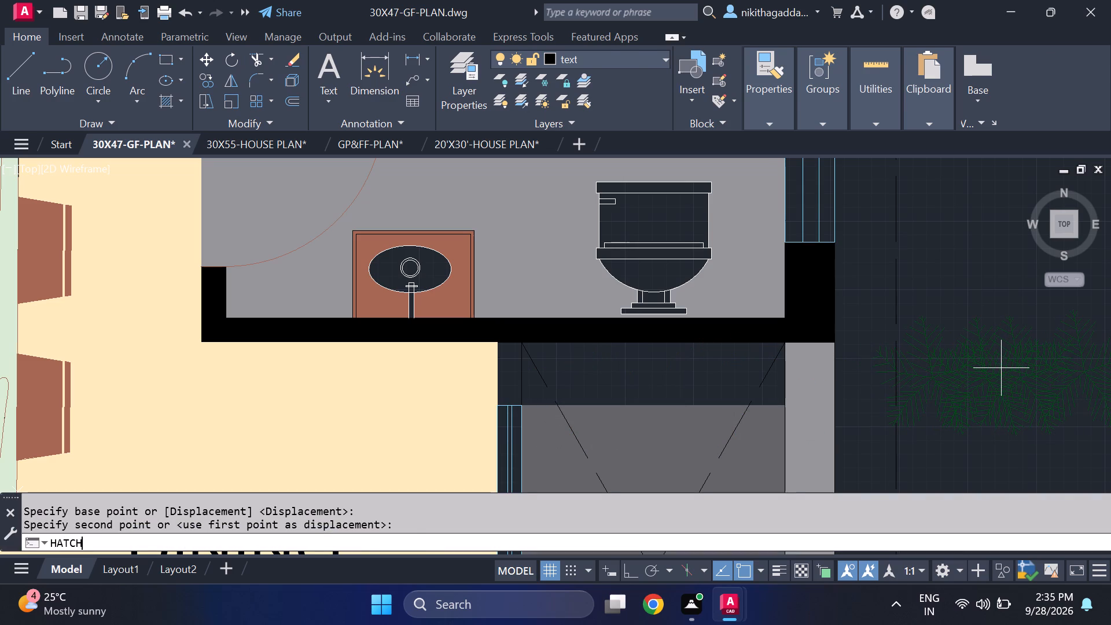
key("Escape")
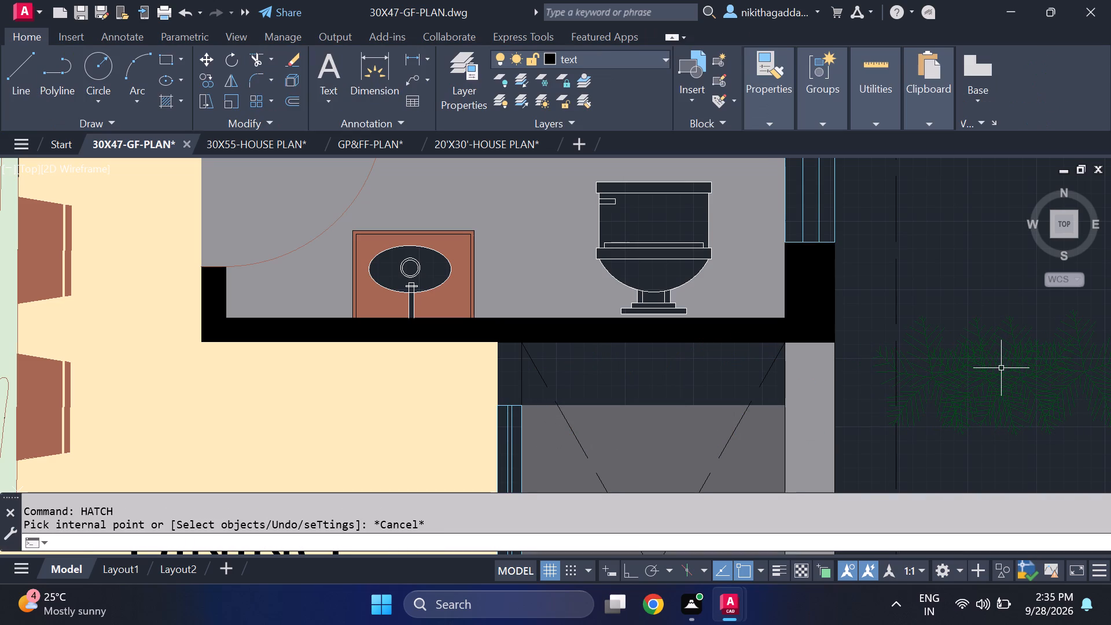
Check which layer the front garden's green hatch uses and make the hatch layer current.
scroll(972, 381, "down", 4)
middle_click_drag(966, 447, 821, 259)
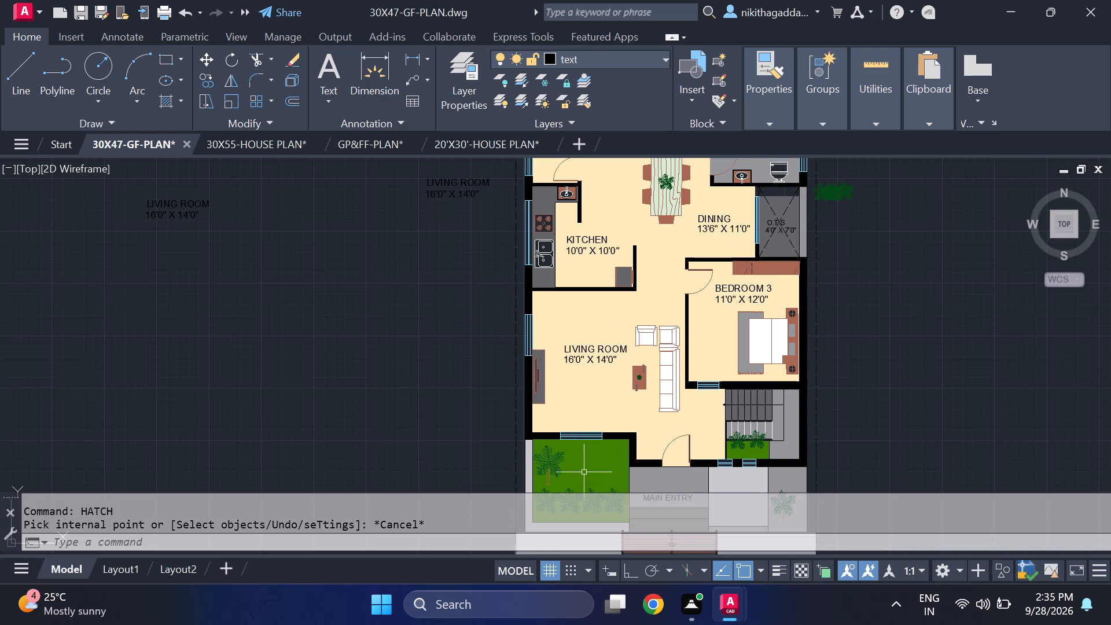
left_click(588, 465)
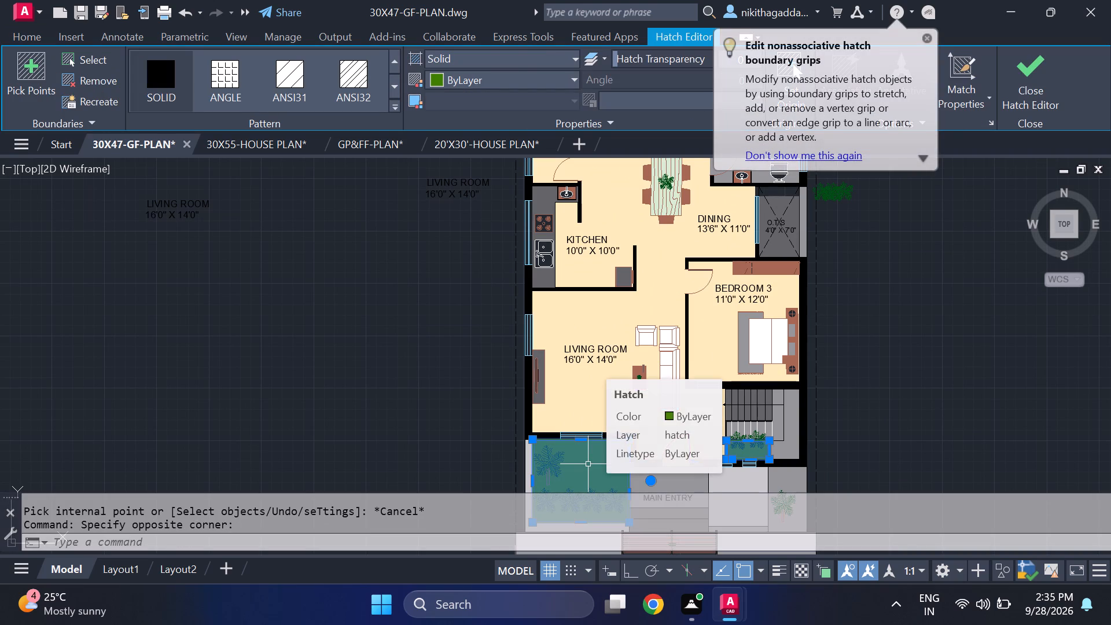
key("Escape")
middle_click_drag(781, 338, 743, 428)
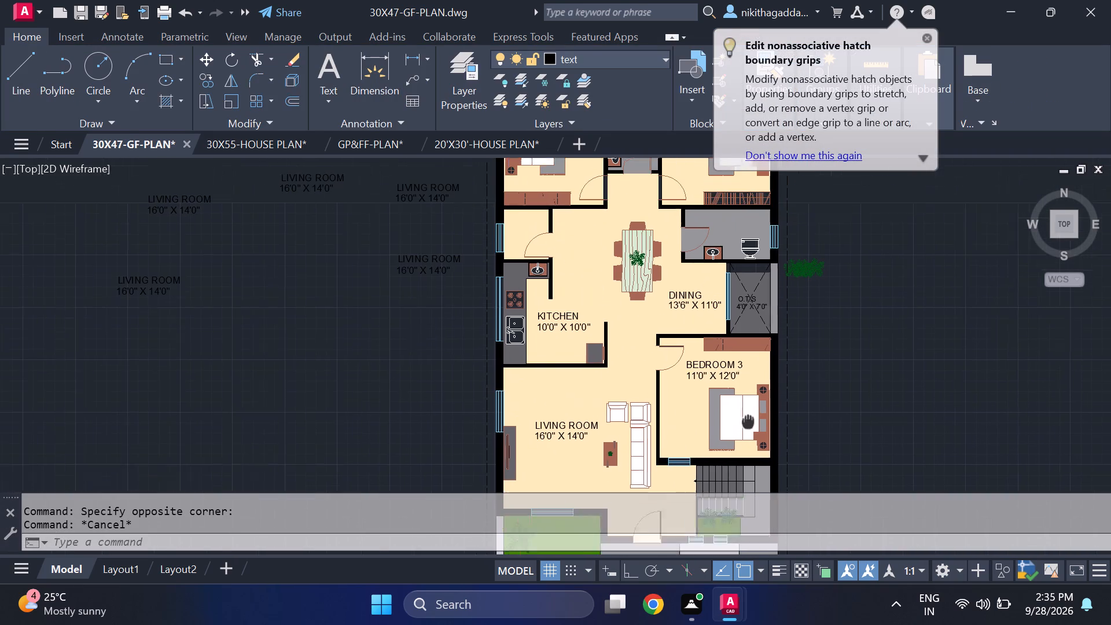
middle_click_drag(743, 428, 742, 430)
scroll(740, 267, "up", 3)
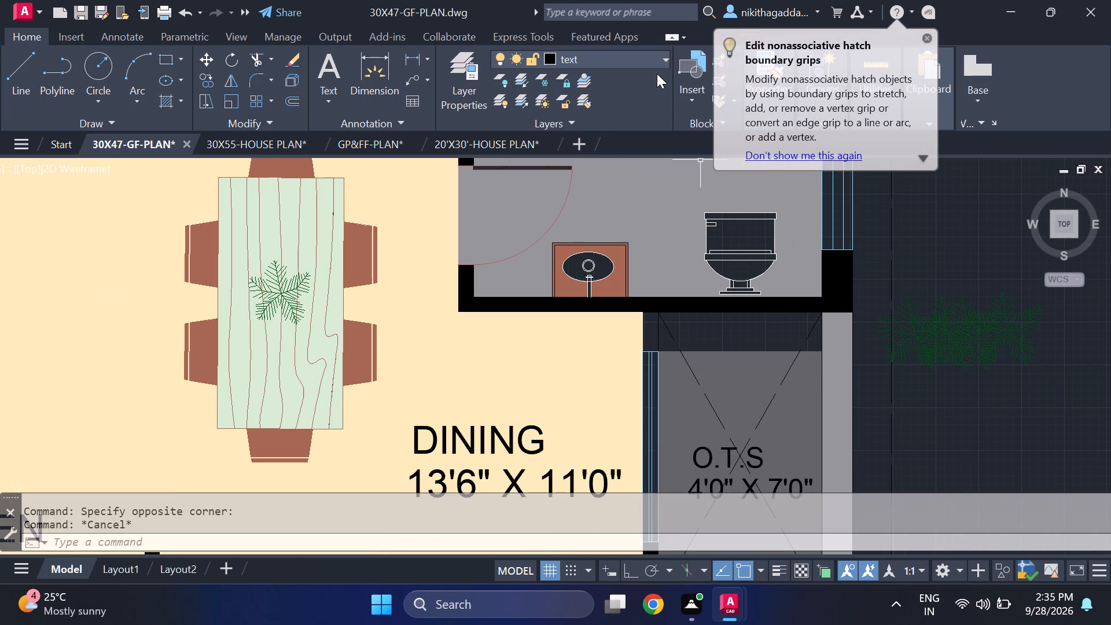
left_click(654, 60)
left_click(609, 165)
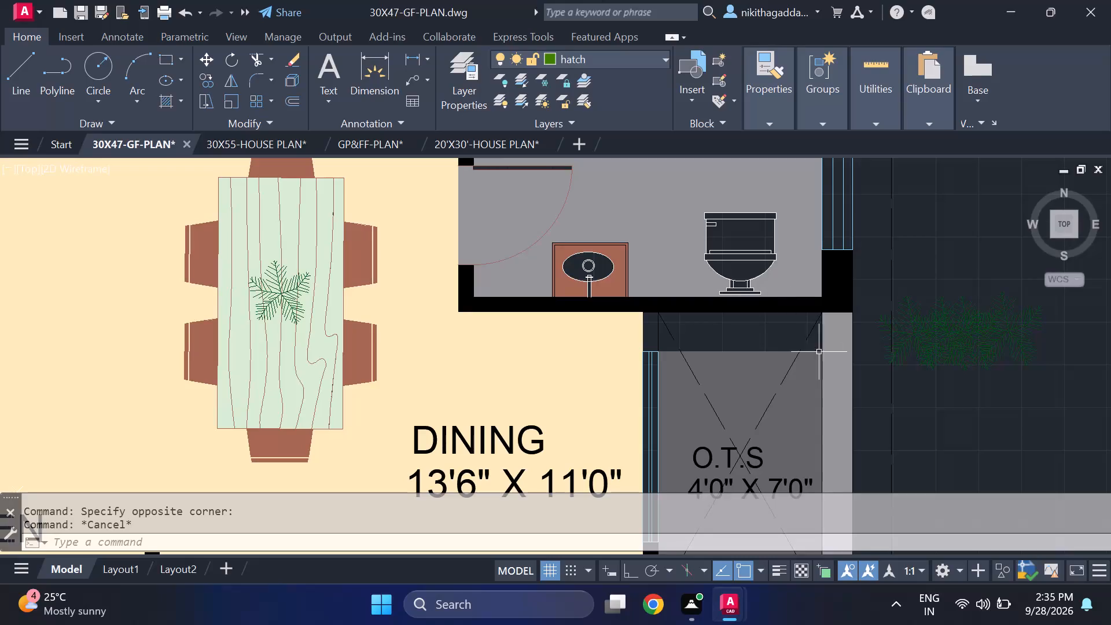
Fill the O.T.S planter strip, including its two corner triangles beyond the crossing lines, with a solid hatch coloured ByLayer.
type("HATCH")
key("Return")
left_click(528, 78)
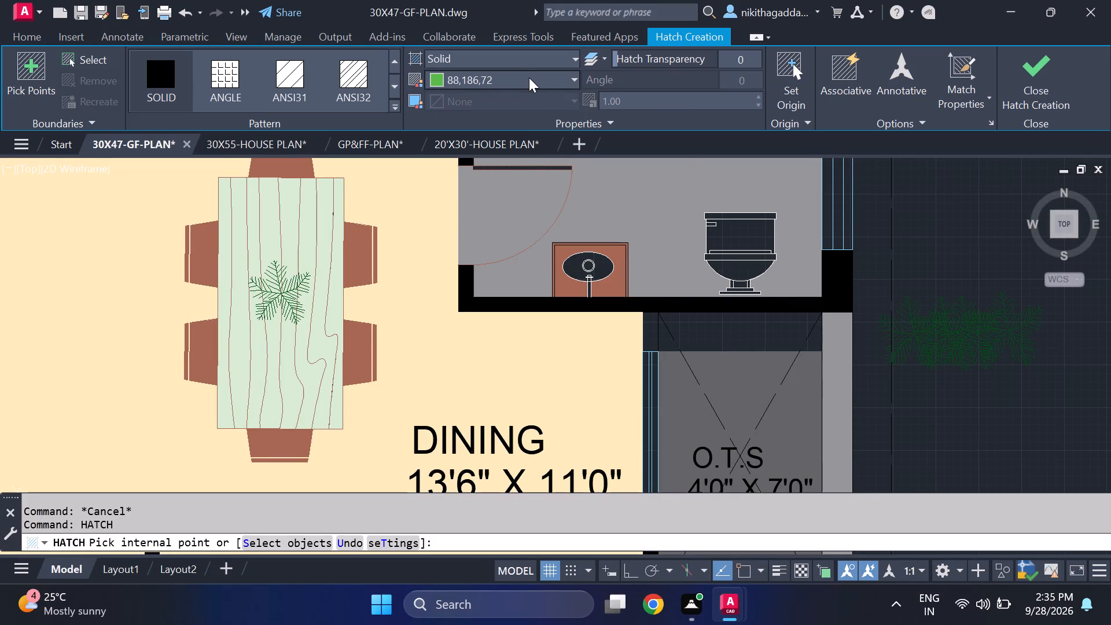
left_click(503, 102)
left_click(734, 325)
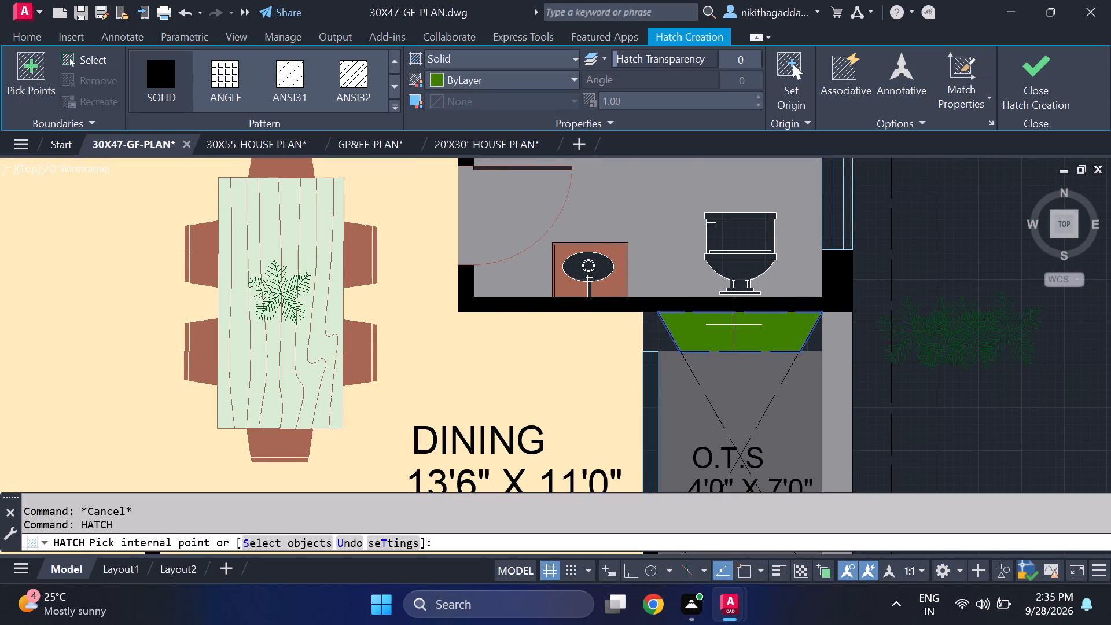
left_click(669, 348)
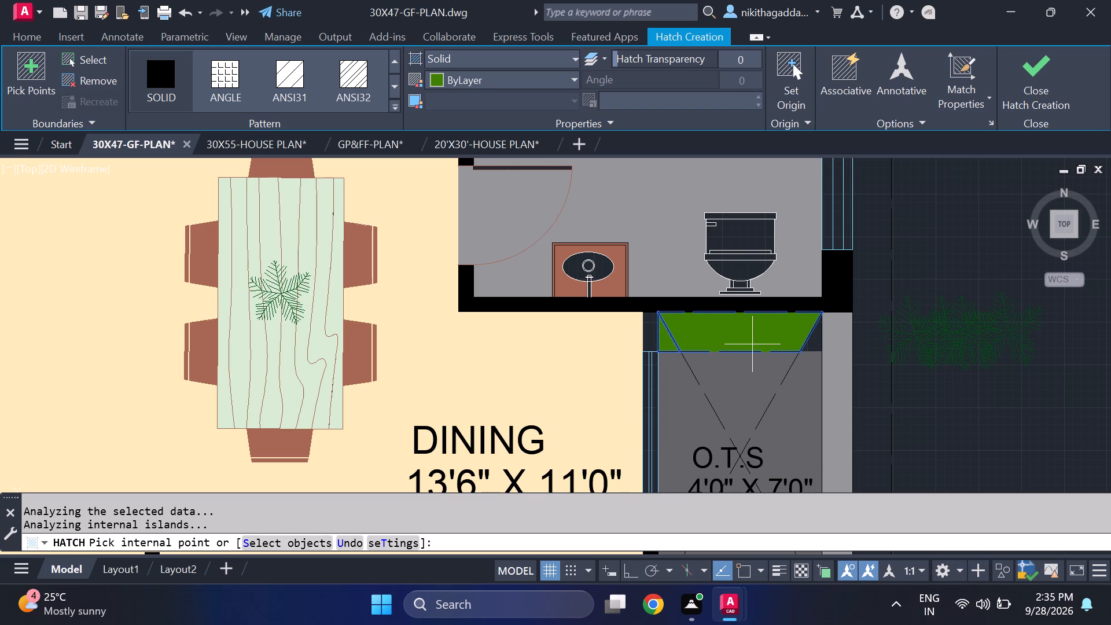
left_click(821, 344)
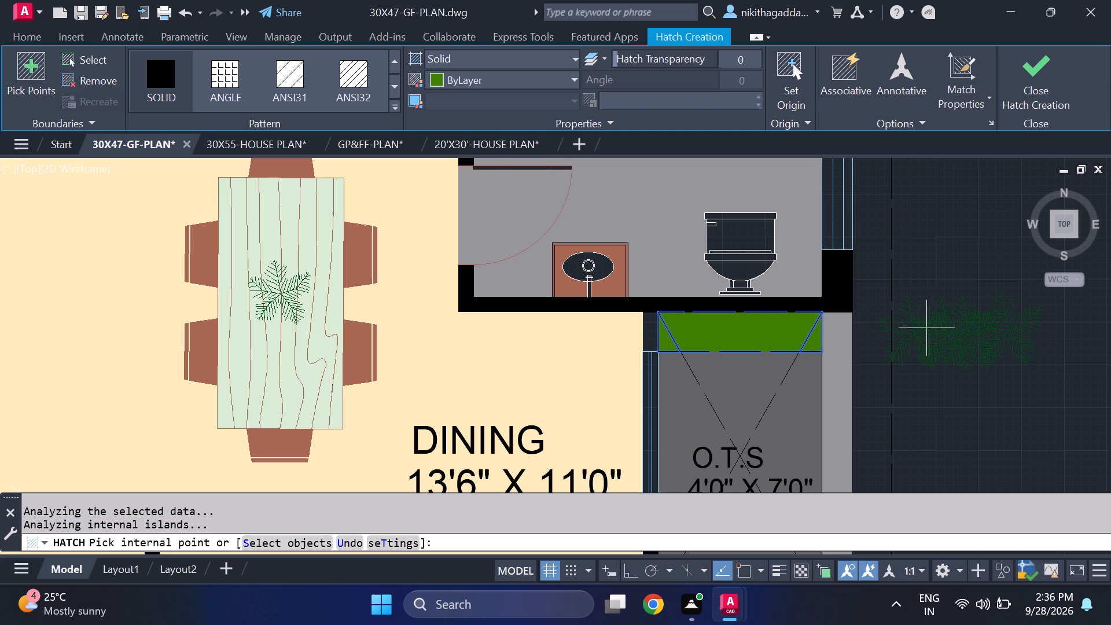
left_click(1037, 73)
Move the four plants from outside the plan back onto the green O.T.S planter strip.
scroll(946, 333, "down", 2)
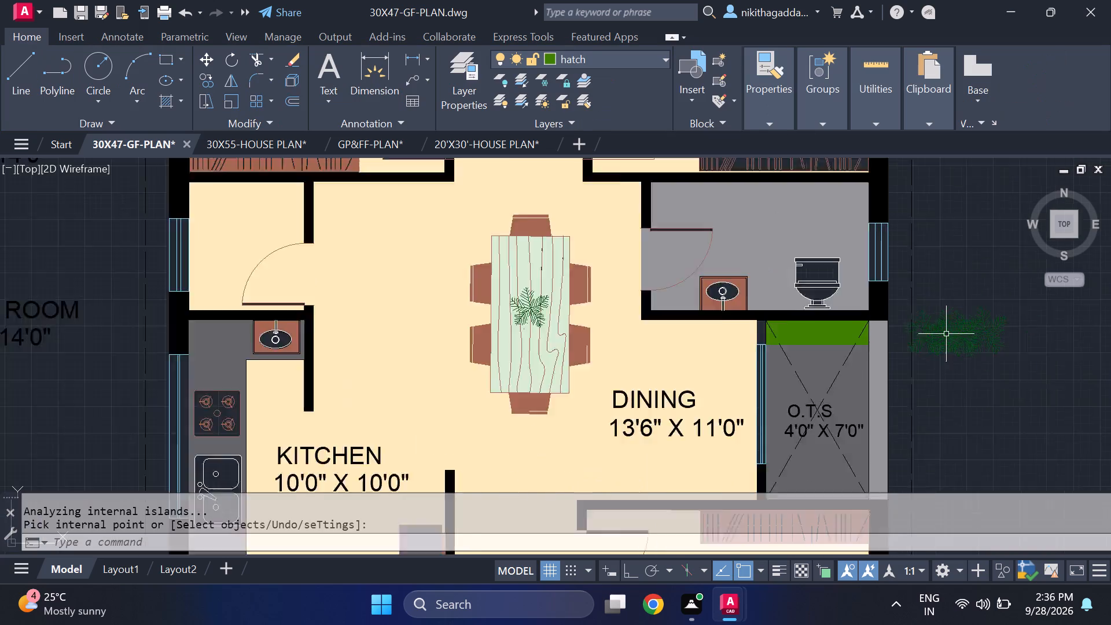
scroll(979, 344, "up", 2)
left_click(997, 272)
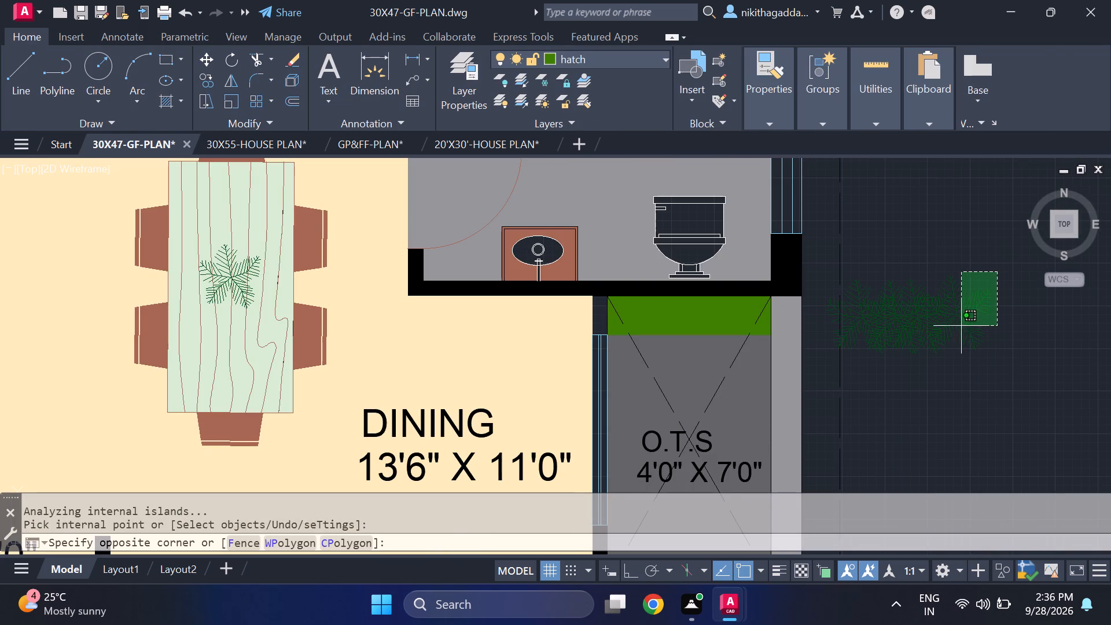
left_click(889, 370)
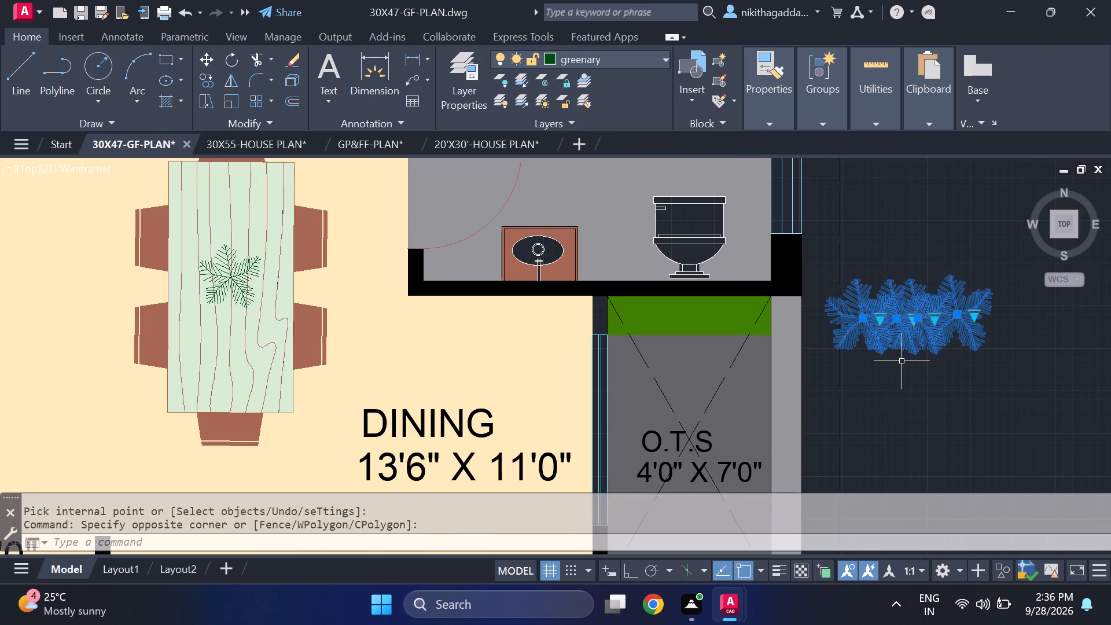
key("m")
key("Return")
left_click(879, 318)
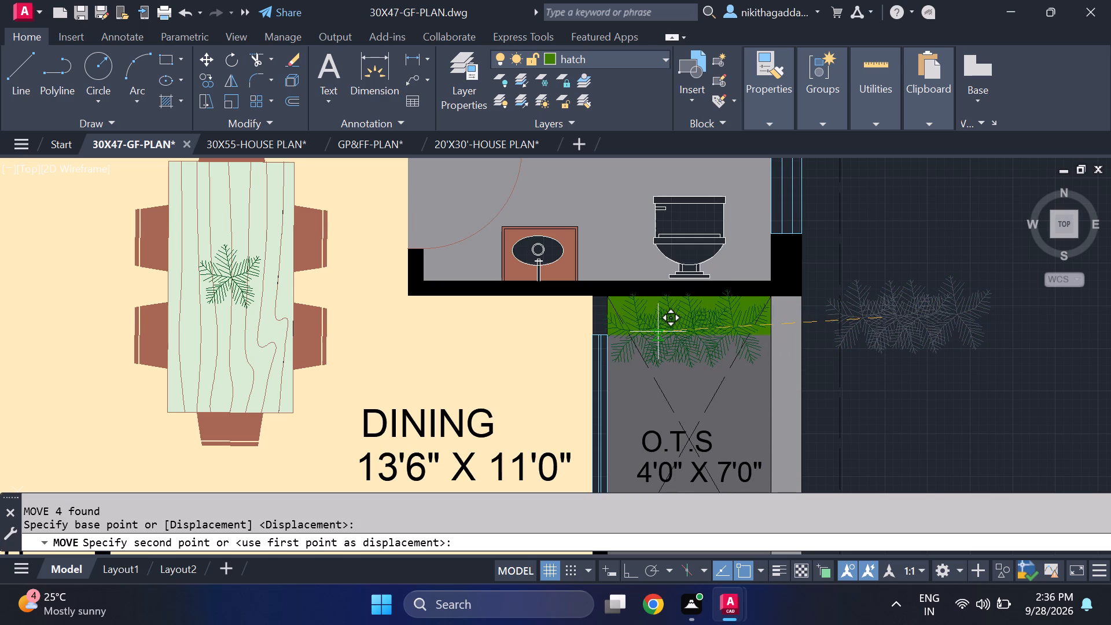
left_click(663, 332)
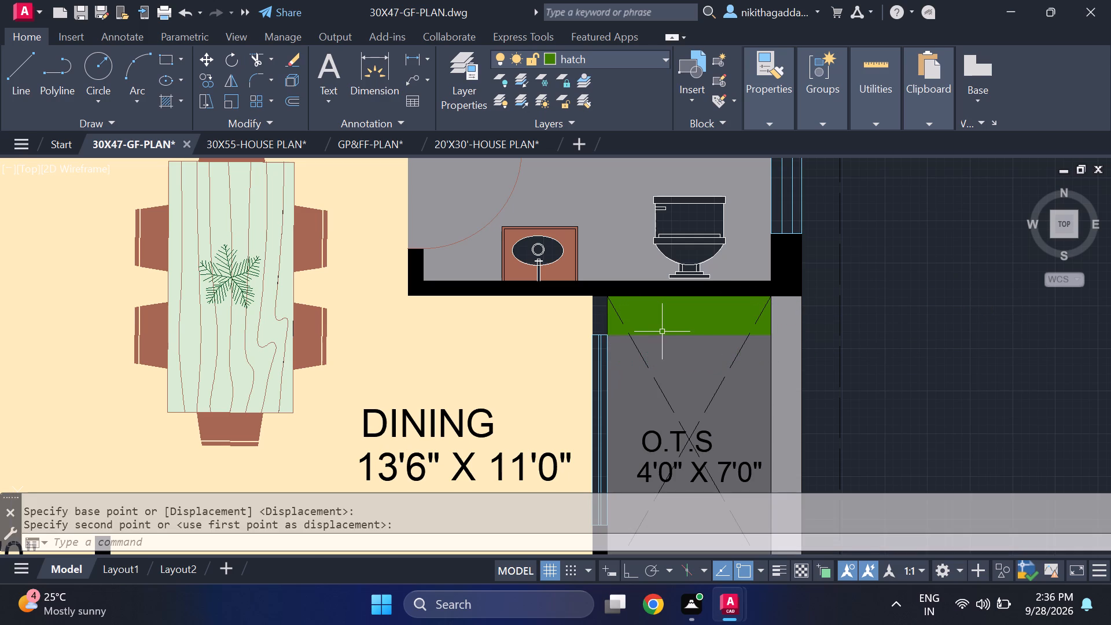
Erase the moved plants that lie hidden behind the O.T.S shaft's fills, one at a time.
left_click(691, 323)
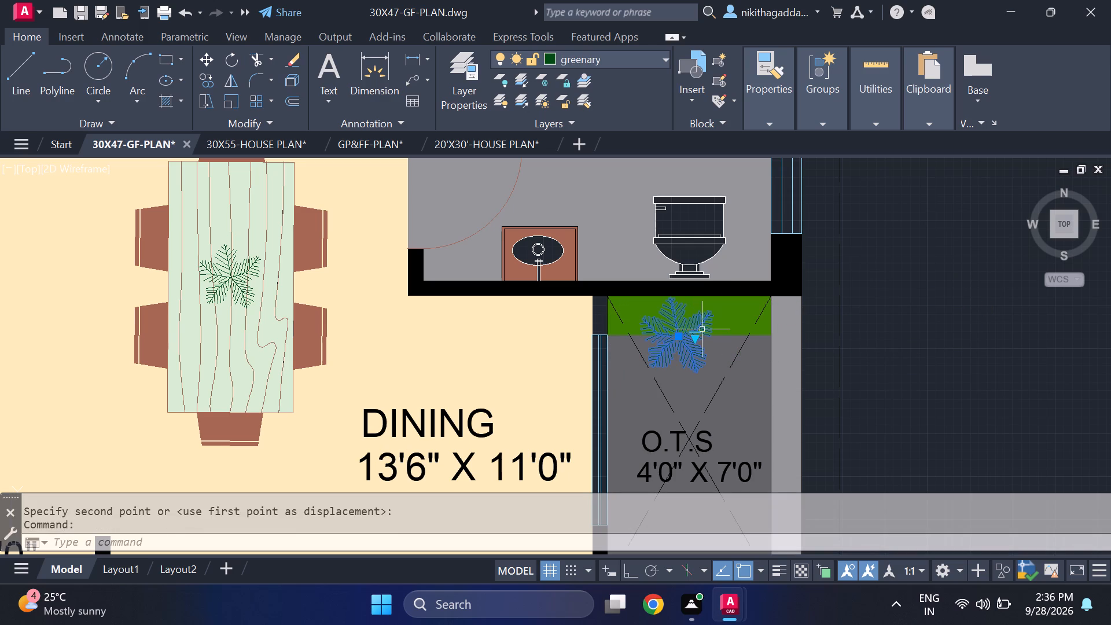
key("Delete")
left_click(721, 319)
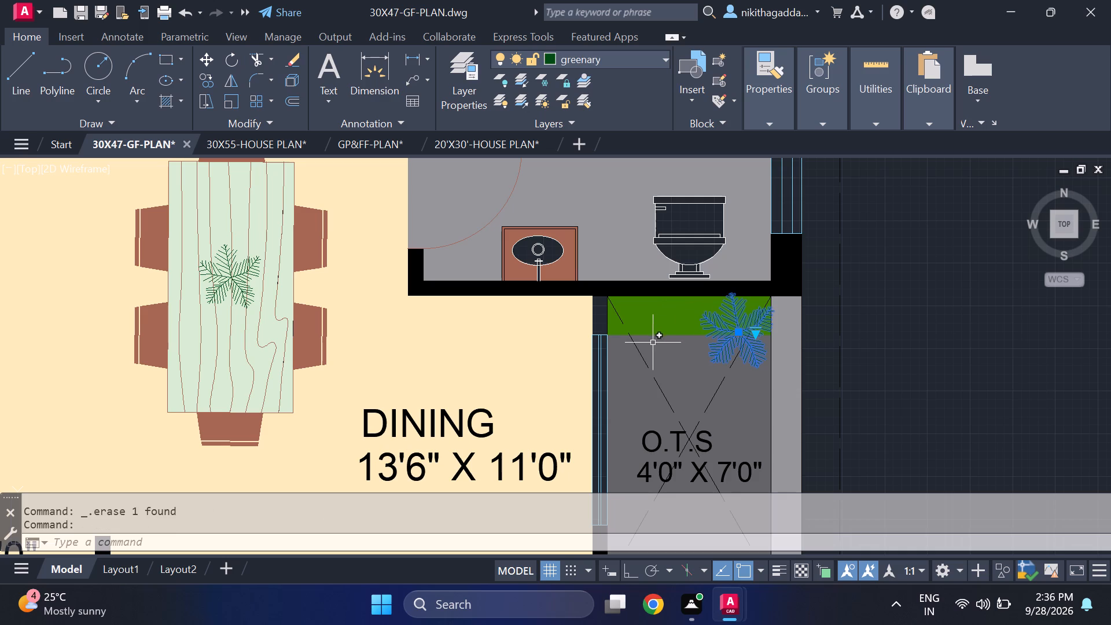
key("Delete")
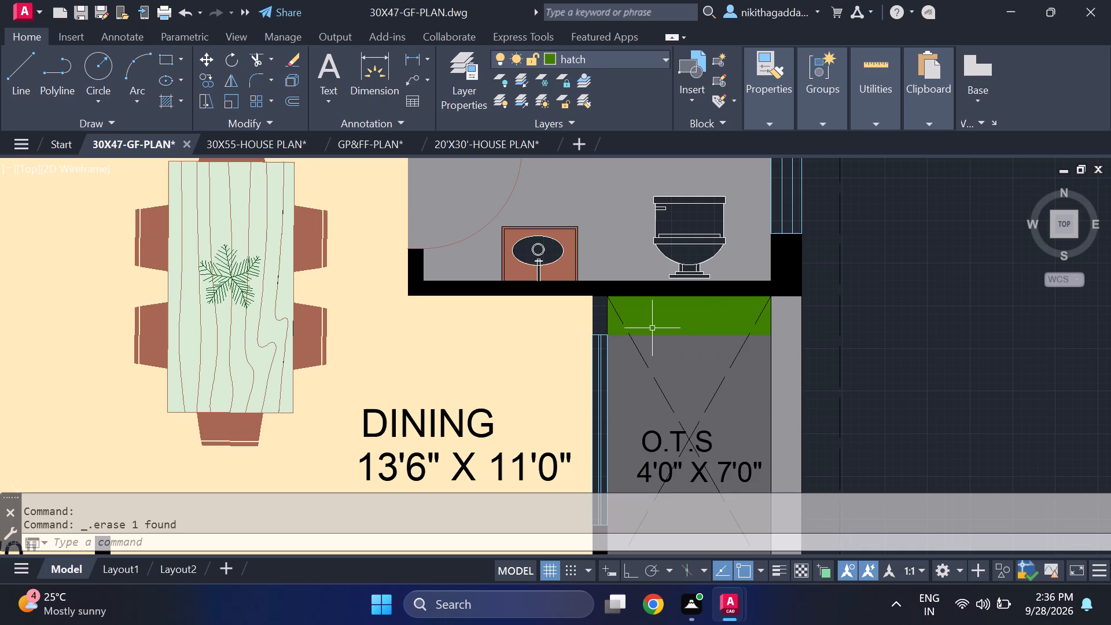
left_click(616, 329)
key("Delete")
Copy a small plant from the front garden's bottom row four times along the green O.T.S planter strip.
scroll(660, 345, "down", 4)
middle_click_drag(770, 410, 768, 310)
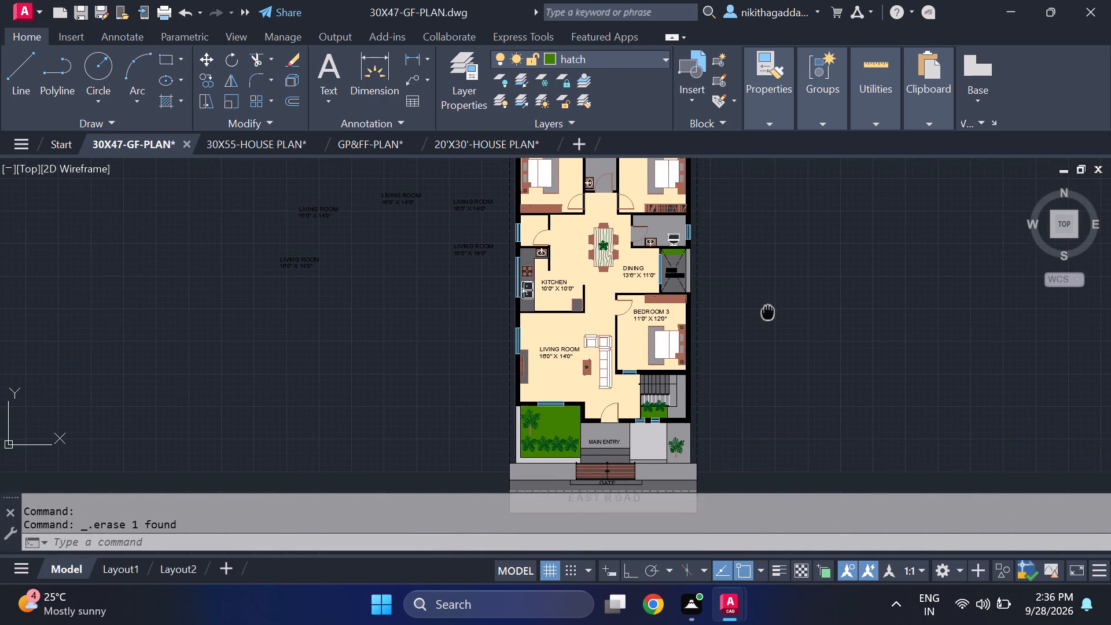
middle_click_drag(768, 310, 771, 307)
scroll(551, 431, "up", 2)
left_click(542, 458)
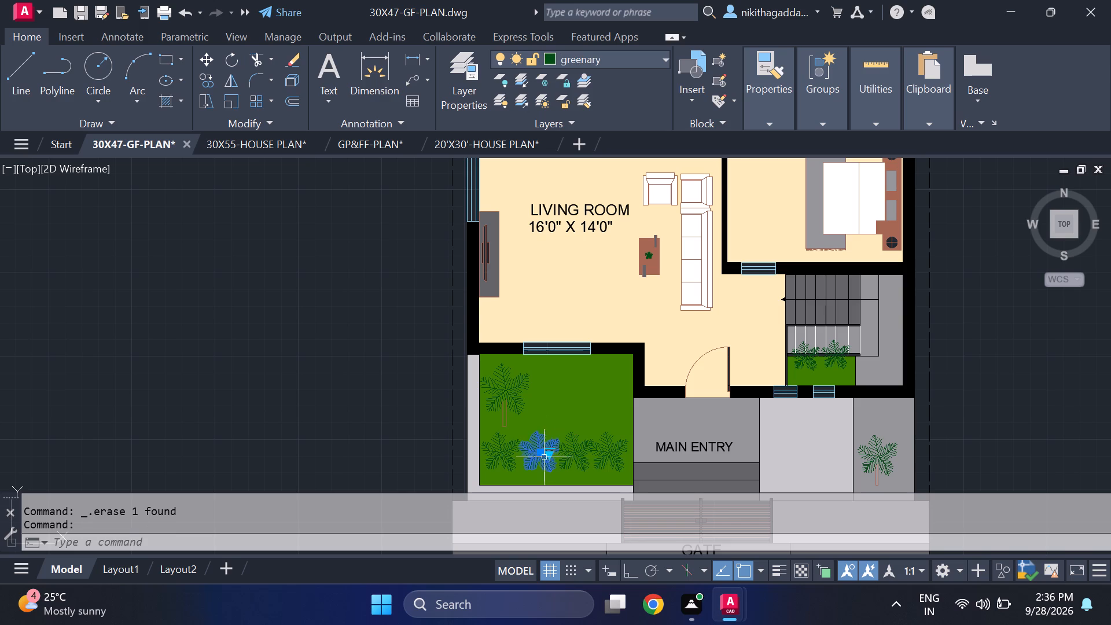
type("CO")
key("Return")
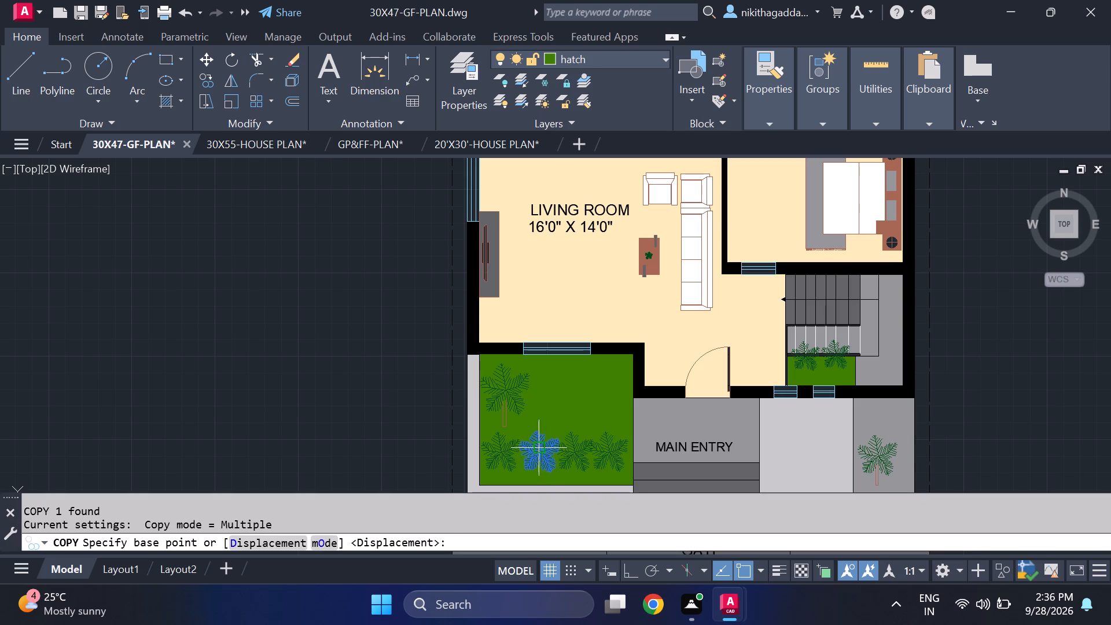
left_click(538, 448)
middle_click_drag(686, 252, 627, 437)
middle_click_drag(744, 293, 655, 506)
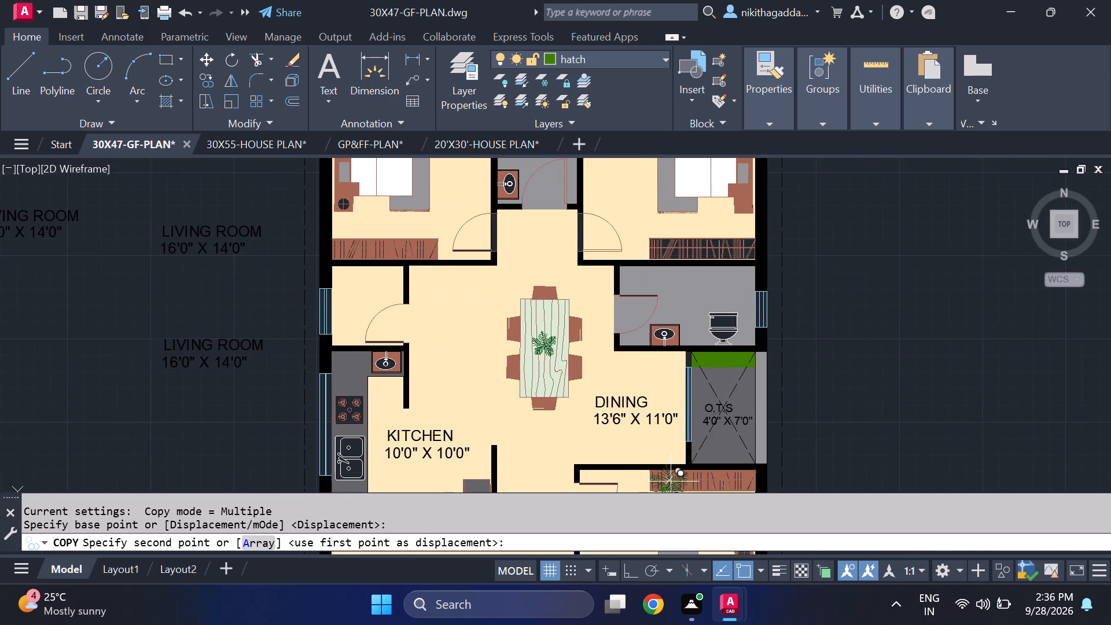
scroll(704, 388, "up", 3)
left_click(712, 314)
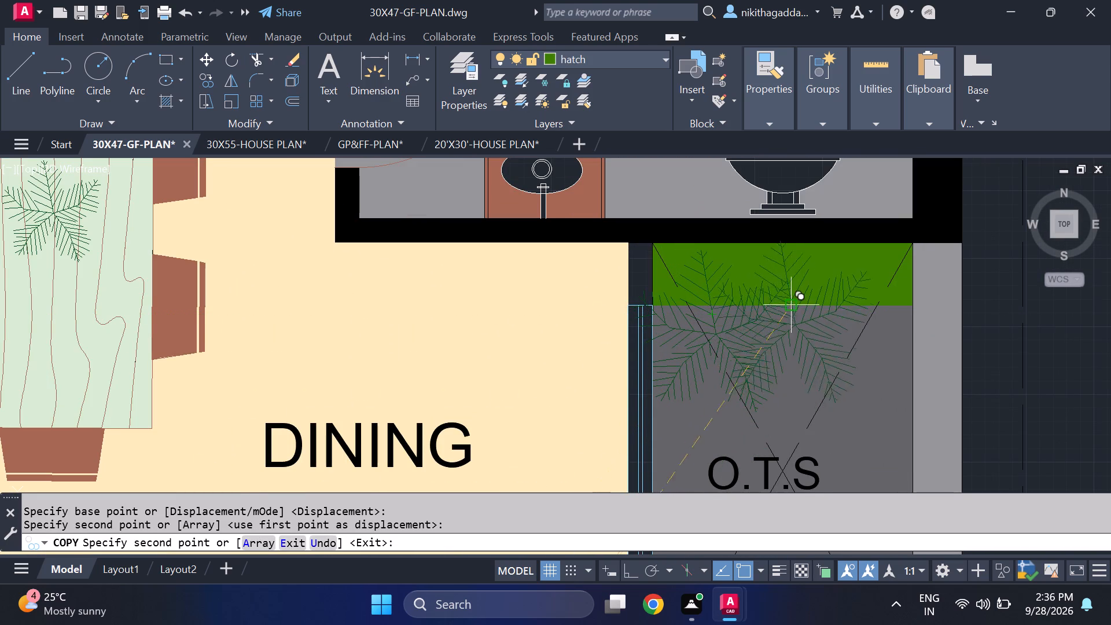
left_click(811, 306)
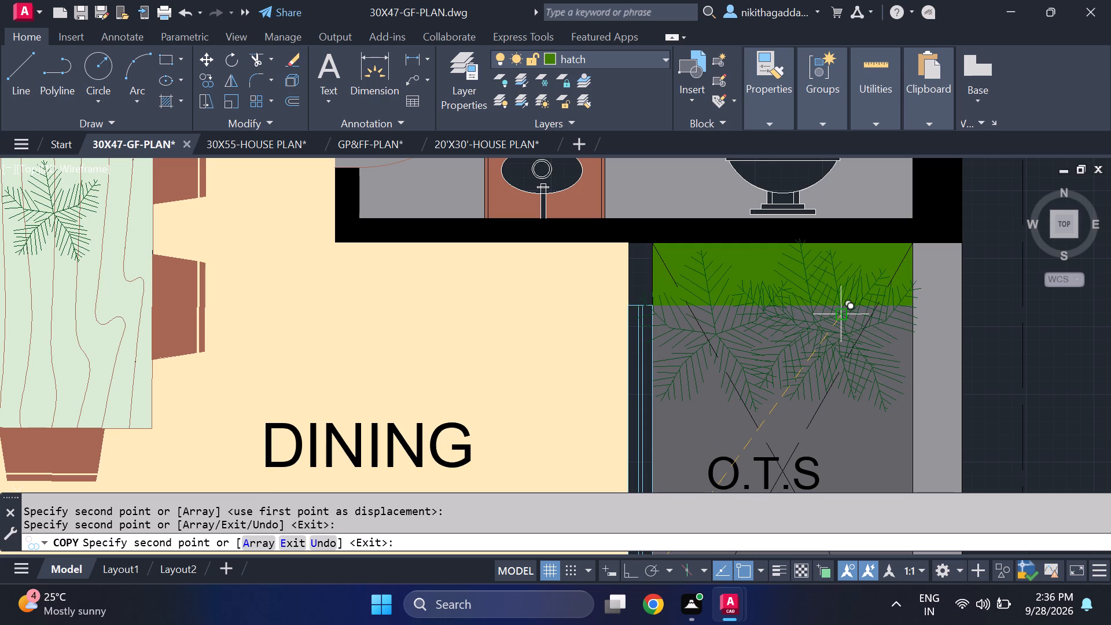
left_click(843, 310)
left_click(730, 307)
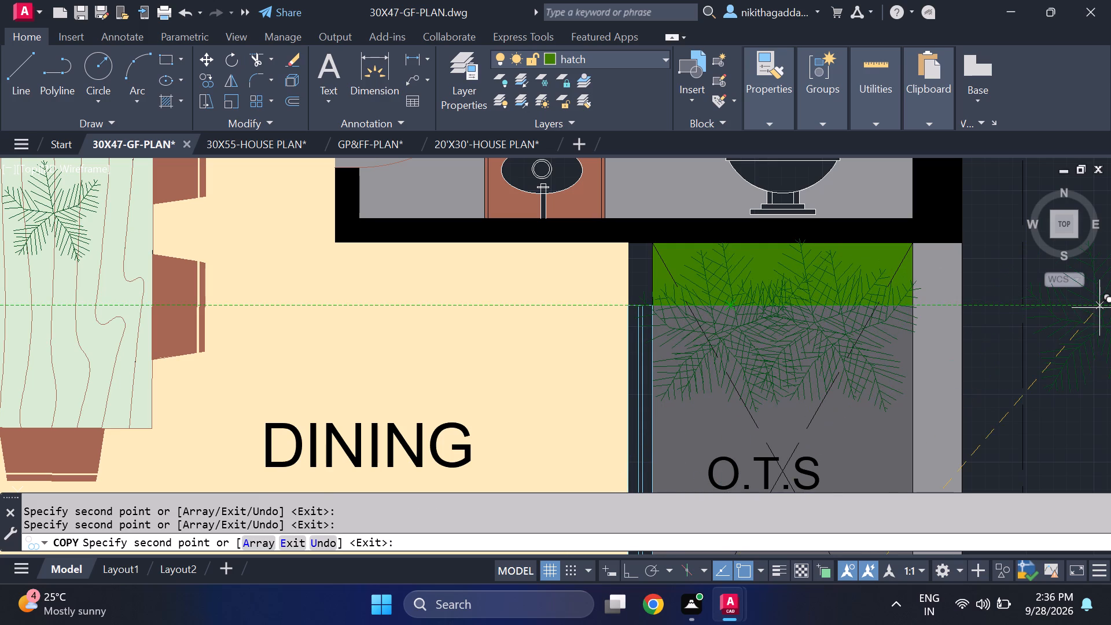
key("Escape")
Fill the empty wall piece beside the O.T.S planter, between the toilet wall and the window, with solid black 0,0,0.
scroll(1077, 351, "down", 4)
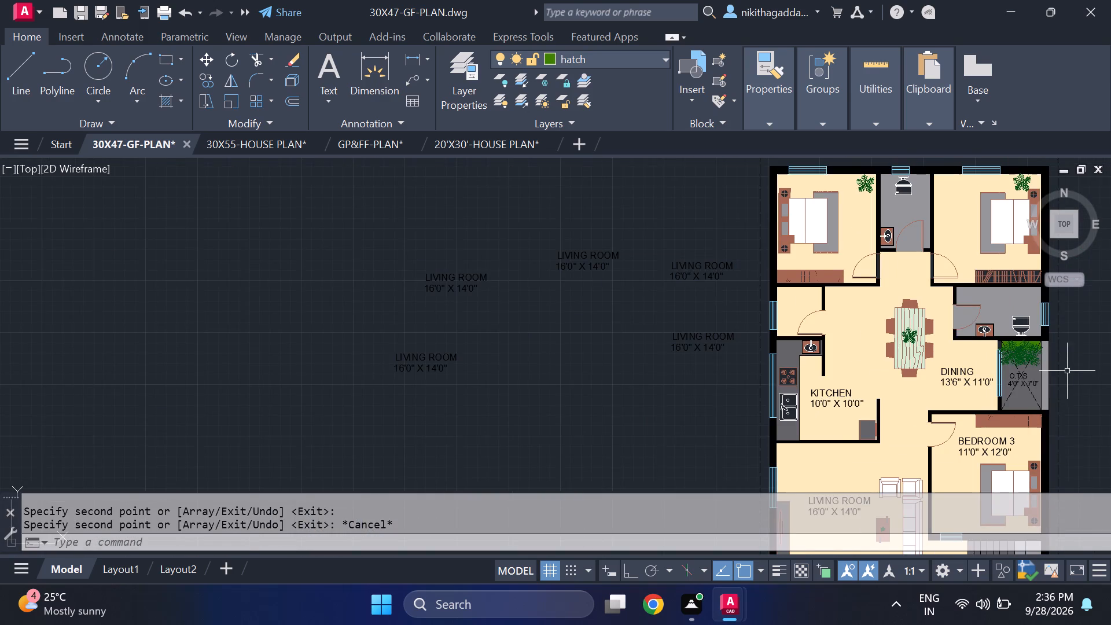
scroll(1058, 364, "up", 2)
middle_click_drag(1059, 371, 894, 395)
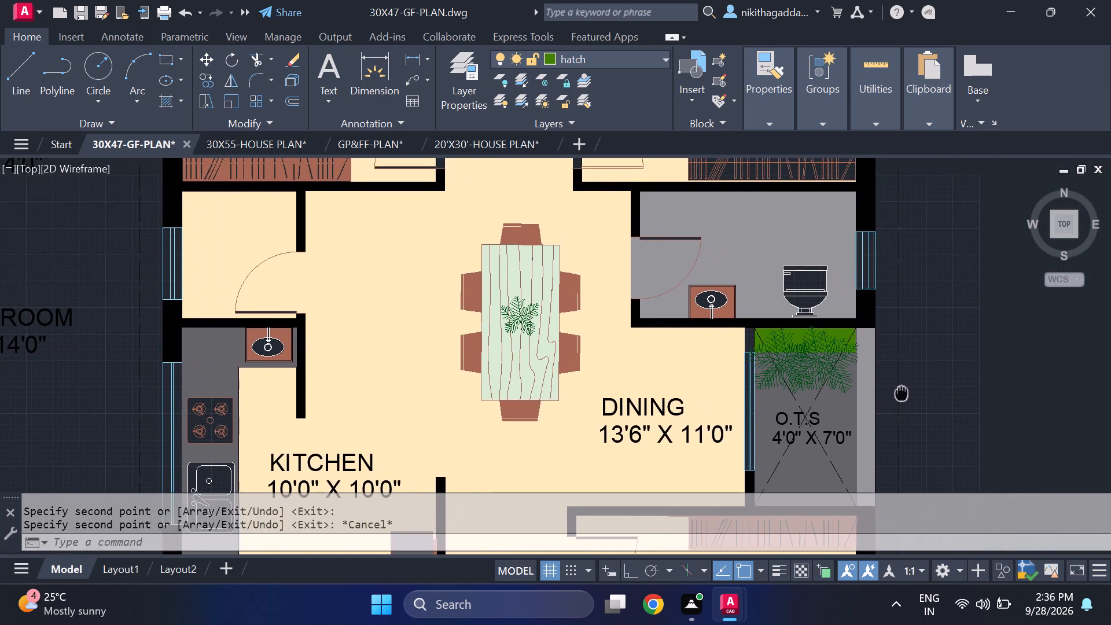
middle_click_drag(894, 395, 877, 398)
scroll(842, 383, "down", 2)
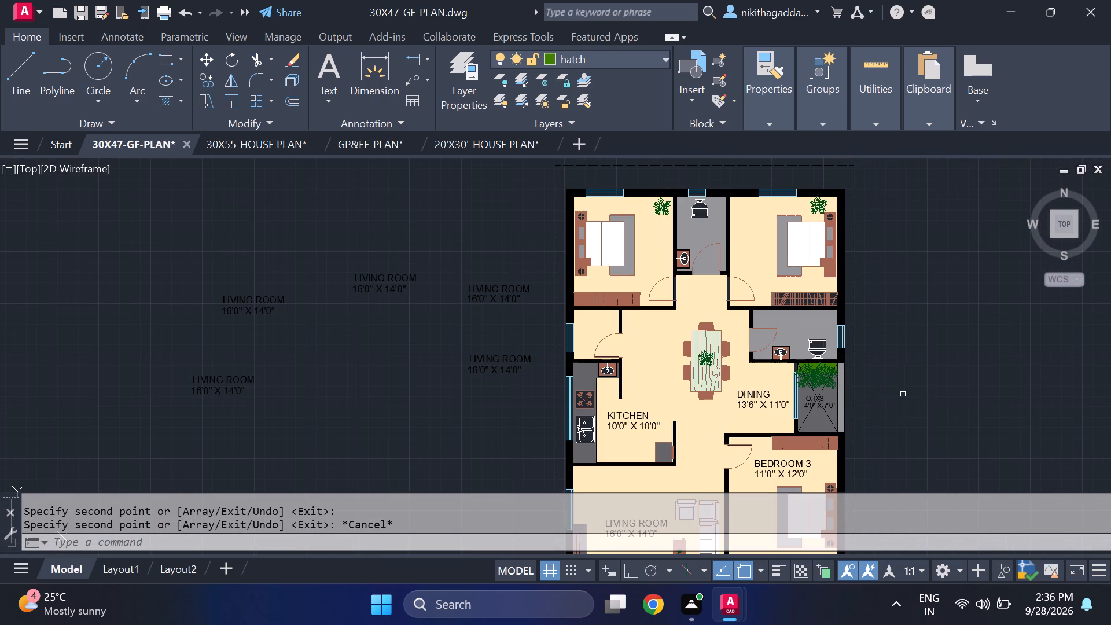
type("HATC")
key("Return")
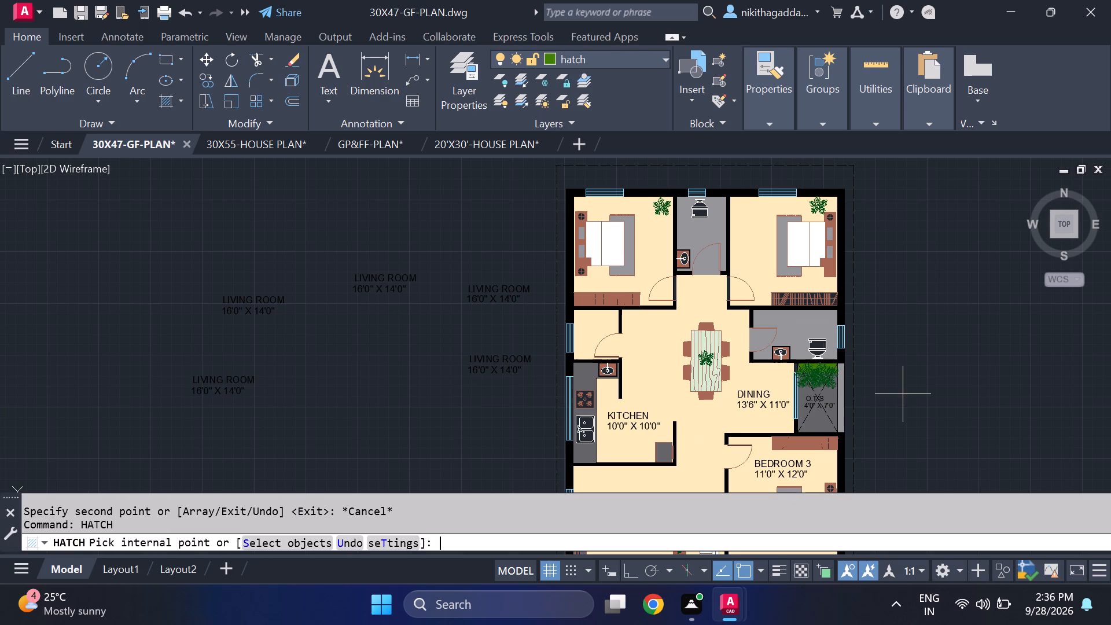
left_click(577, 83)
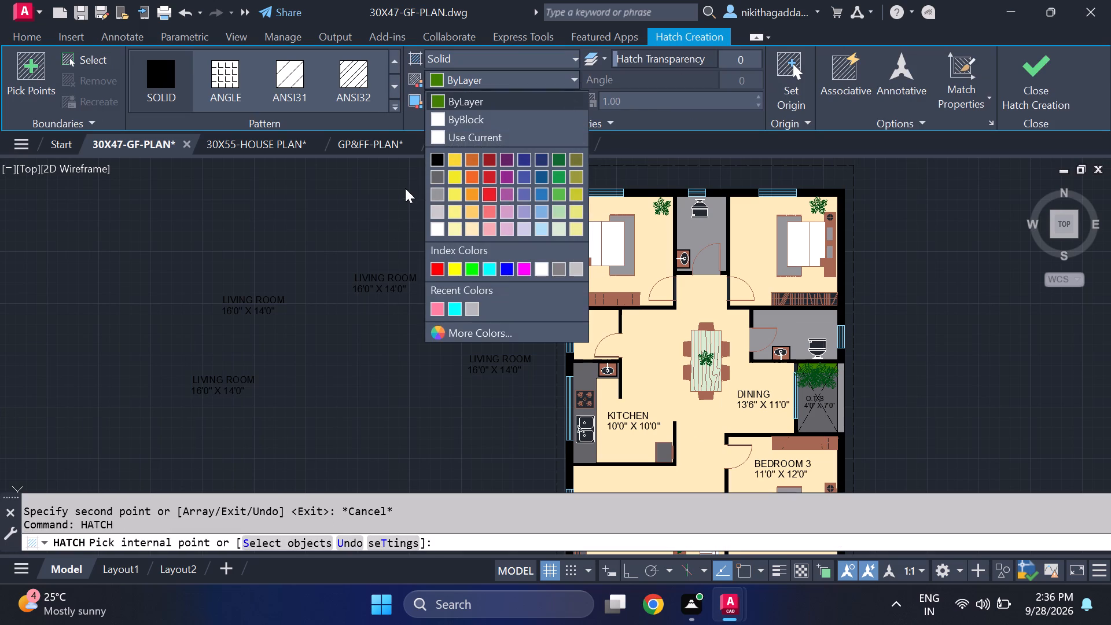
left_click(437, 155)
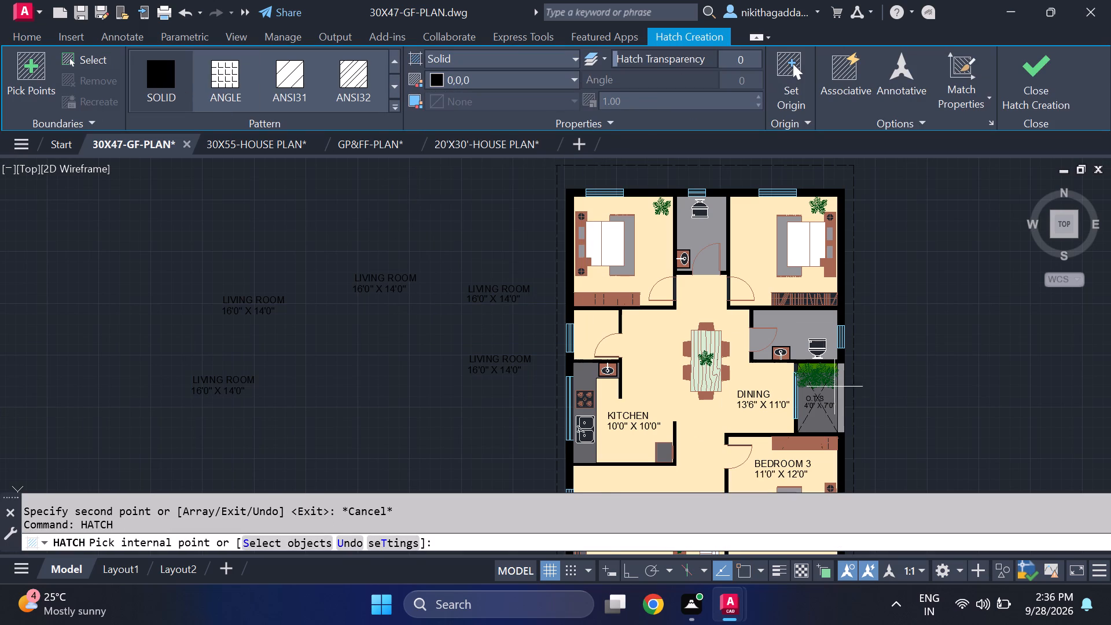
scroll(801, 369, "up", 2)
left_click(789, 369)
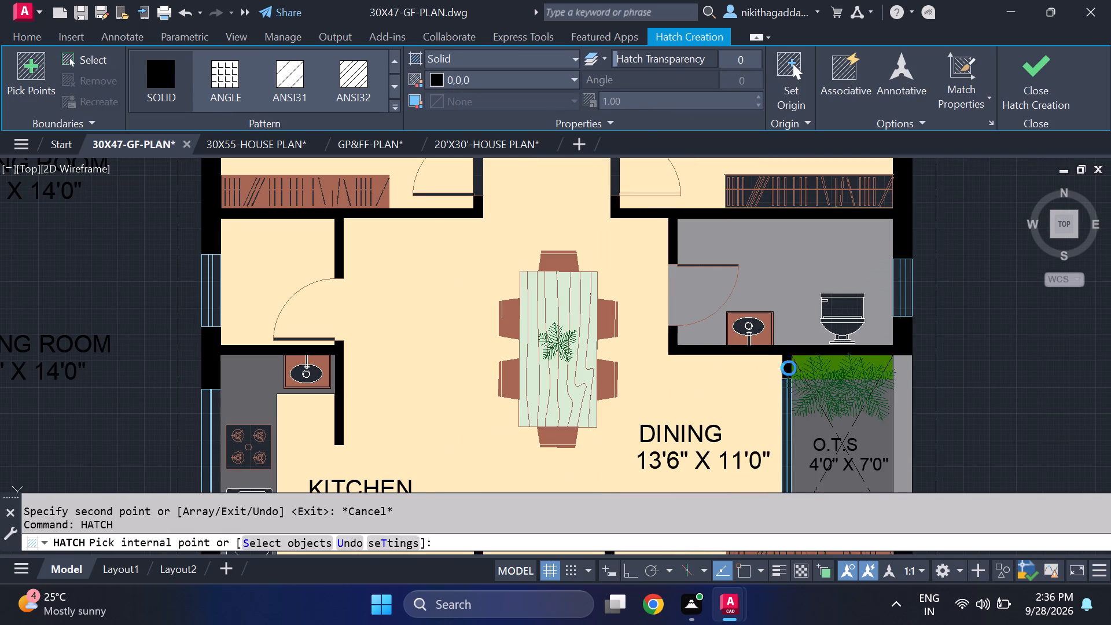
left_click(1018, 83)
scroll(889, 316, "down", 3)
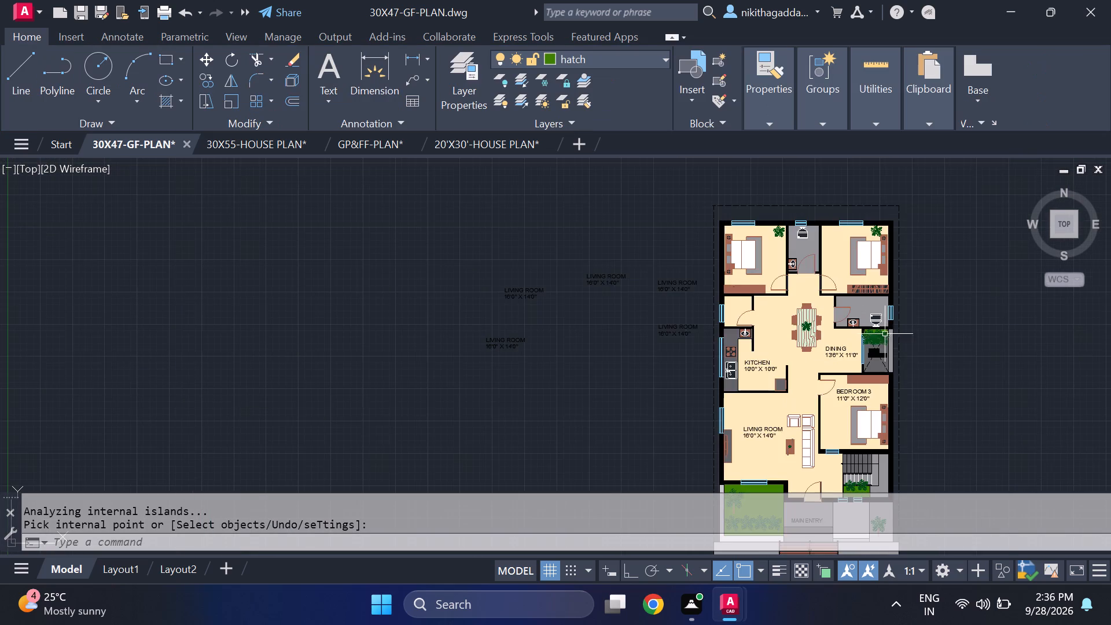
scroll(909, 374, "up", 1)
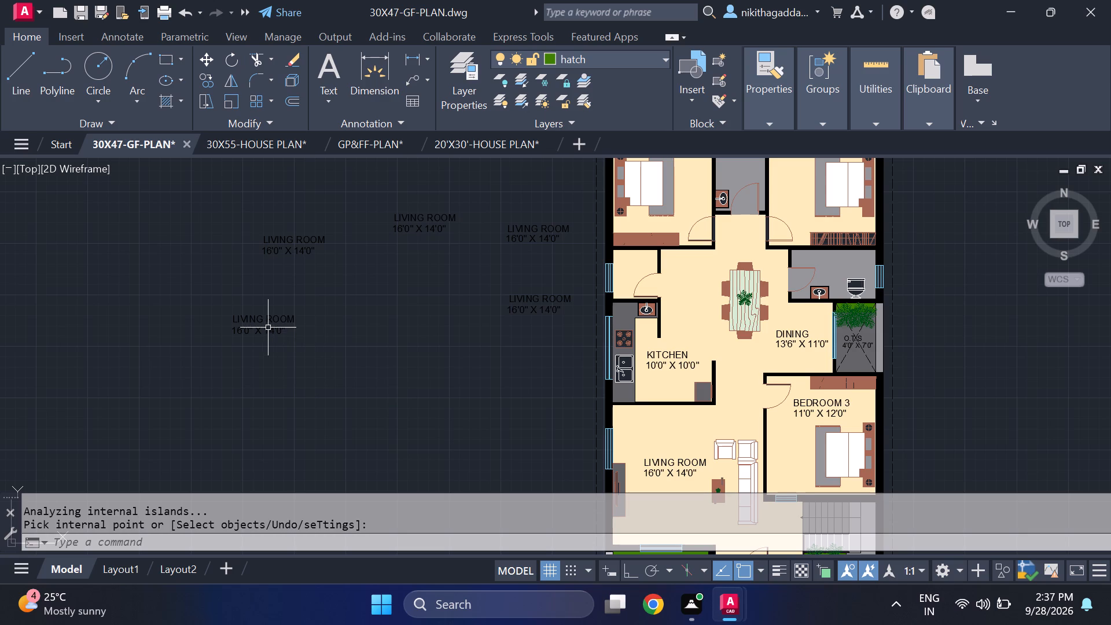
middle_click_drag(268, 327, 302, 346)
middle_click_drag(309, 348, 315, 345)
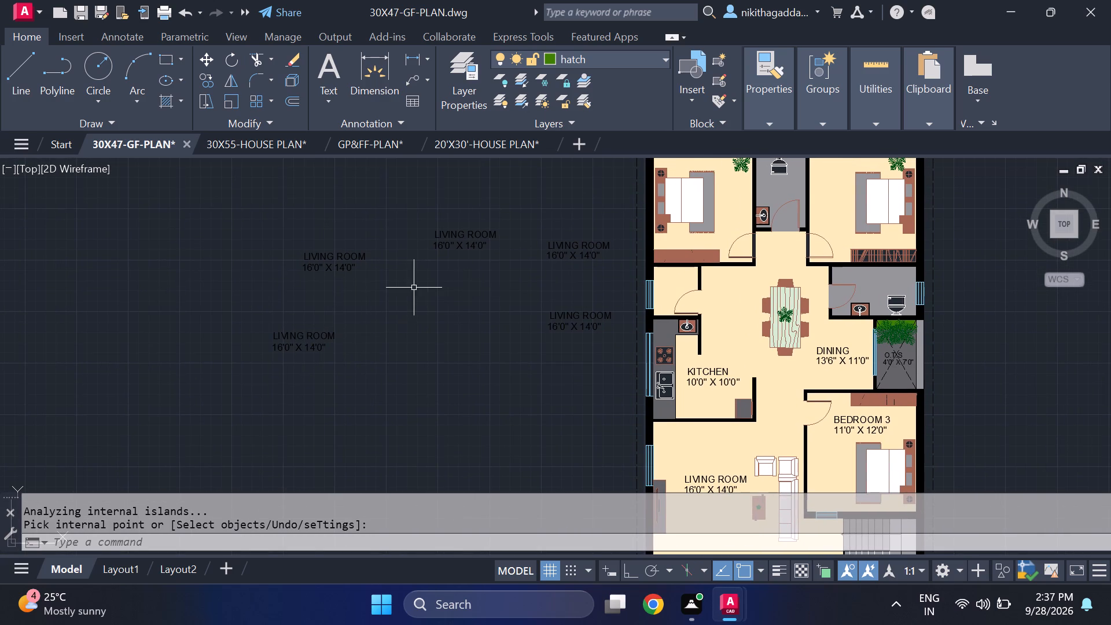
Change the title of a spare LIVING ROOM label outside the plan to TOILET.
scroll(318, 348, "down", 1)
middle_click_drag(254, 384, 285, 380)
scroll(325, 336, "up", 3)
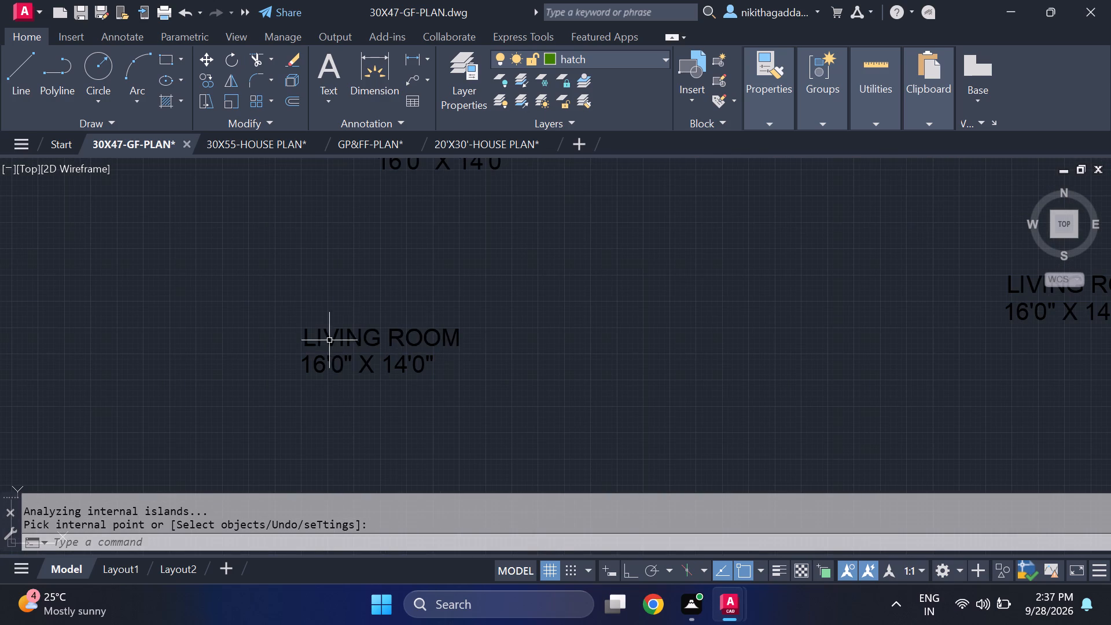
double_click(360, 336)
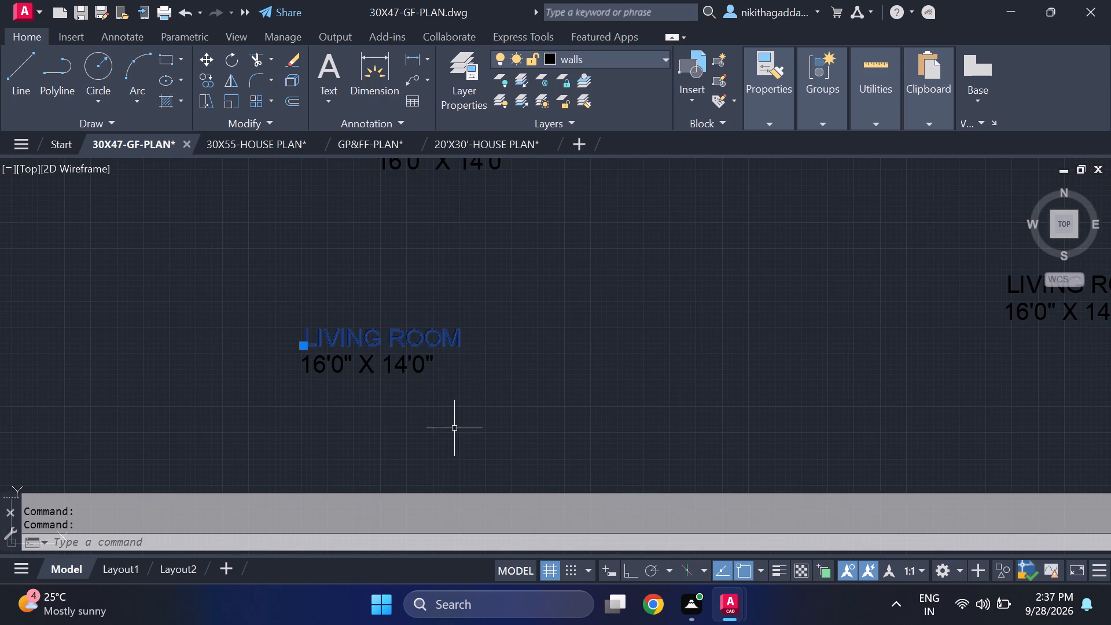
double_click(403, 343)
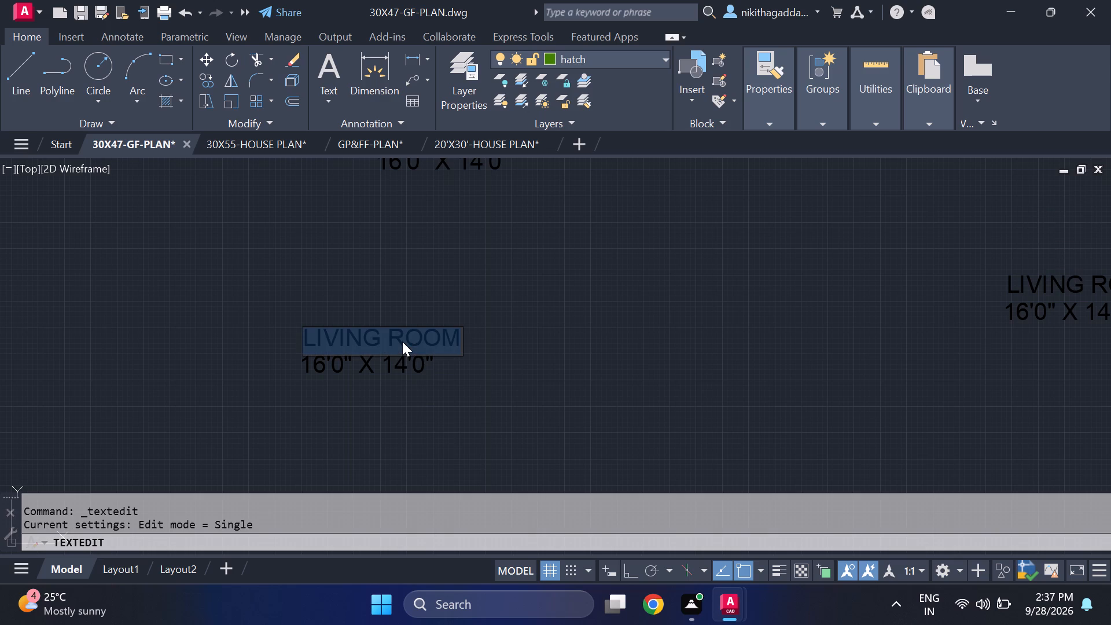
key("Delete")
type("TOILET")
key("Return")
Change the size line under the spare TOILET label to 8'6" X 5'0".
key("Return")
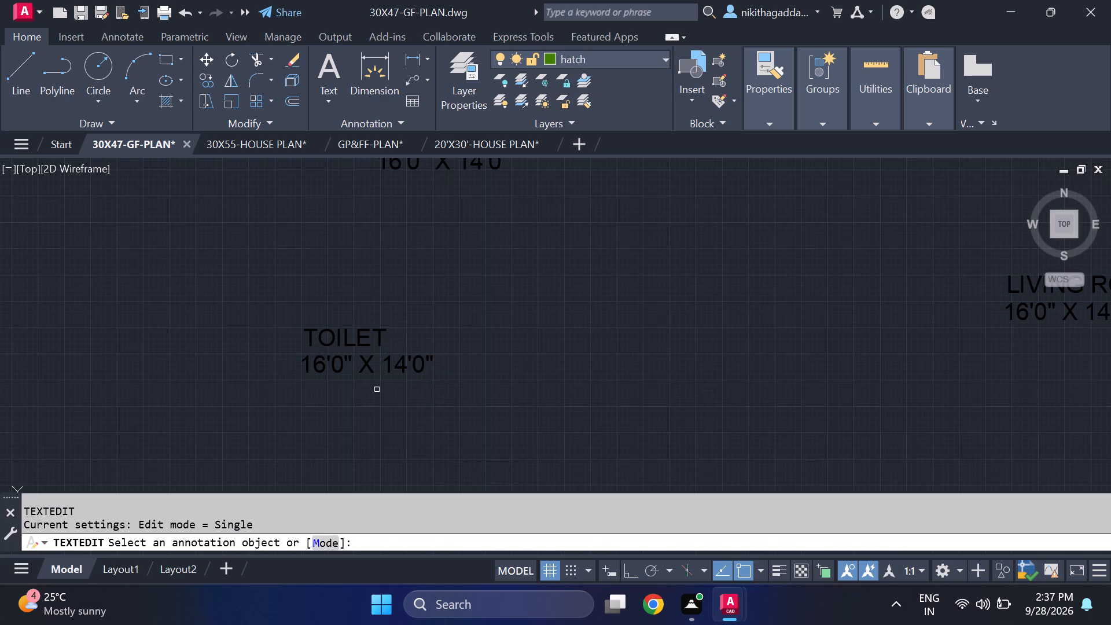
left_click(329, 367)
left_click(326, 365)
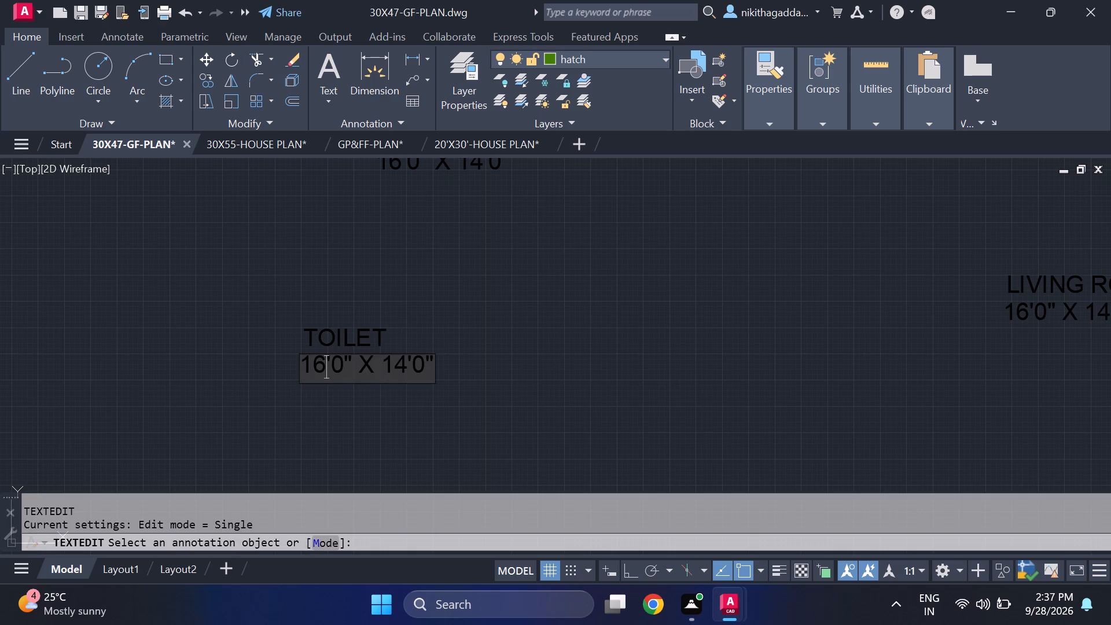
key("BackSpace")
key("8")
key("BackSpace")
key("BackSpace")
key("8")
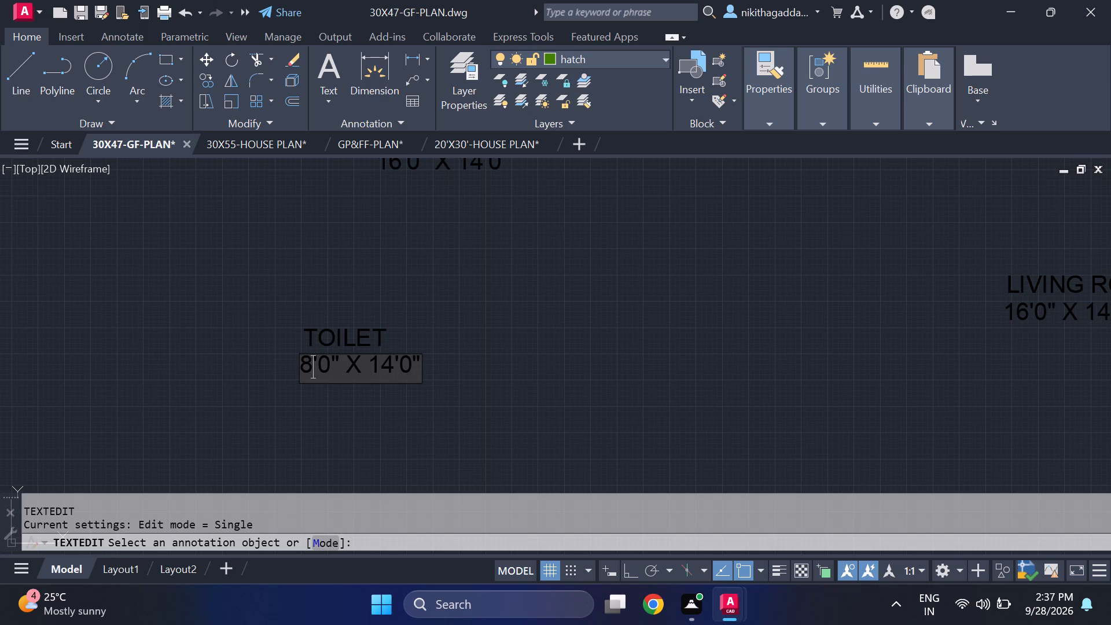
left_click(325, 365)
key("BackSpace")
key("6")
left_click(393, 373)
key("BackSpace")
key("BackSpace")
key("5")
key("Return")
Move the TOILET 8'6" X 5'0" label into the grey toilet beside the dining area, above the basin and WC.
left_click_drag(475, 275, 471, 282)
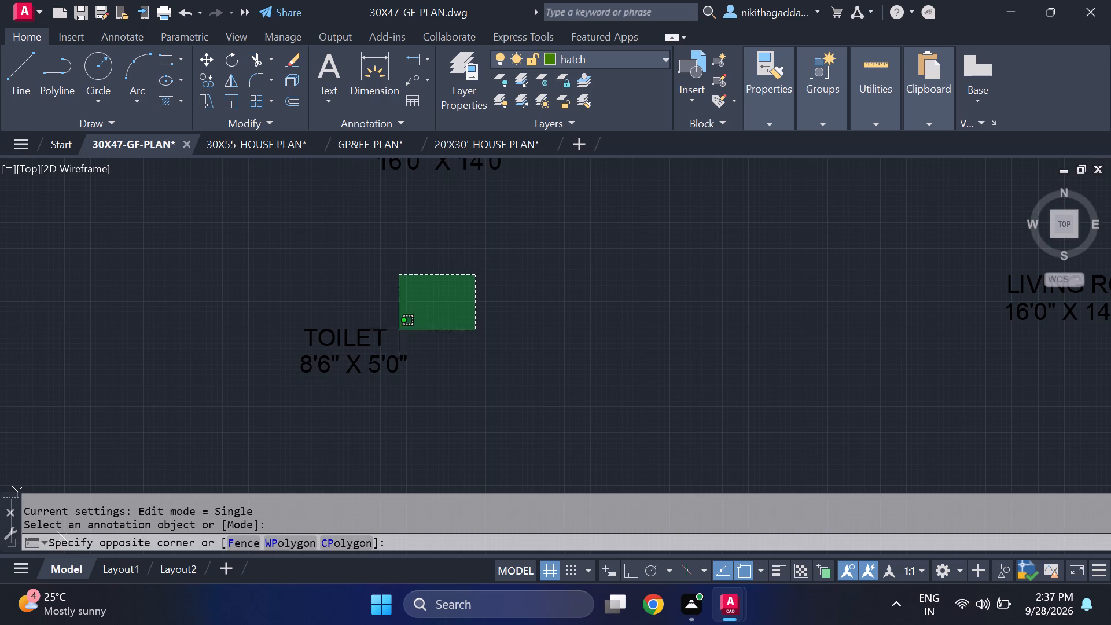
left_click(251, 420)
key("m")
key("Return")
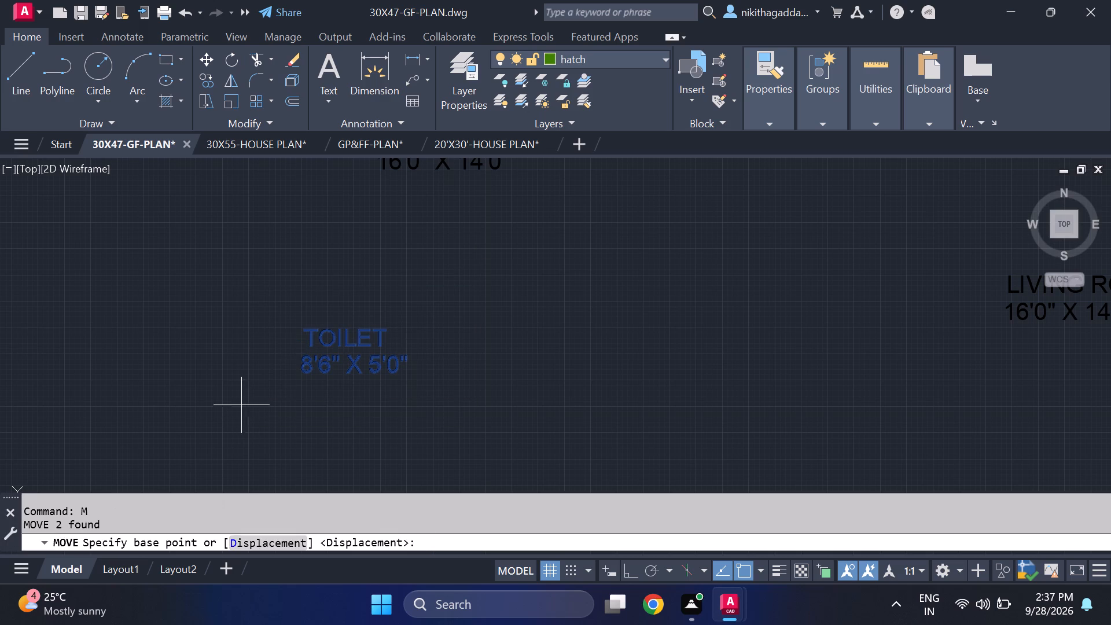
left_click(297, 377)
scroll(810, 315, "down", 1)
middle_click_drag(806, 317, 237, 473)
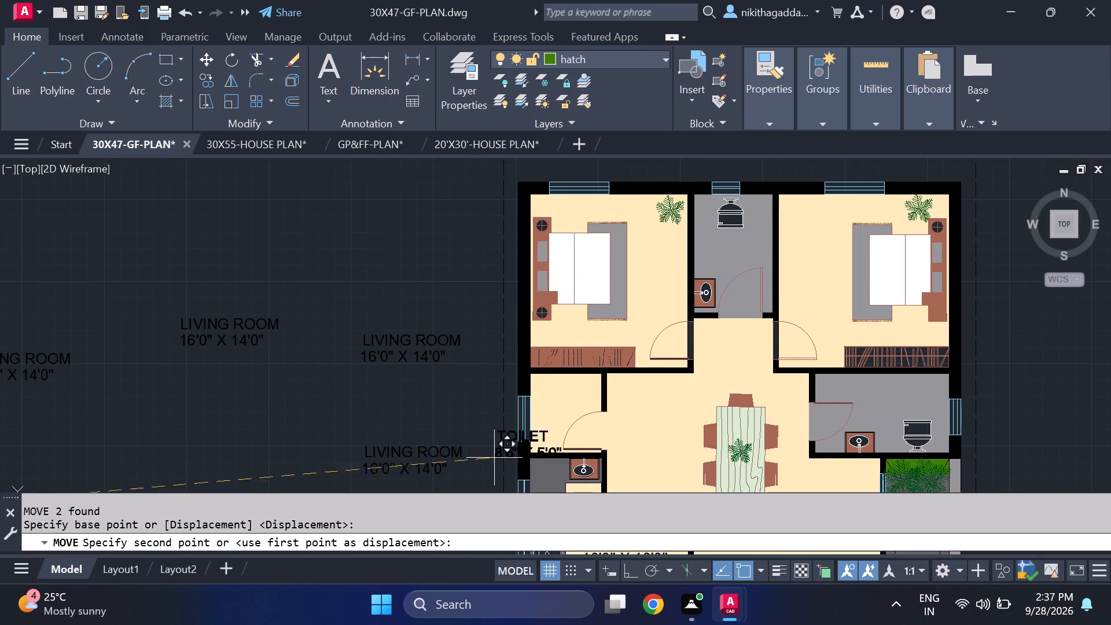
scroll(854, 405, "up", 2)
middle_click_drag(880, 425, 874, 424)
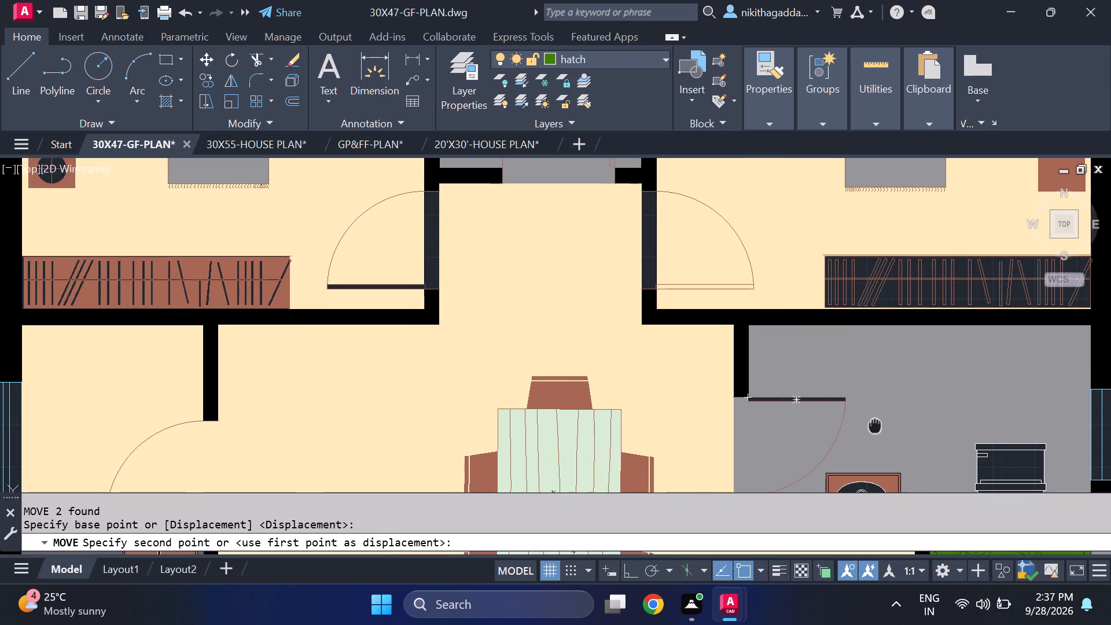
middle_click_drag(874, 424, 765, 422)
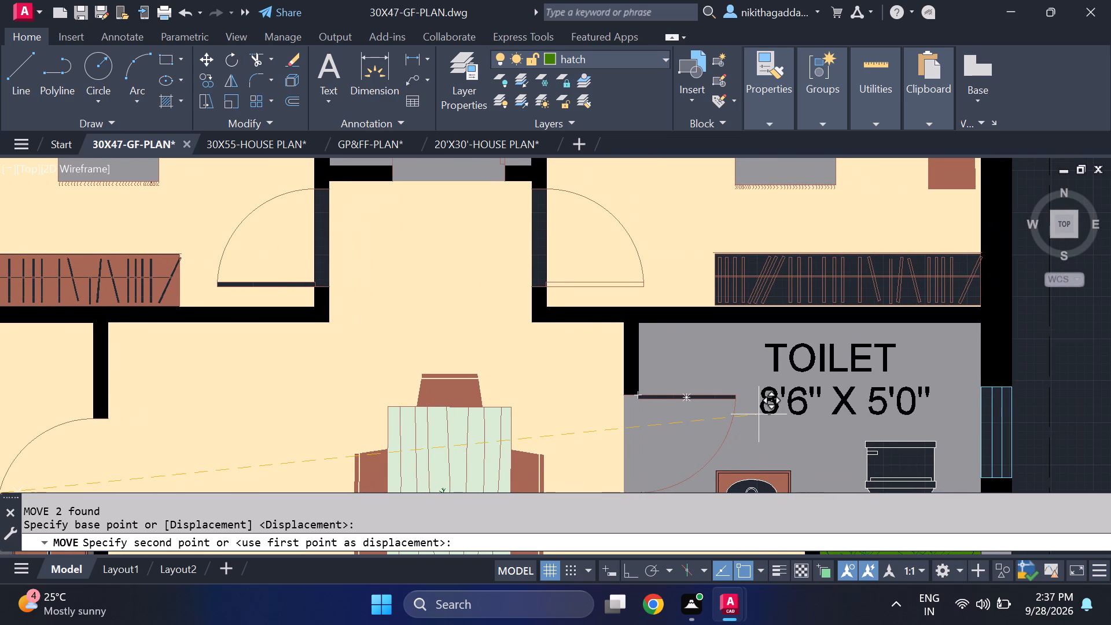
left_click(759, 414)
scroll(763, 417, "down", 3)
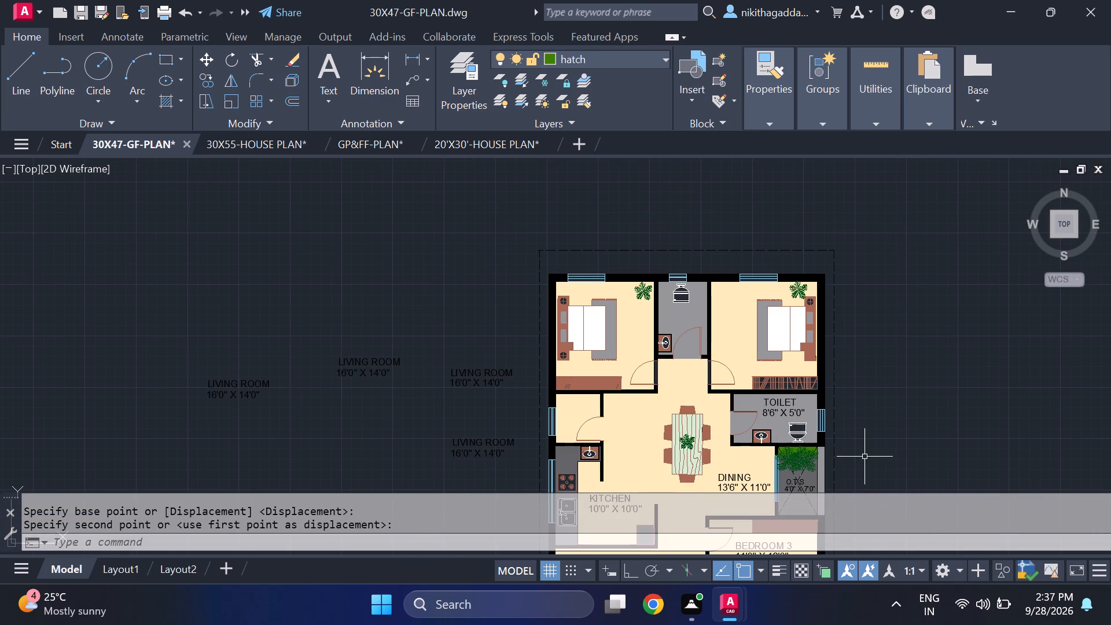
Fill the door leaf of the labelled toilet with solid grey 99,100,102.
scroll(746, 420, "up", 2)
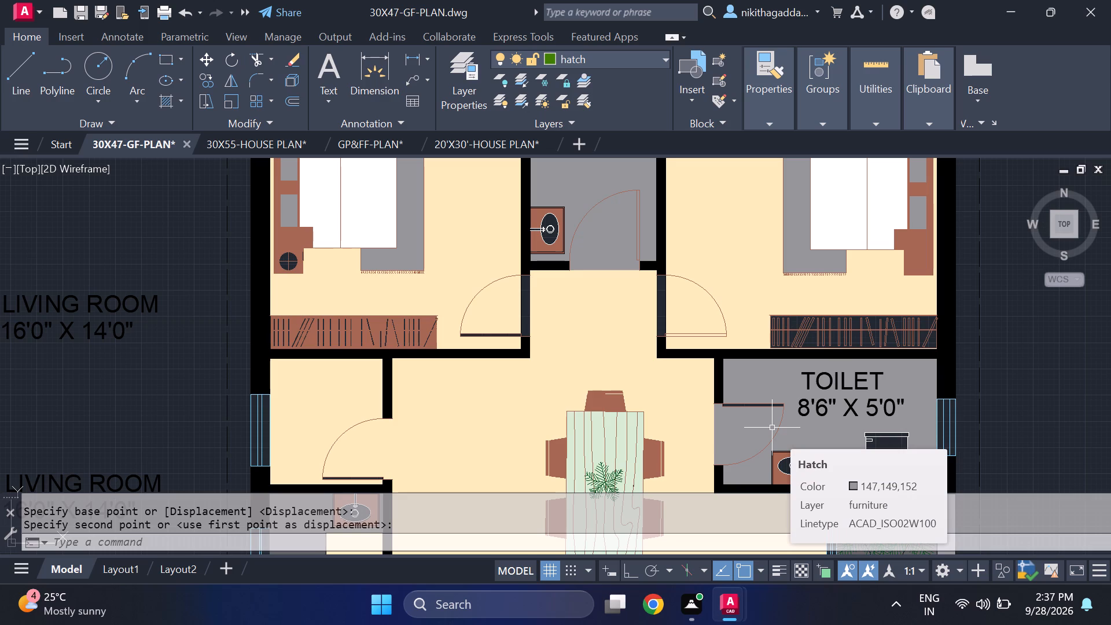
scroll(732, 406, "down", 1)
scroll(738, 420, "up", 2)
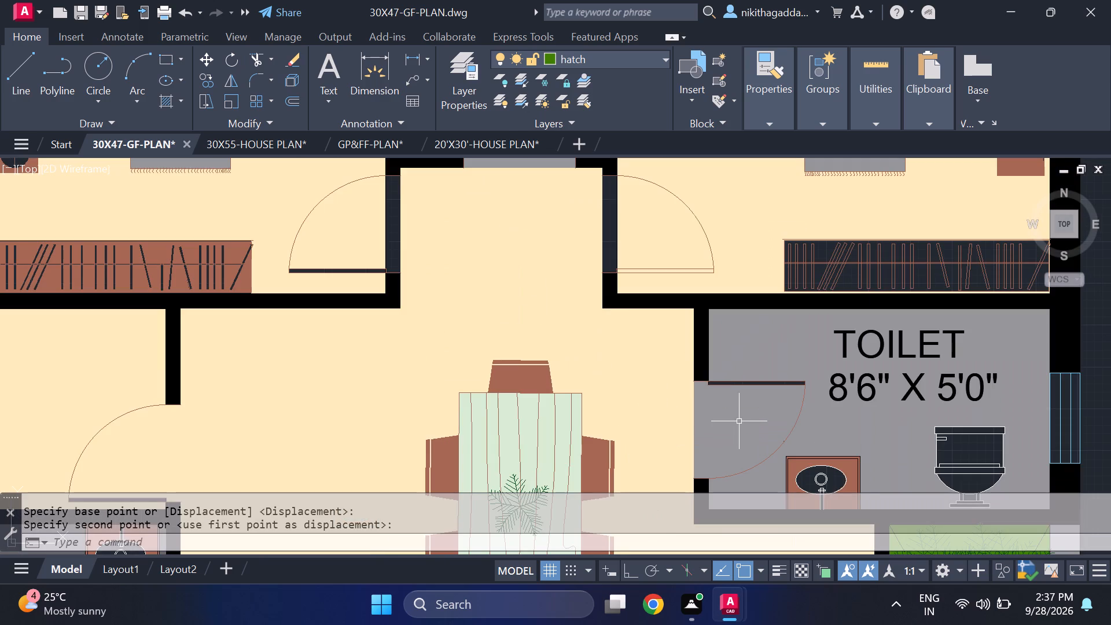
type("HATCH")
key("Return")
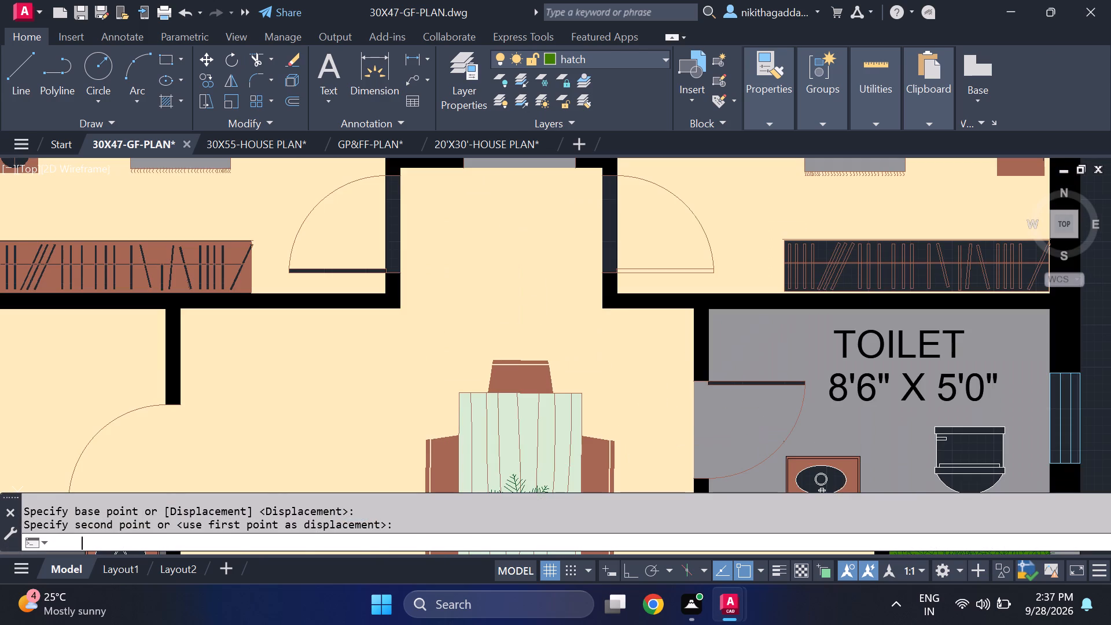
left_click(543, 83)
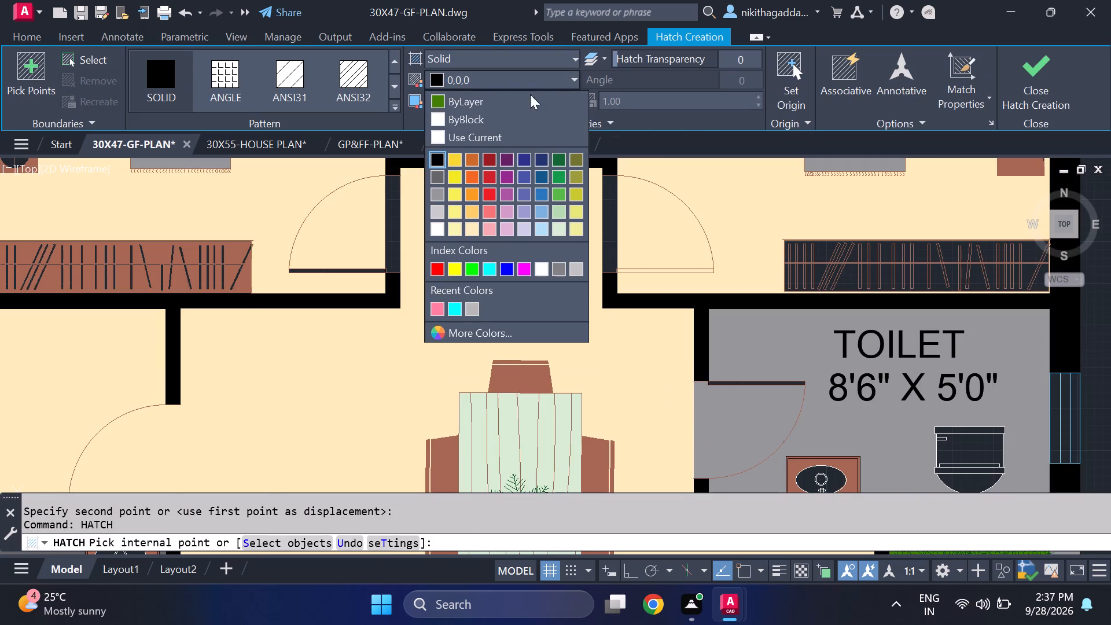
left_click(441, 179)
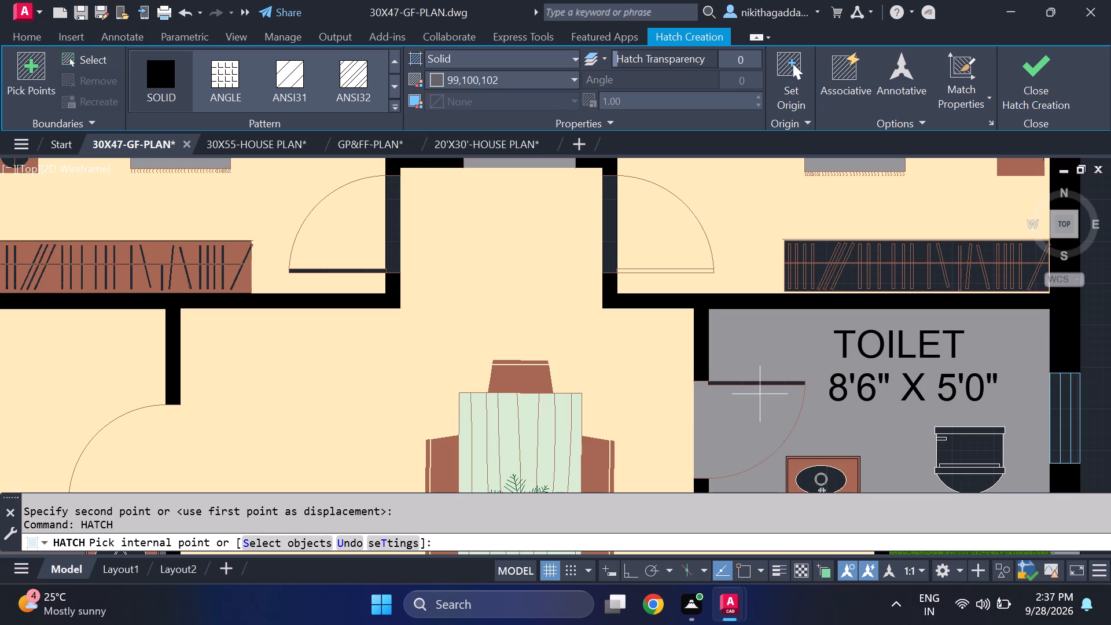
left_click(758, 383)
left_click(1035, 89)
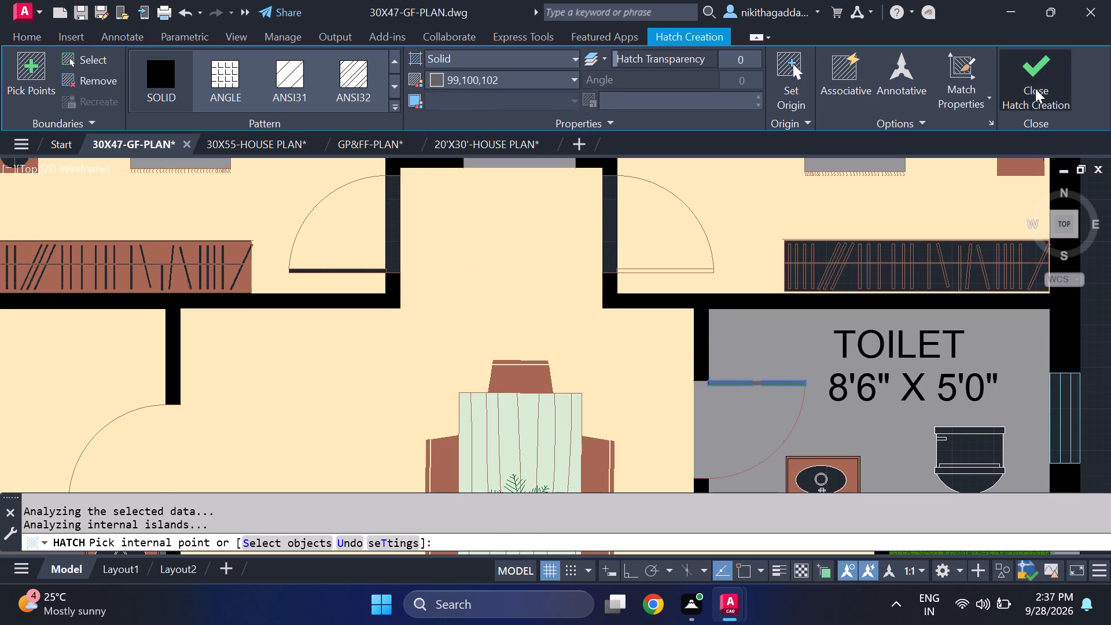
scroll(776, 390, "up", 3)
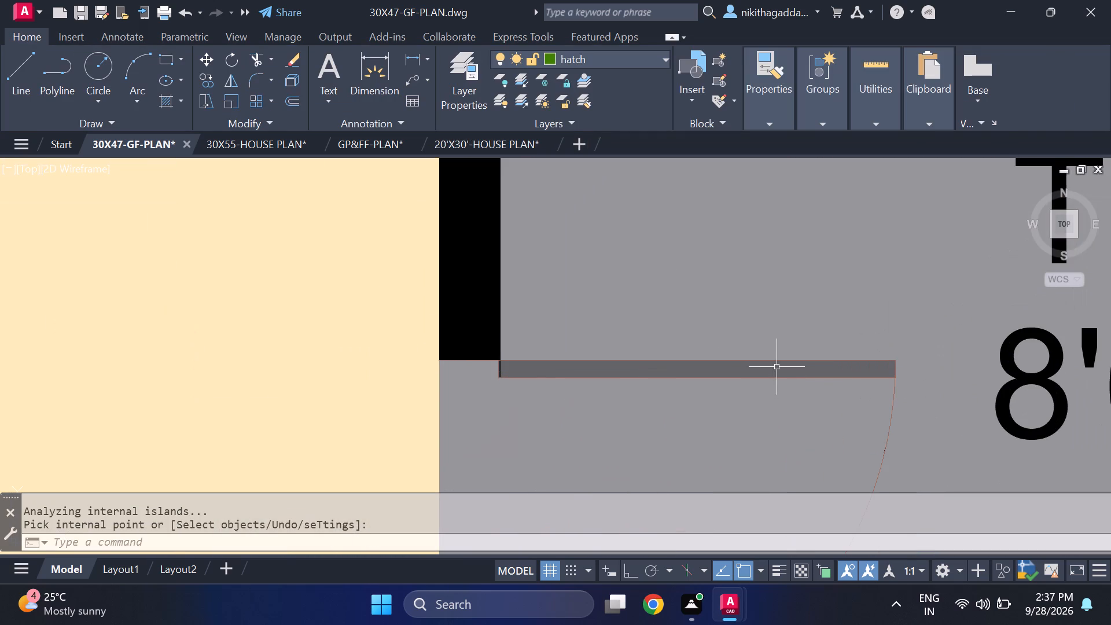
scroll(799, 354, "down", 5)
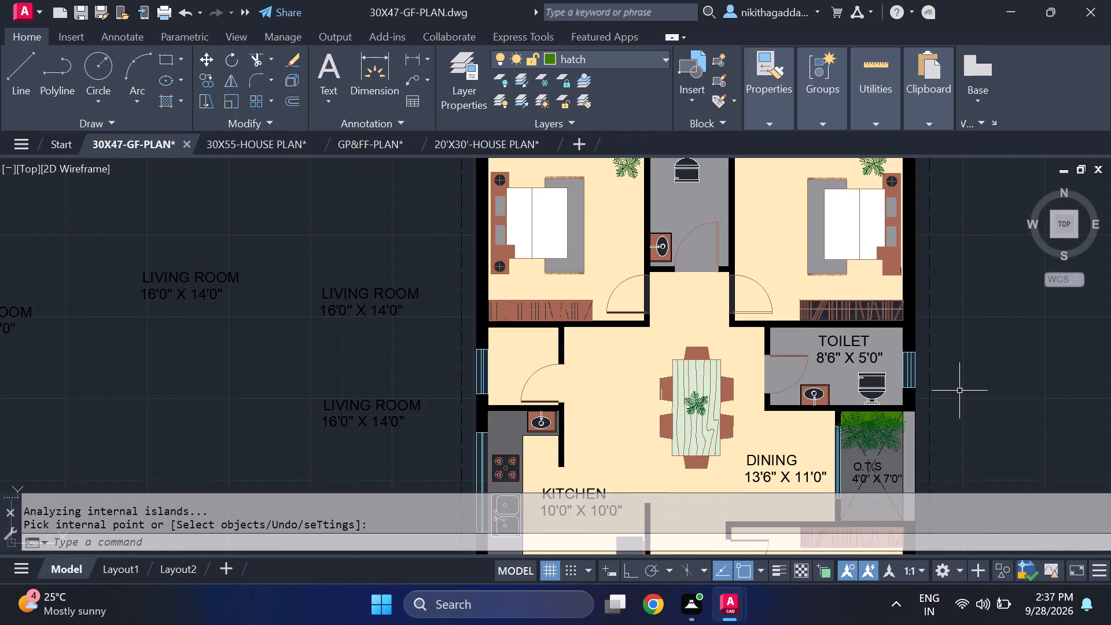
Fill the door leaves of the small room above the kitchen and the upper-left bedroom, plus that bedroom's door opening, with solid cream 254,234,185.
key("h")
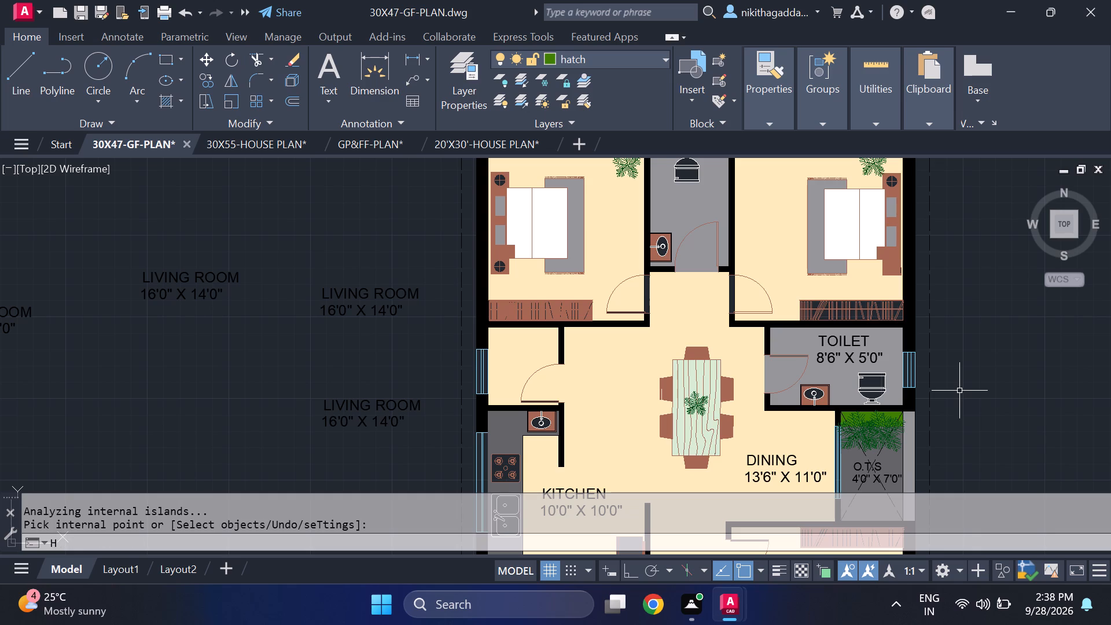
type("ATCH")
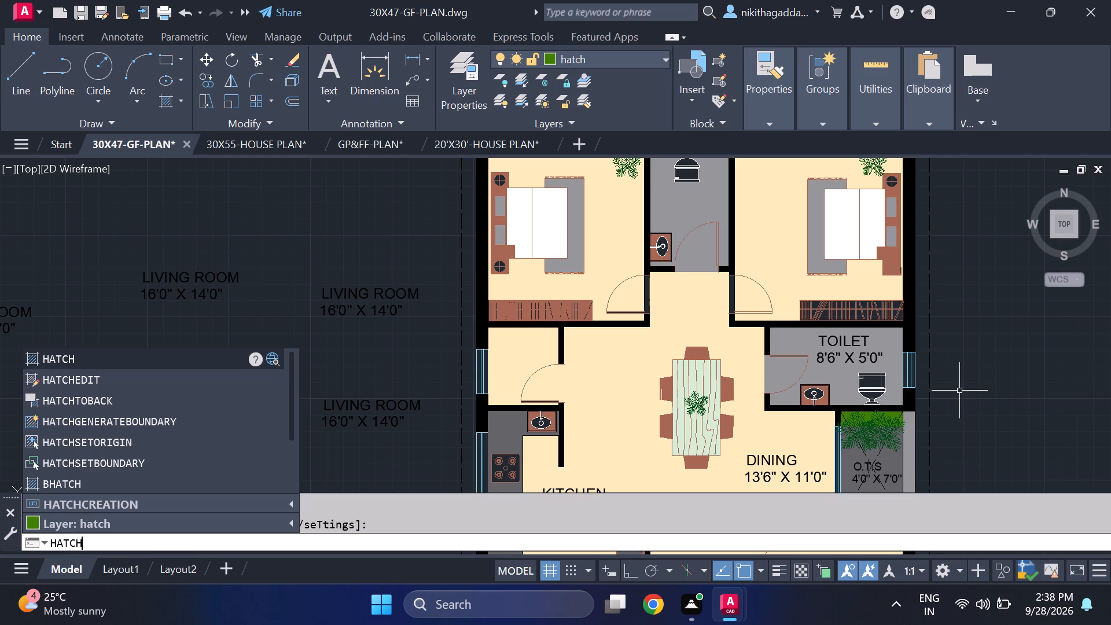
key("Return")
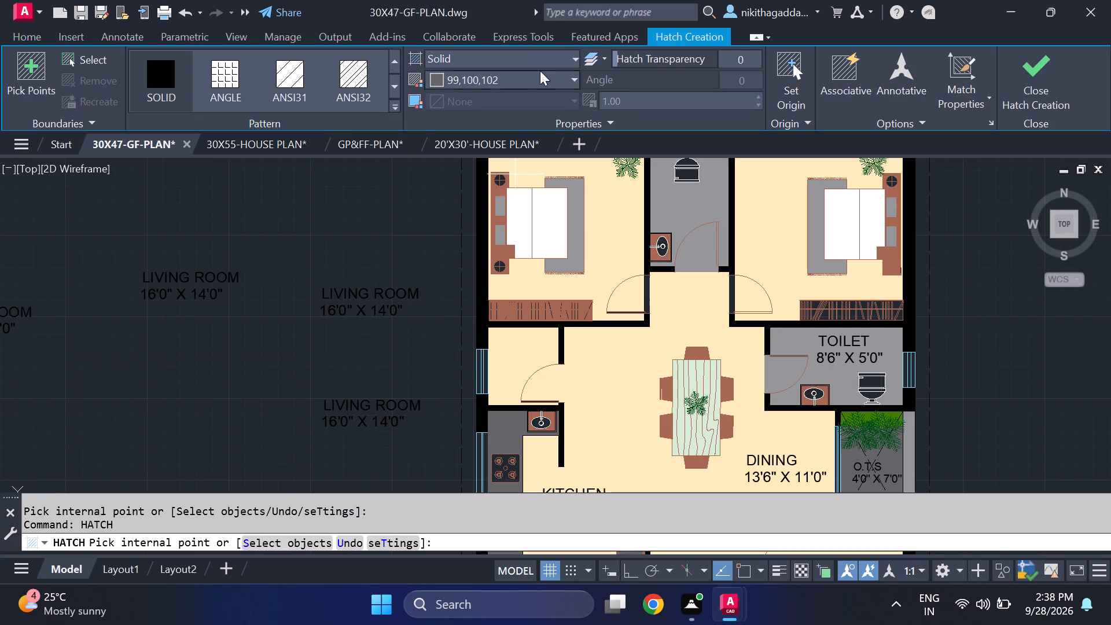
left_click(543, 78)
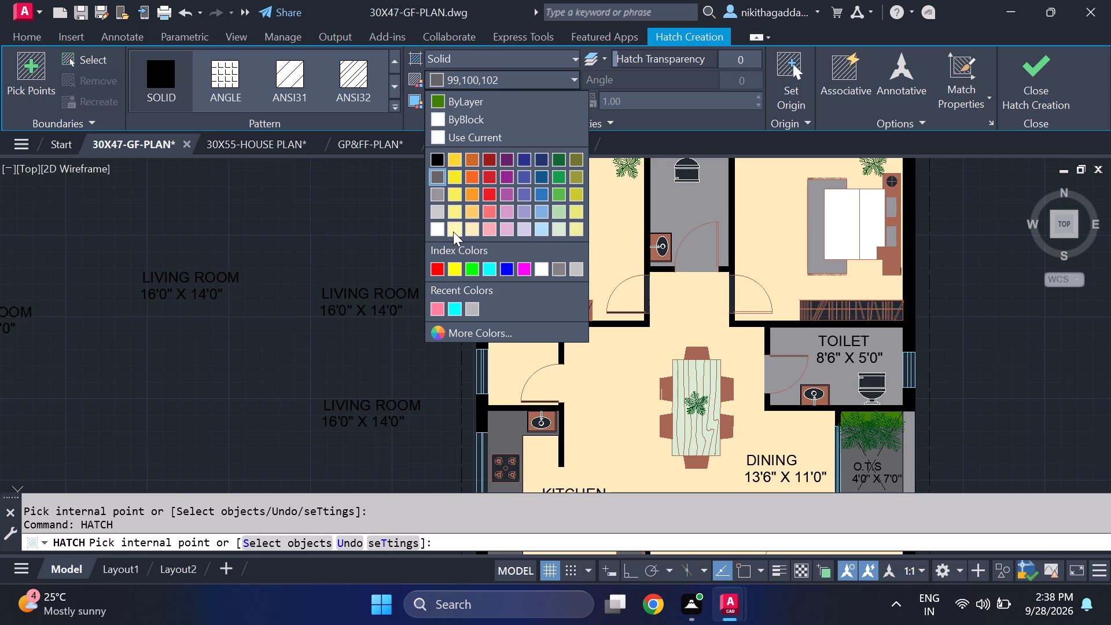
left_click(472, 231)
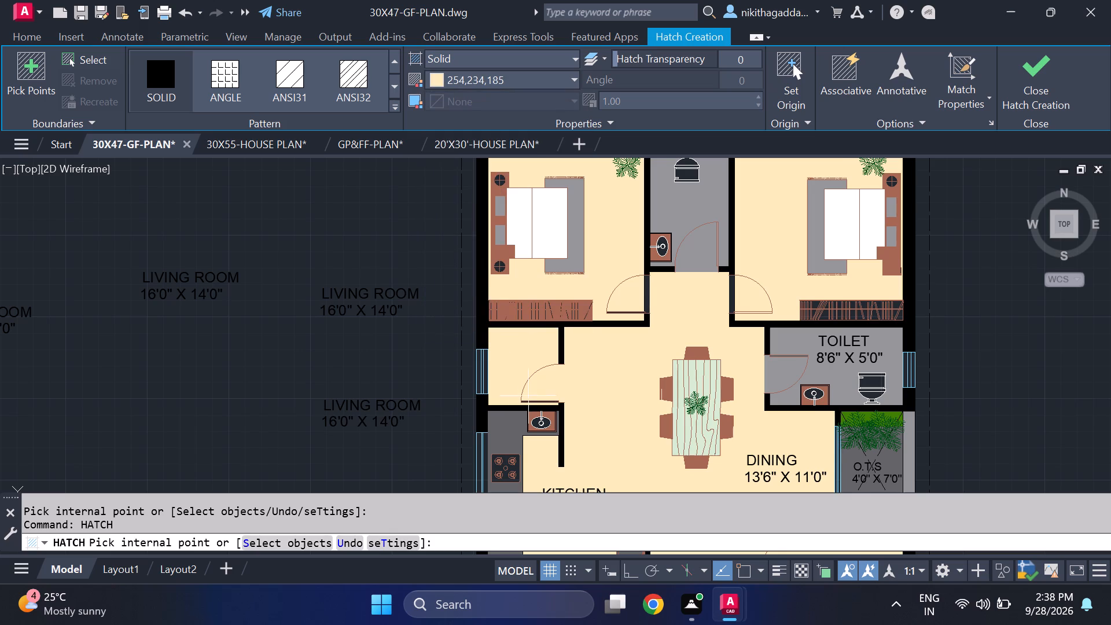
scroll(536, 396, "up", 2)
left_click(541, 413)
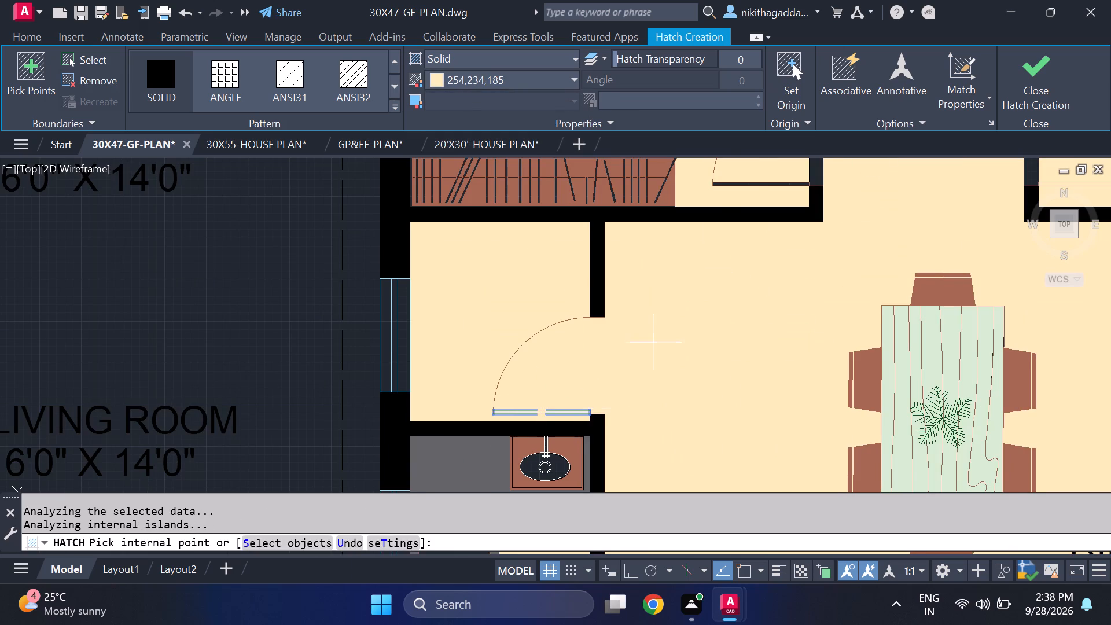
left_click(763, 186)
scroll(779, 311, "down", 1)
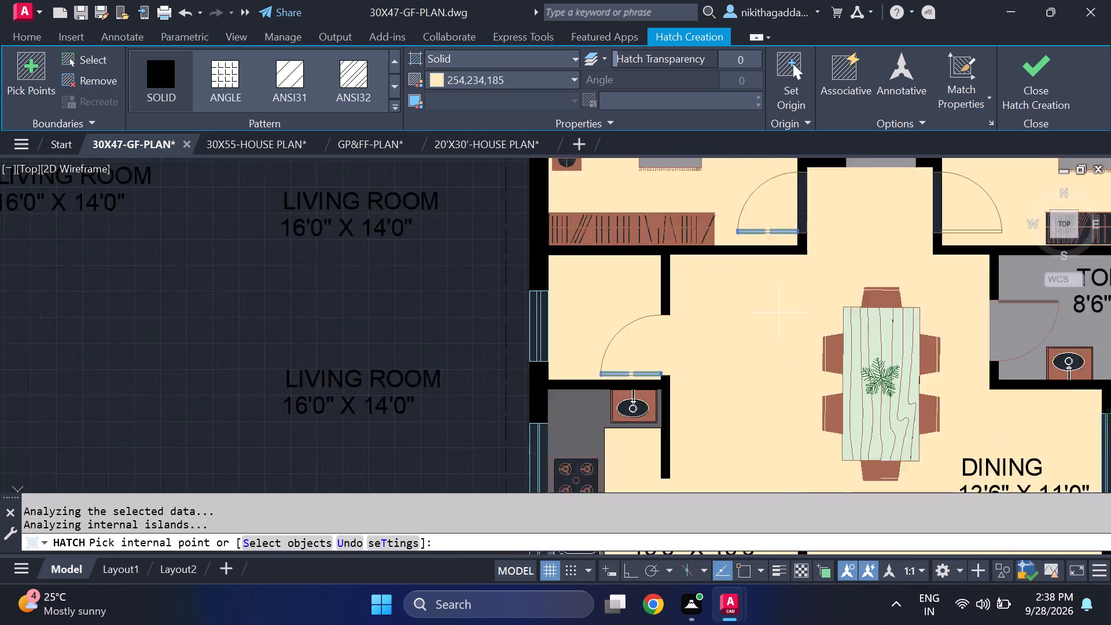
scroll(779, 314, "down", 1)
scroll(812, 241, "up", 3)
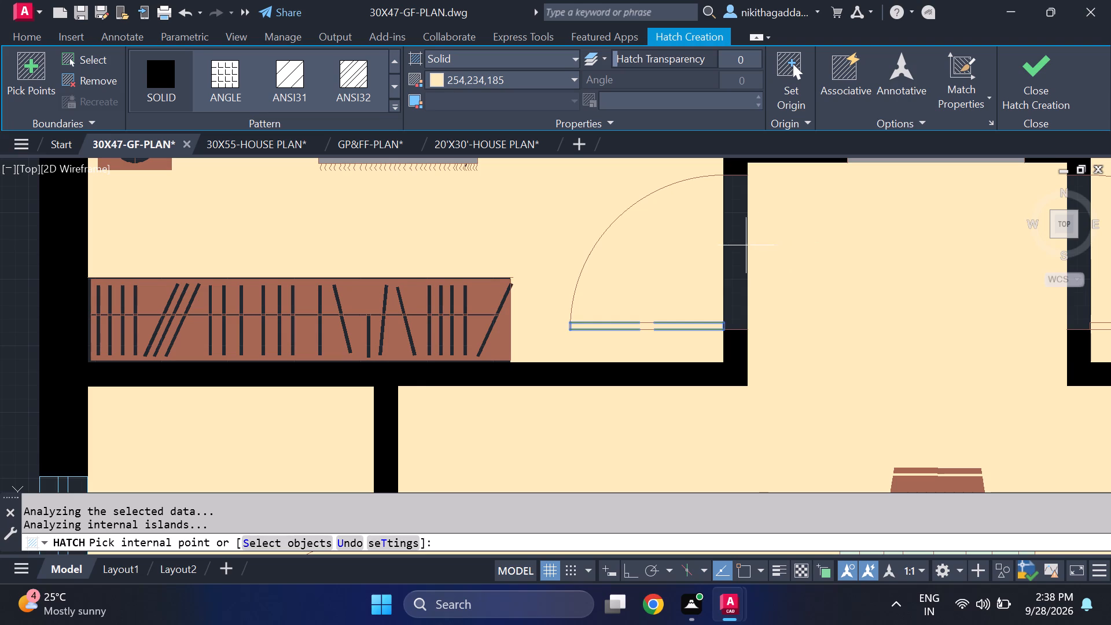
left_click(740, 248)
scroll(804, 256, "down", 3)
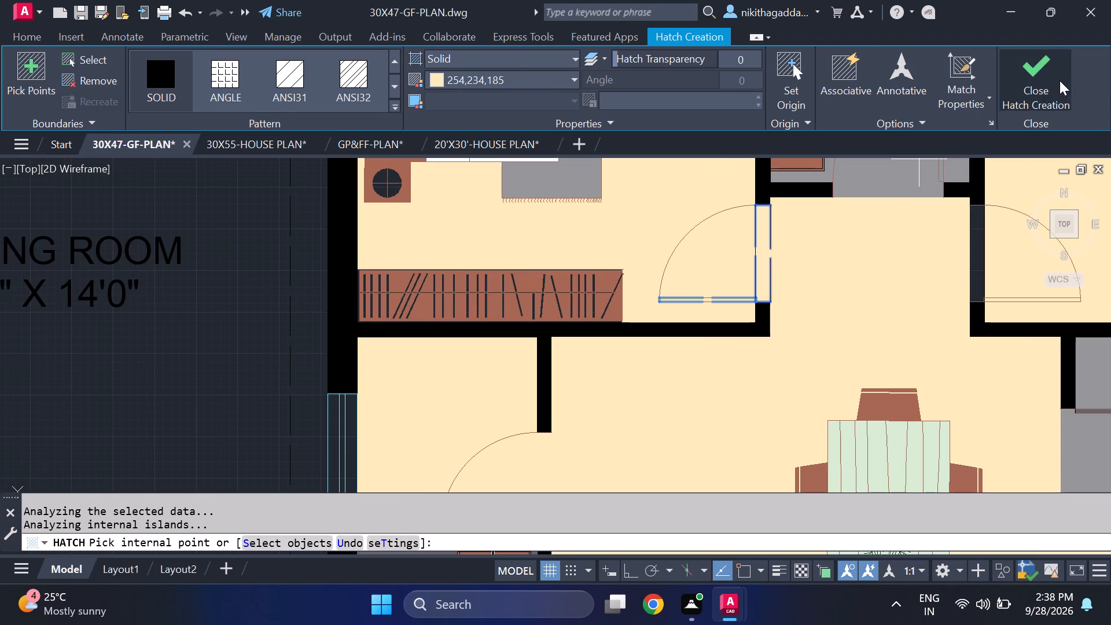
left_click(1060, 80)
scroll(867, 263, "down", 4)
scroll(867, 295, "up", 2)
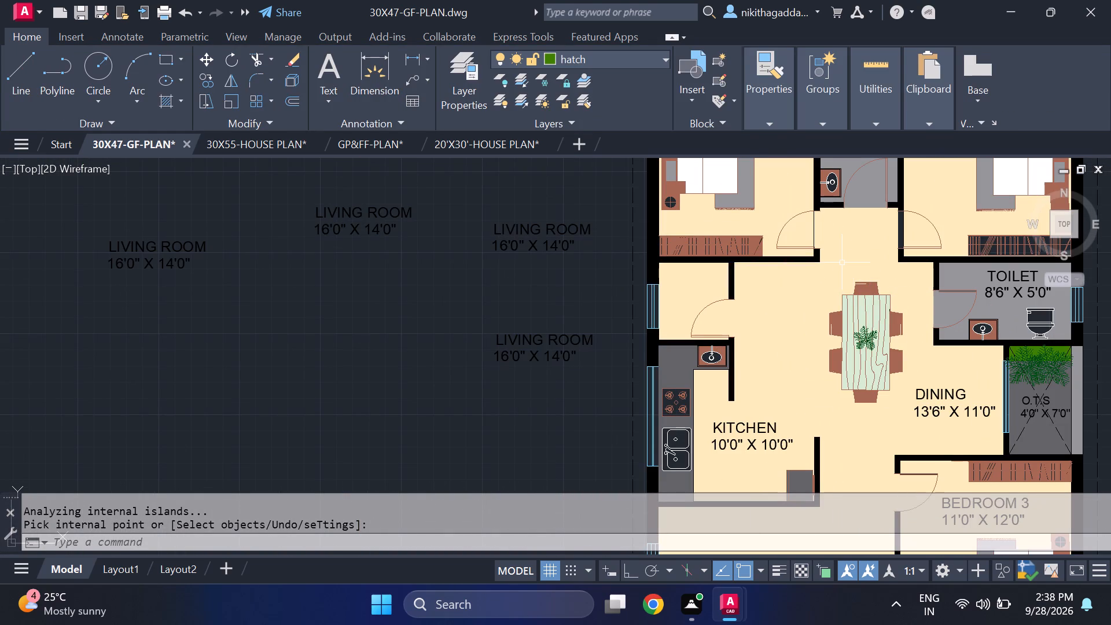
scroll(845, 268, "down", 1)
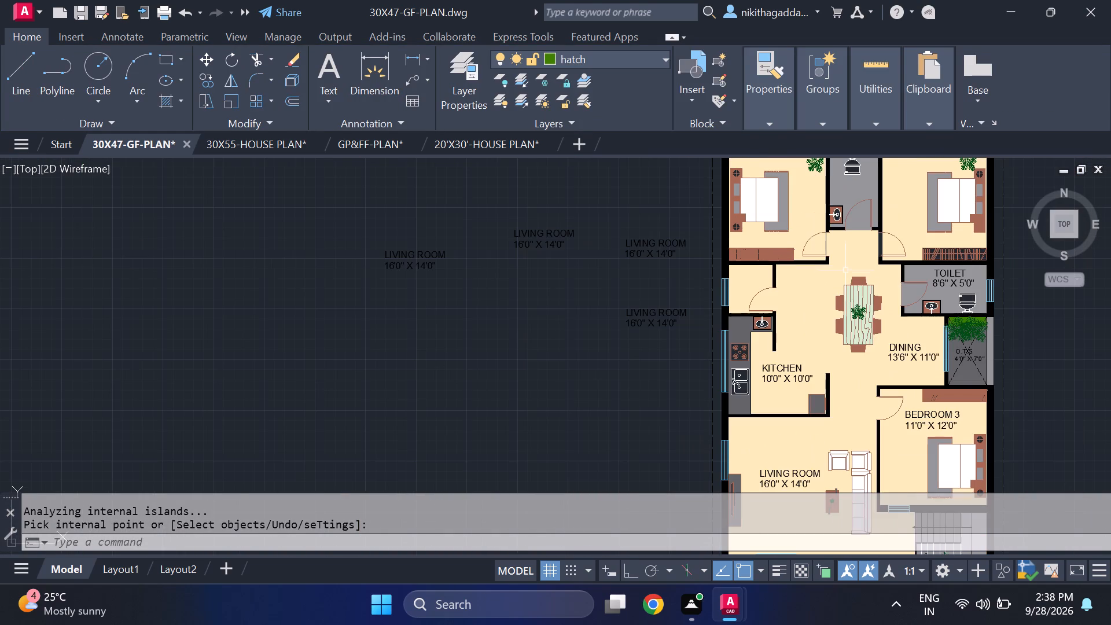
Delete the dark grey fill and the short wall line at the hinge end of the labelled toilet's door leaf.
middle_click_drag(881, 343, 779, 313)
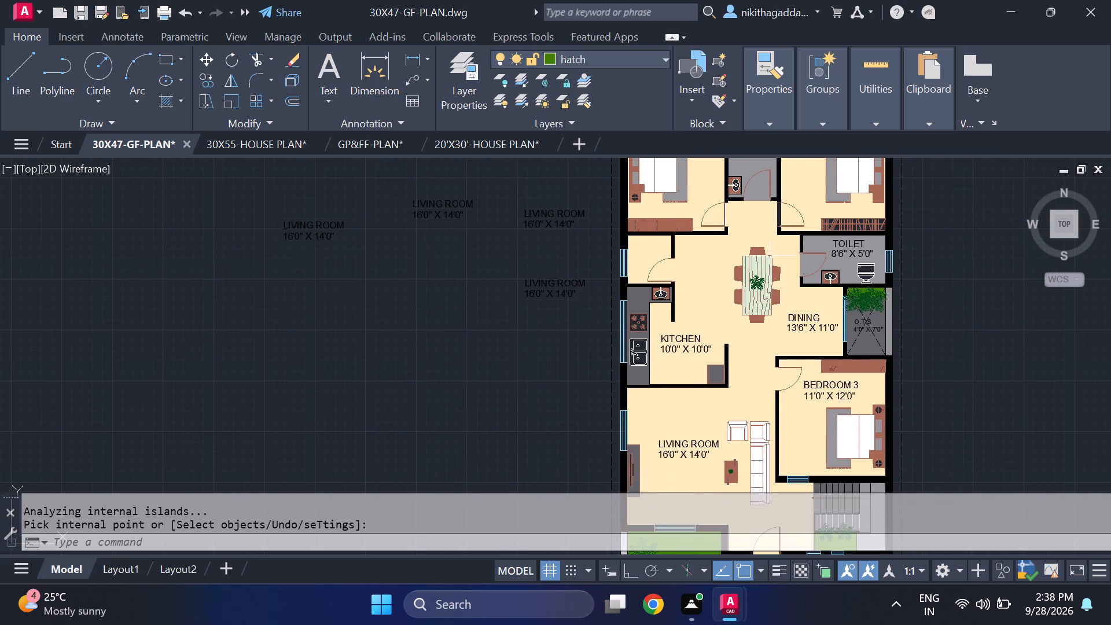
scroll(814, 273, "up", 3)
scroll(808, 177, "up", 2)
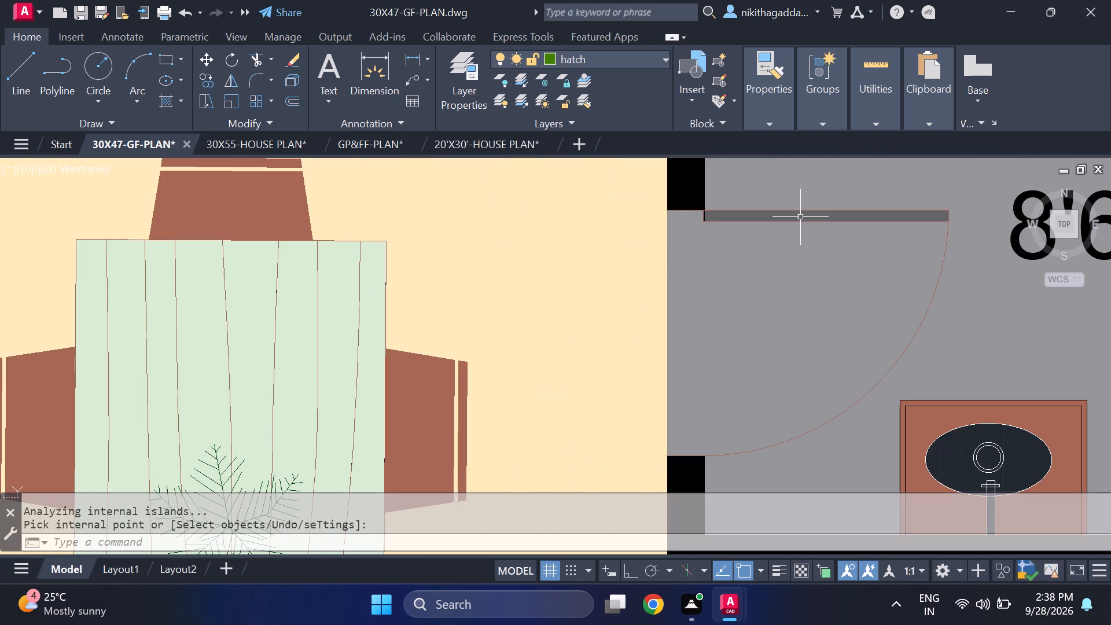
left_click(798, 219)
key("Escape")
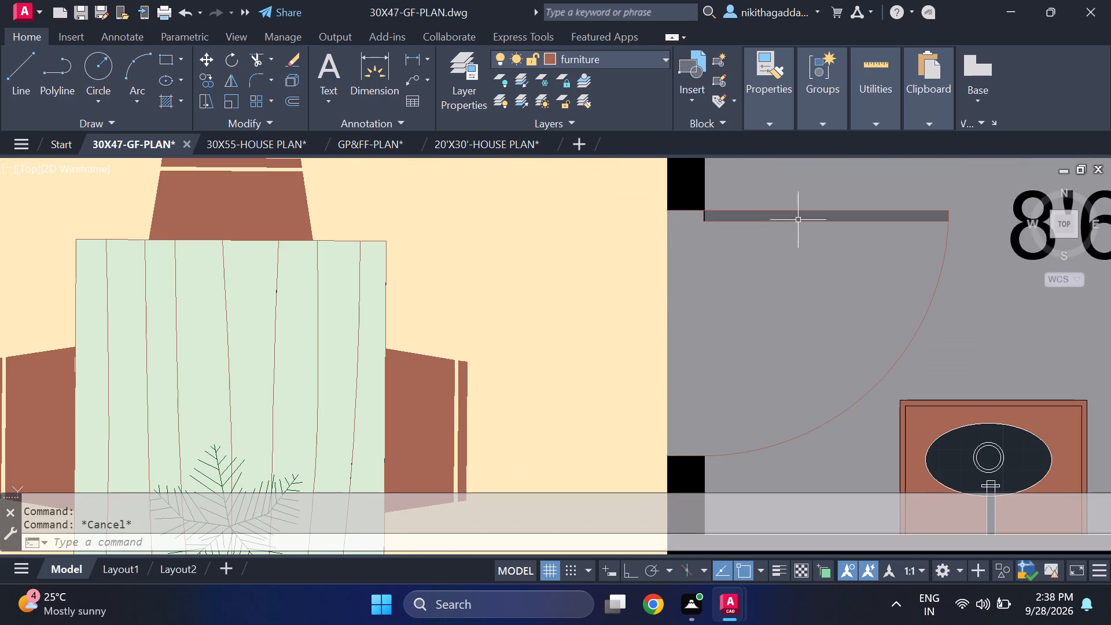
scroll(793, 215, "up", 4)
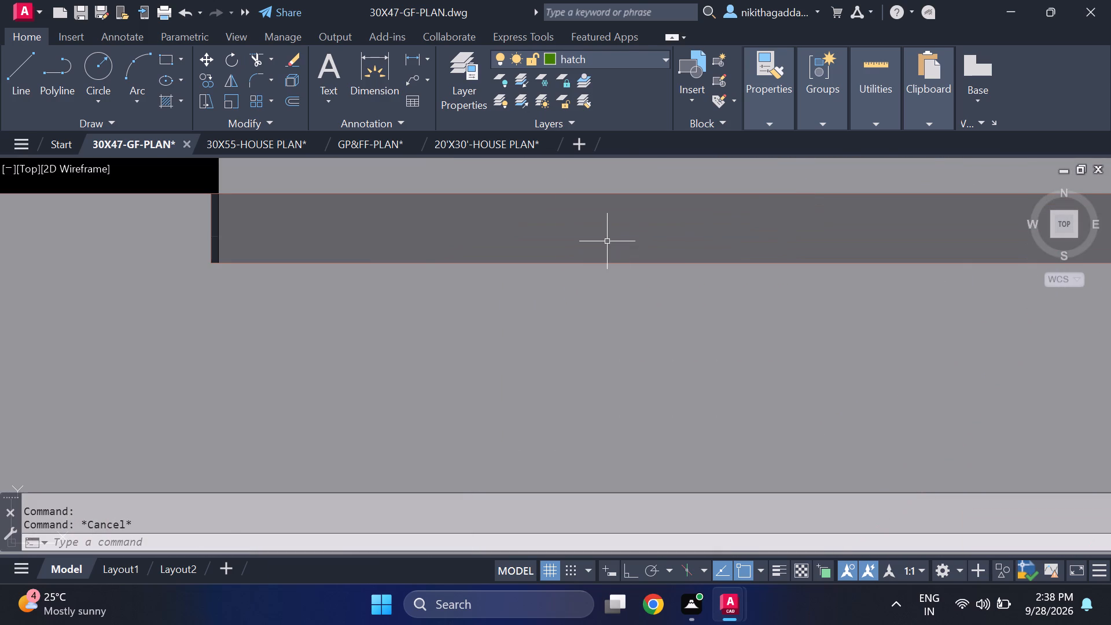
left_click(607, 241)
key("Delete")
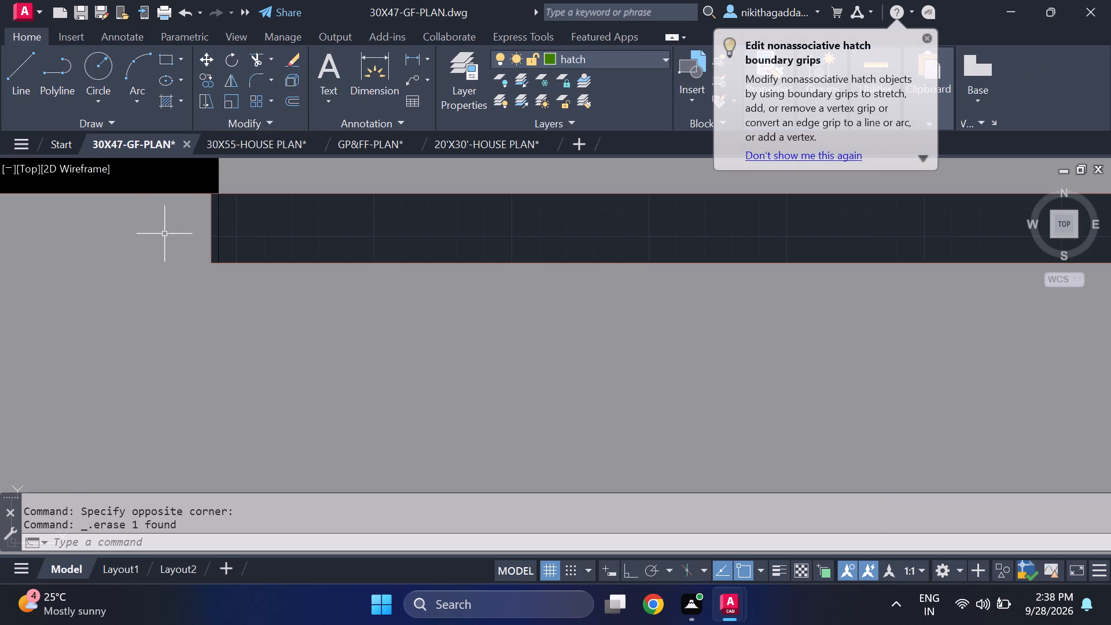
left_click(218, 224)
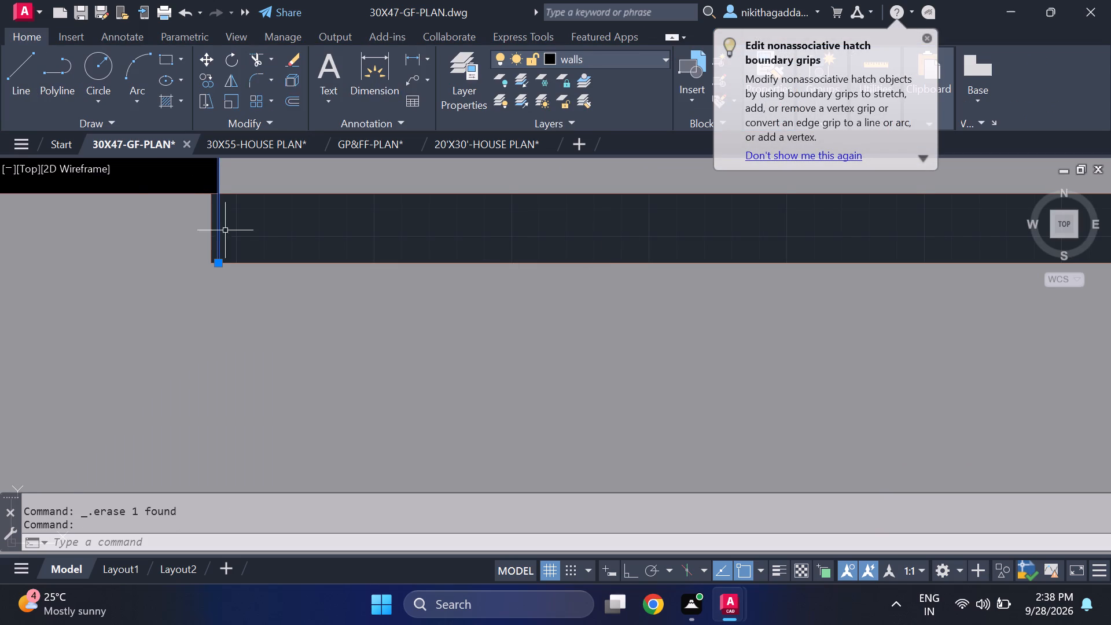
key("Delete")
Hatch the labelled toilet's door leaf with solid grey 147,149,152.
type("JA")
key("Escape")
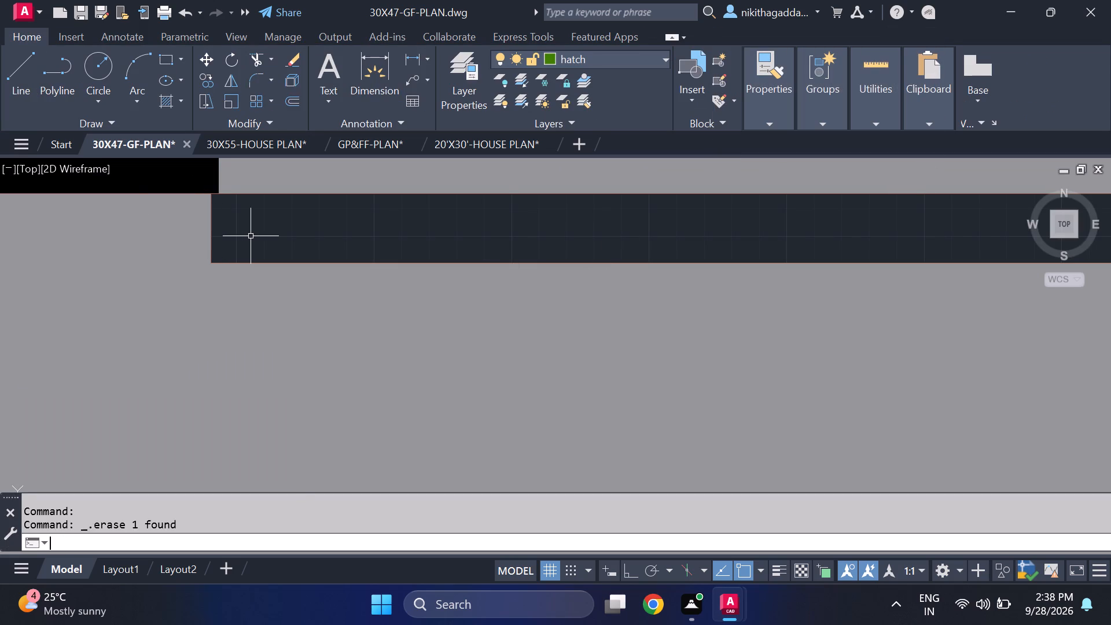
key("Escape")
type("HATCH")
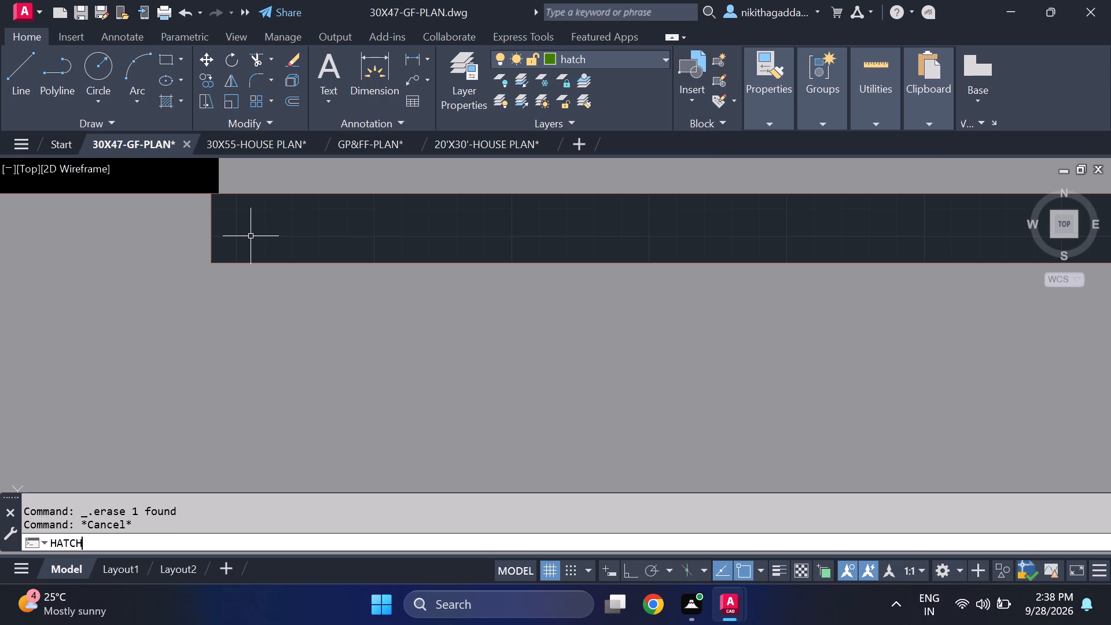
key("Return")
left_click(564, 83)
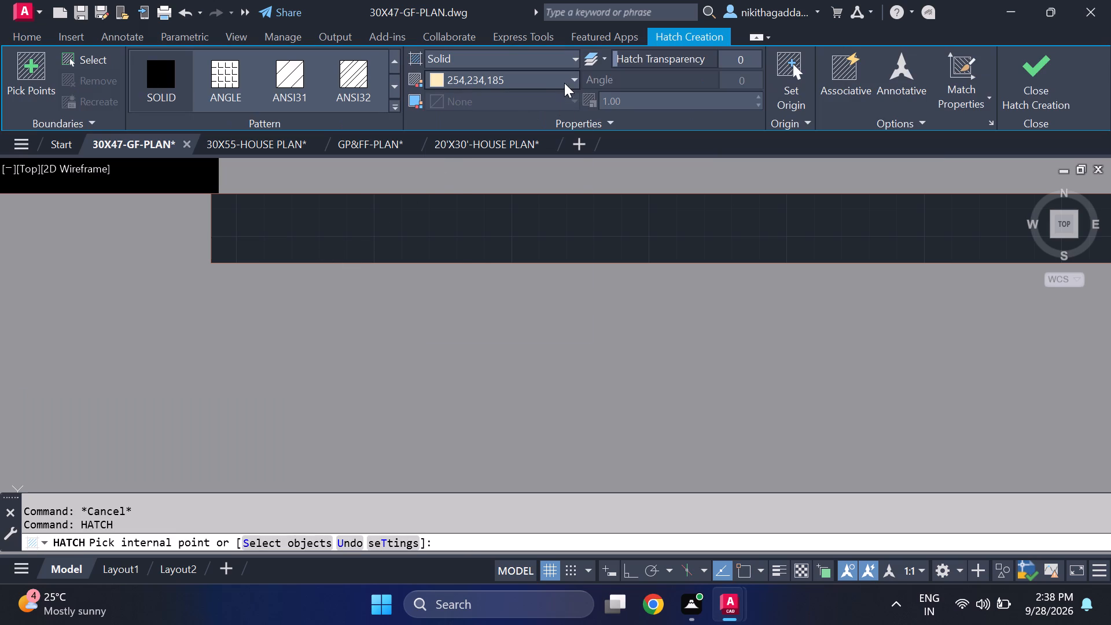
left_click(440, 191)
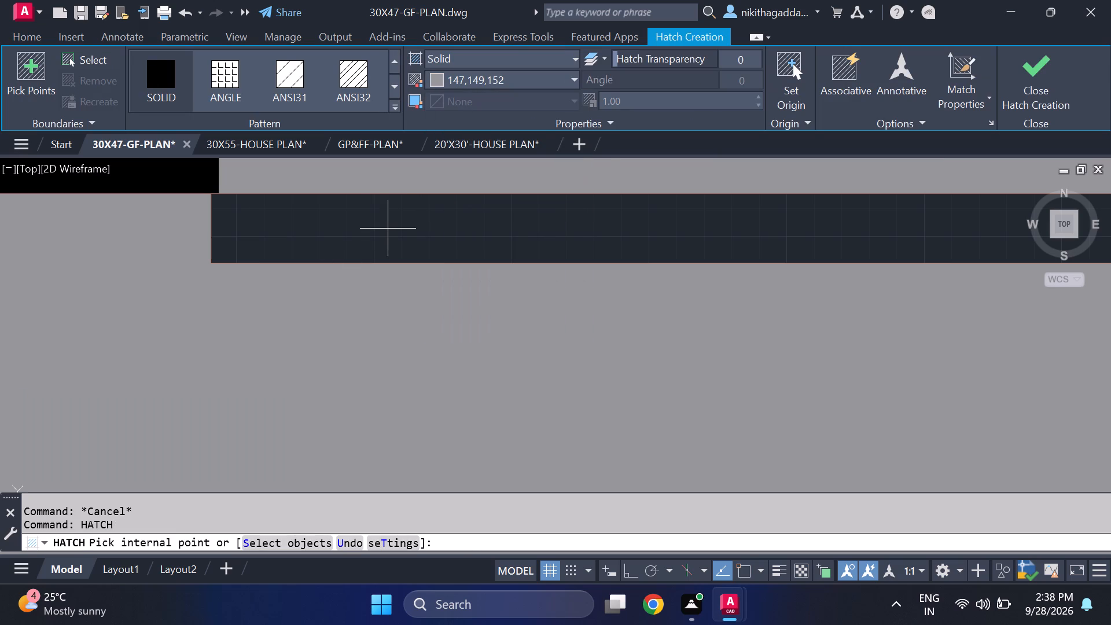
left_click(388, 229)
scroll(424, 224, "down", 3)
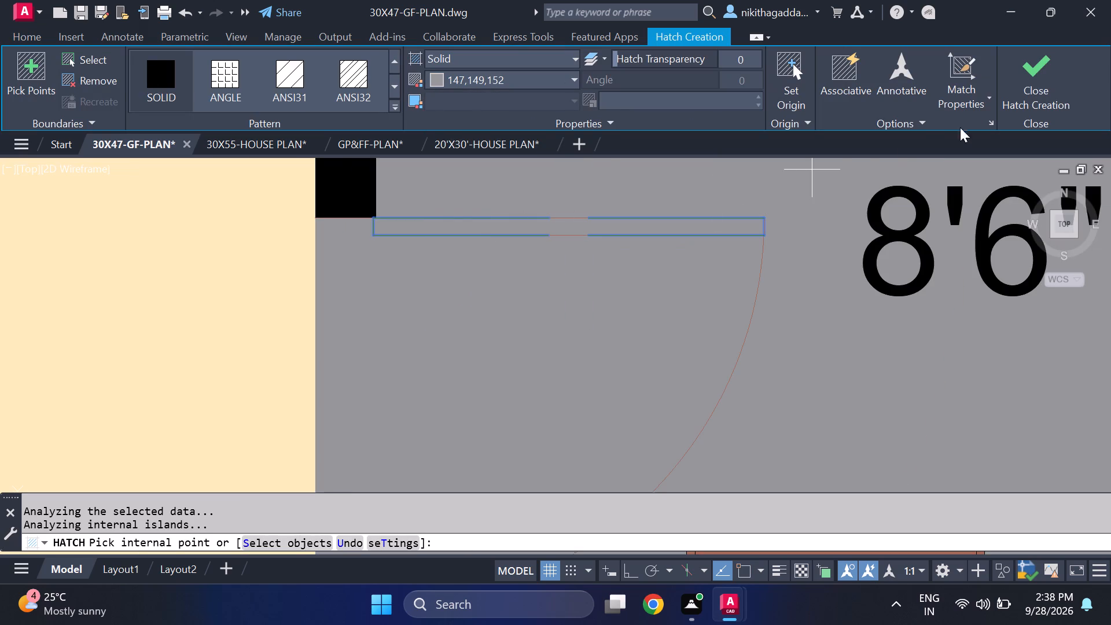
left_click(1021, 79)
Hatch the BEDROOM 3 door leaf with solid cream 254,234,185.
scroll(798, 245, "down", 3)
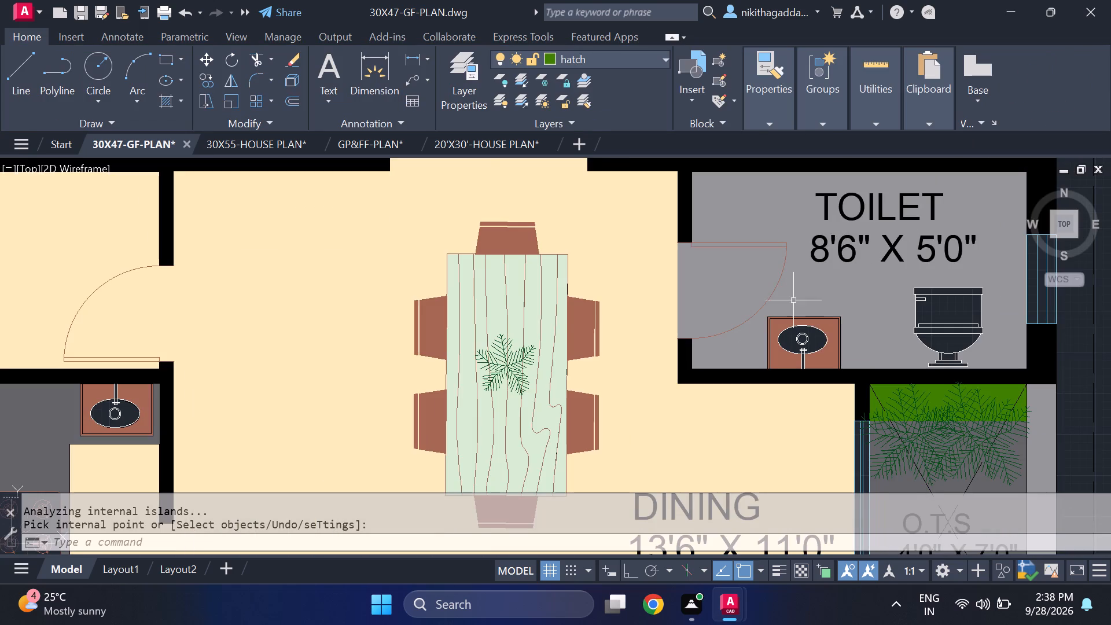
scroll(792, 300, "down", 3)
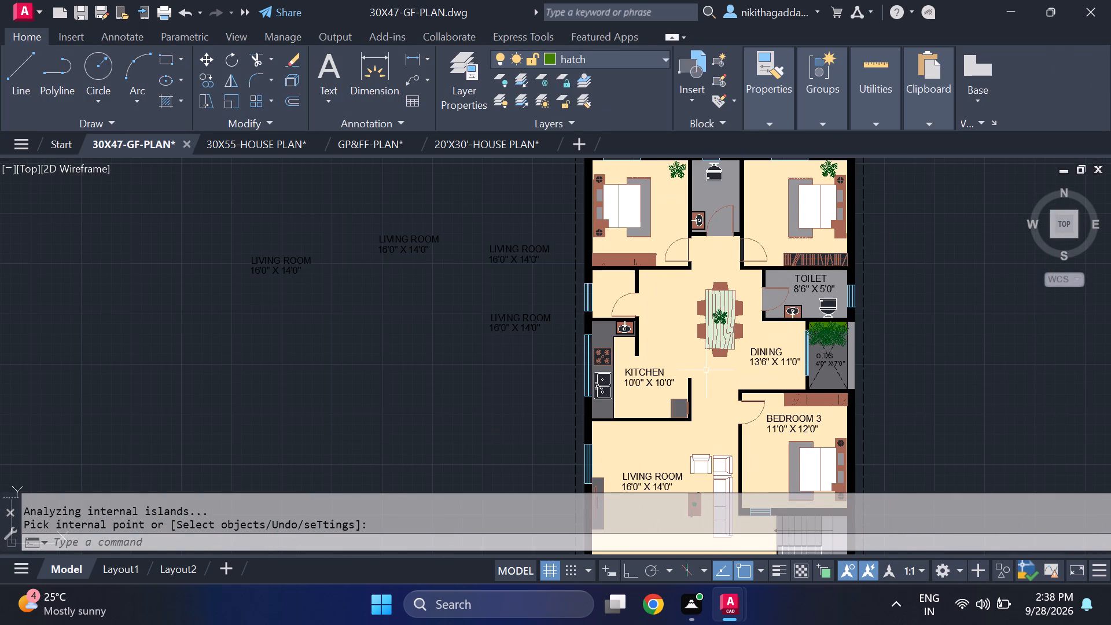
middle_click_drag(702, 370, 701, 311)
scroll(753, 370, "up", 3)
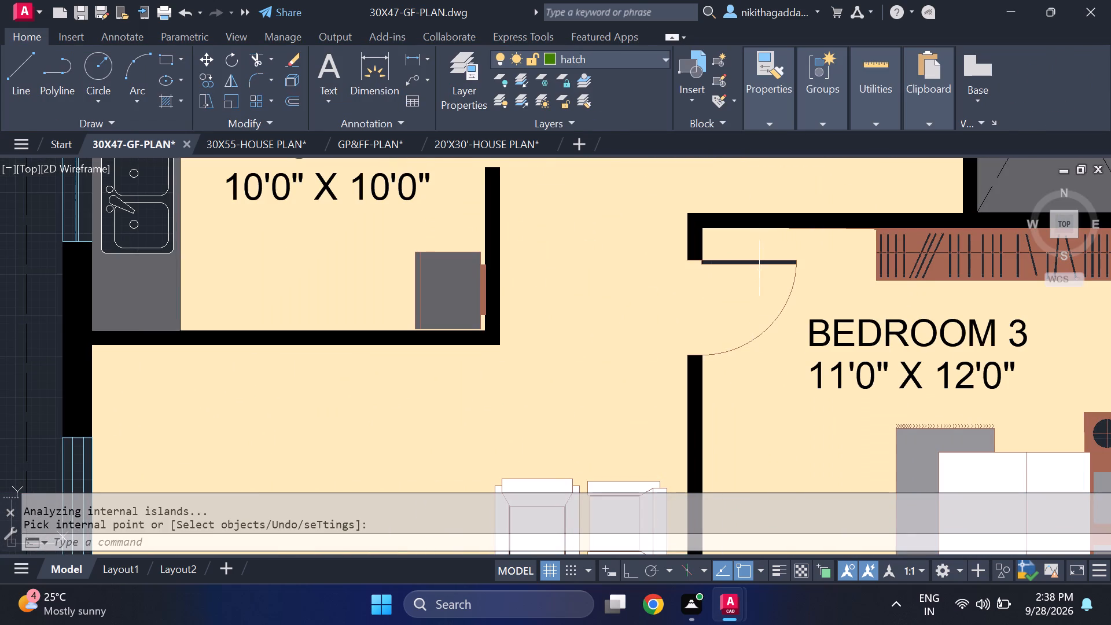
type("HATCH")
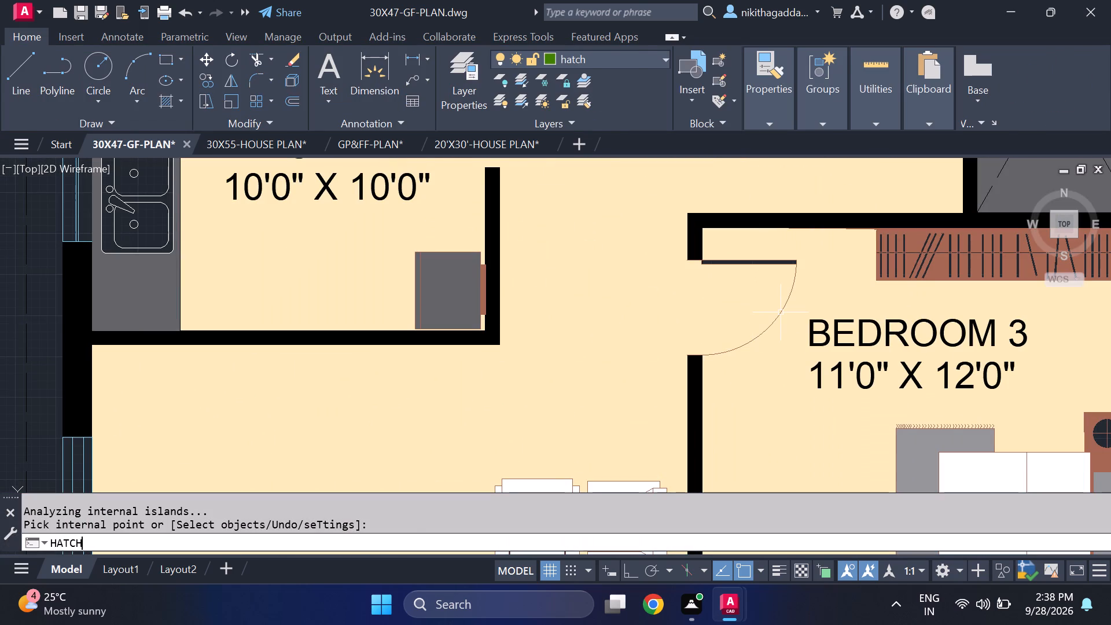
key("Return")
left_click(565, 77)
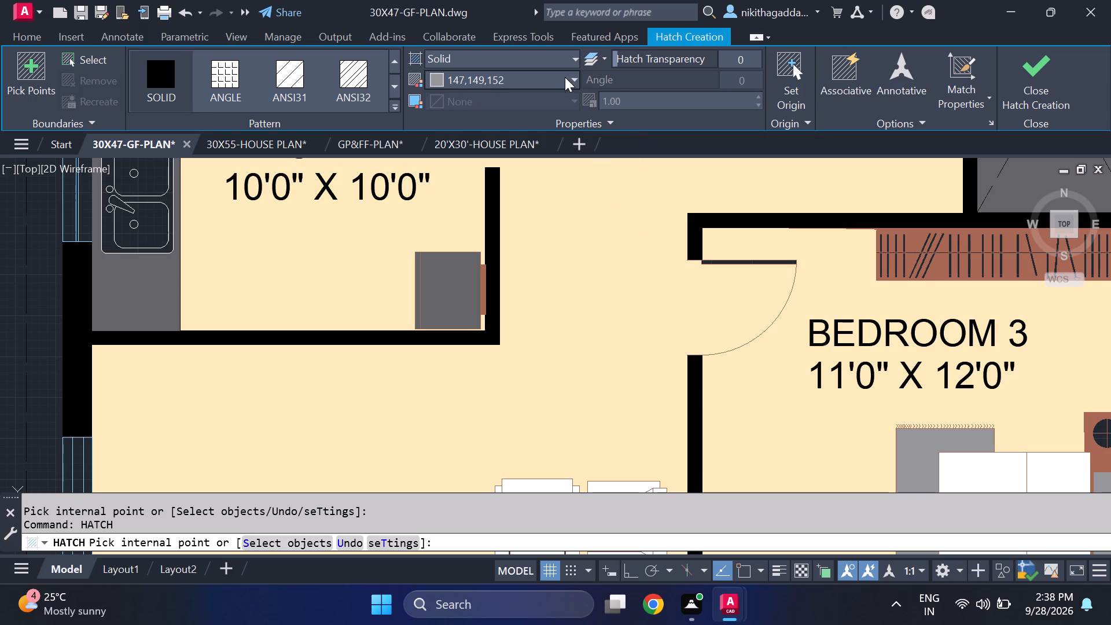
left_click(472, 230)
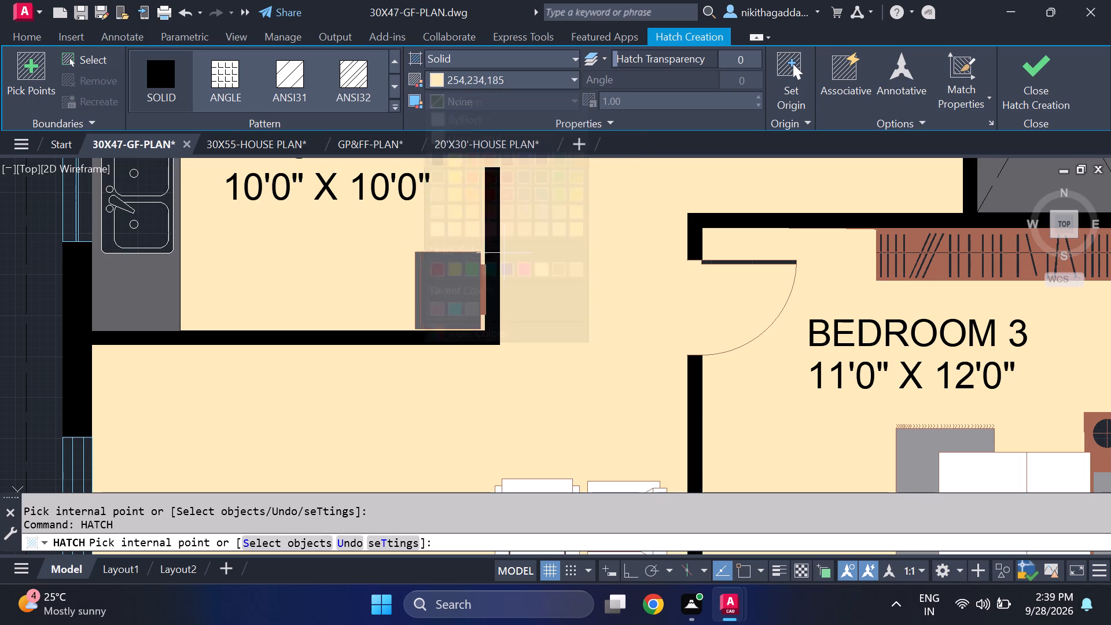
left_click(750, 262)
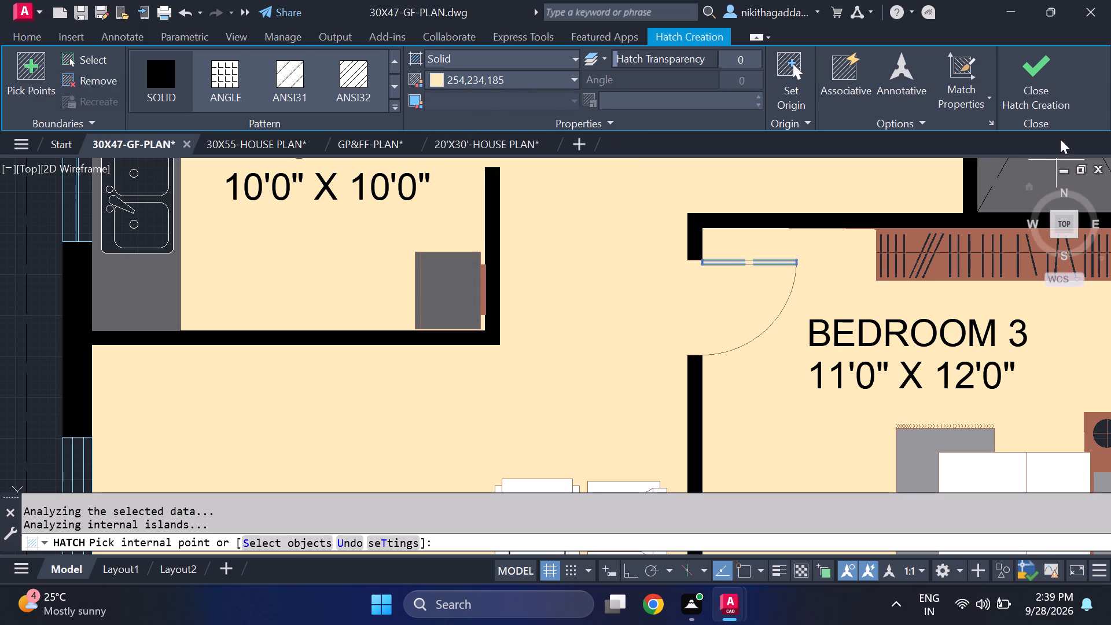
Fill the main entrance door leaf, including its short end within the wall opening, with the same solid cream 254,234,185.
scroll(584, 307, "down", 2)
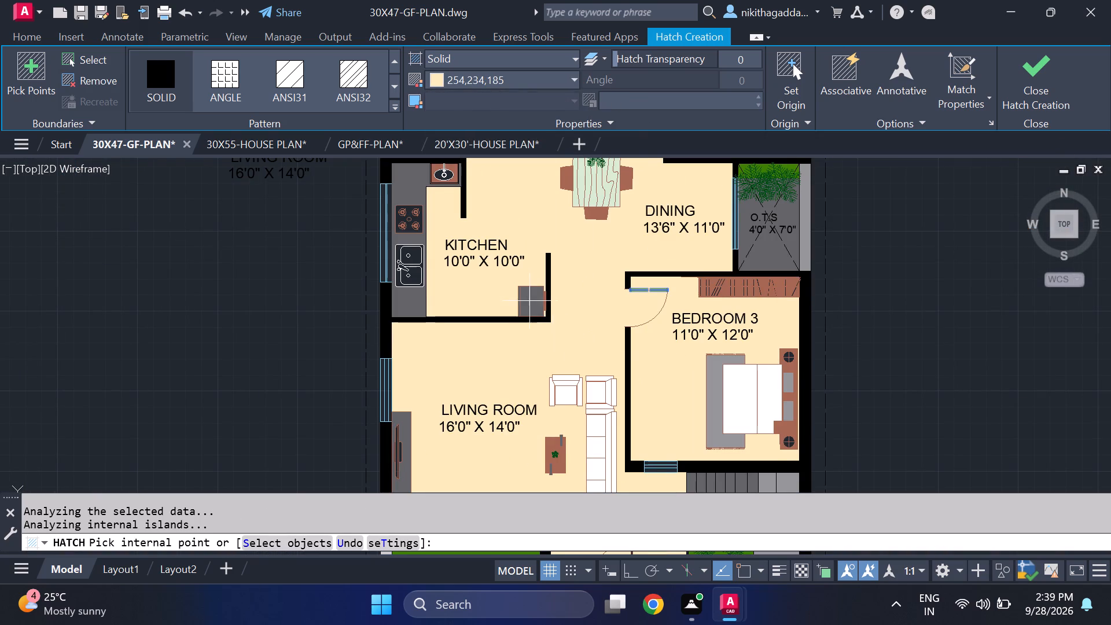
middle_click_drag(583, 370, 545, 188)
scroll(584, 362, "up", 3)
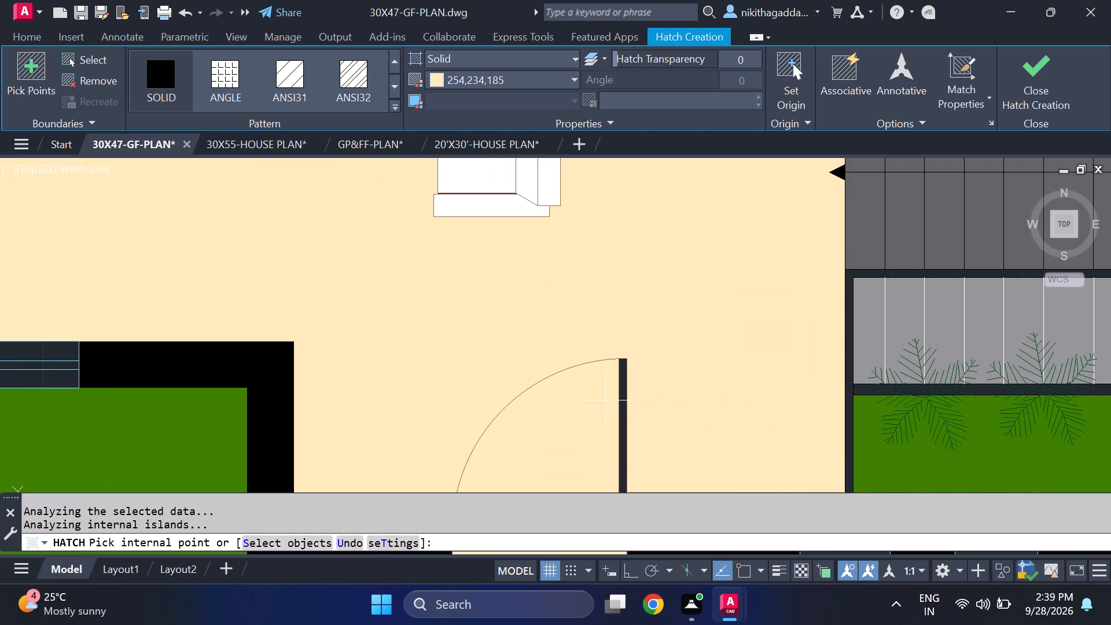
left_click(621, 418)
scroll(629, 361, "down", 3)
scroll(616, 444, "up", 3)
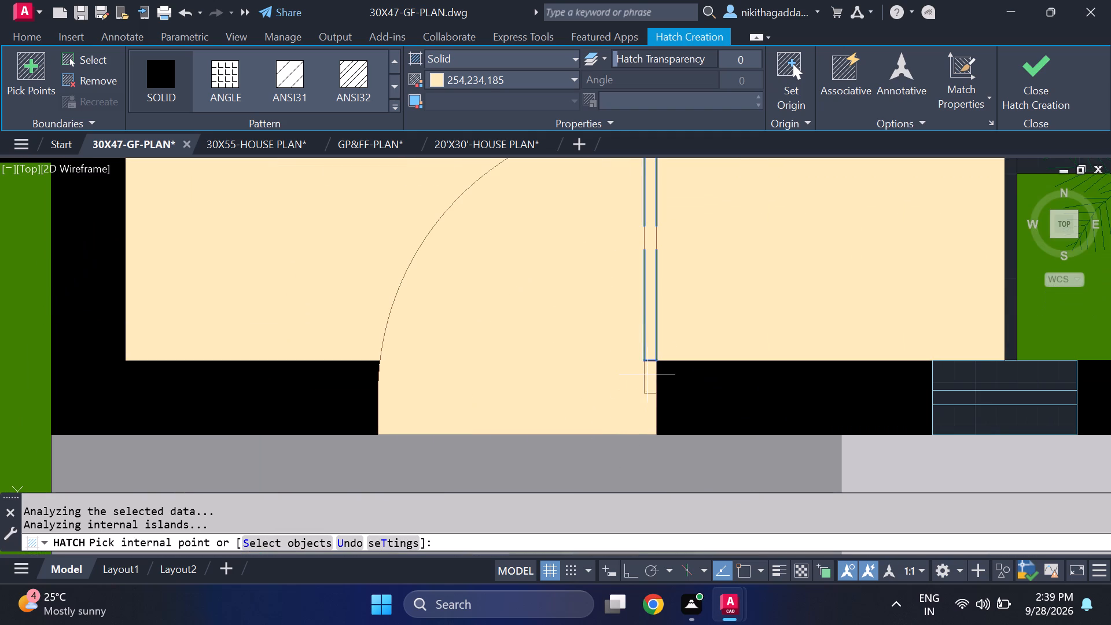
left_click(648, 374)
scroll(699, 313, "down", 3)
middle_click_drag(709, 272, 712, 403)
middle_click_drag(738, 303, 742, 360)
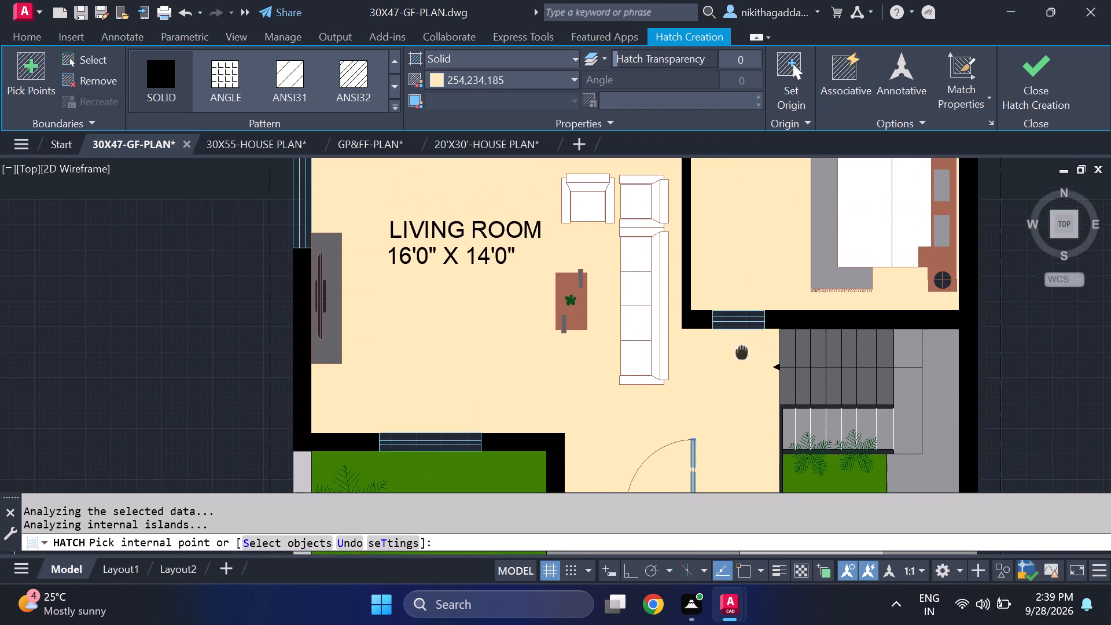
middle_click_drag(742, 360, 742, 407)
middle_click_drag(725, 234, 764, 400)
scroll(768, 283, "down", 2)
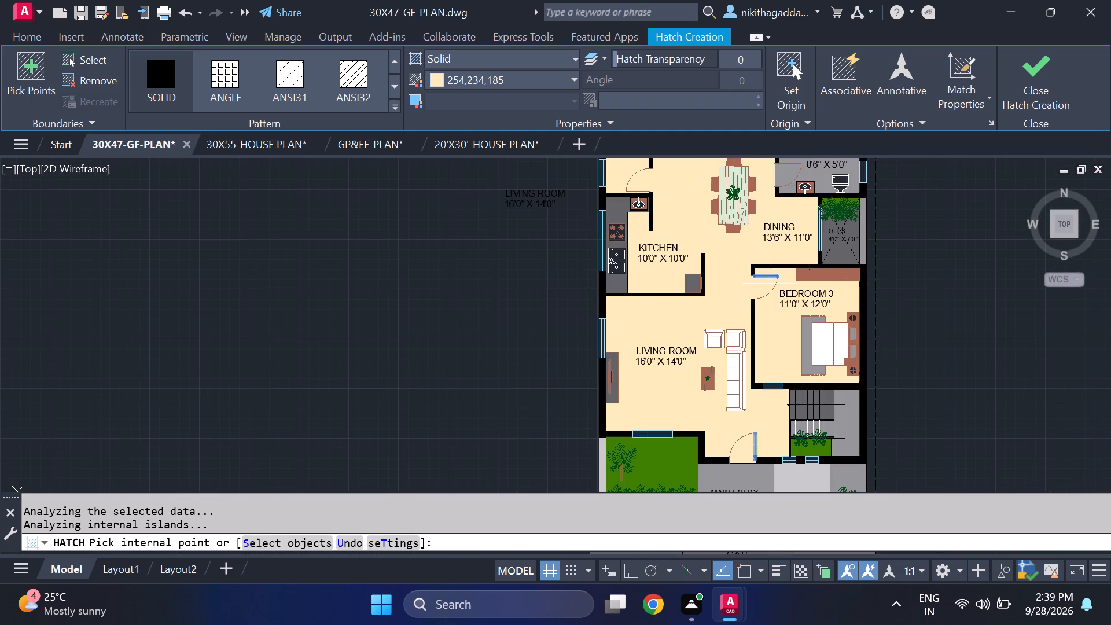
left_click(1017, 82)
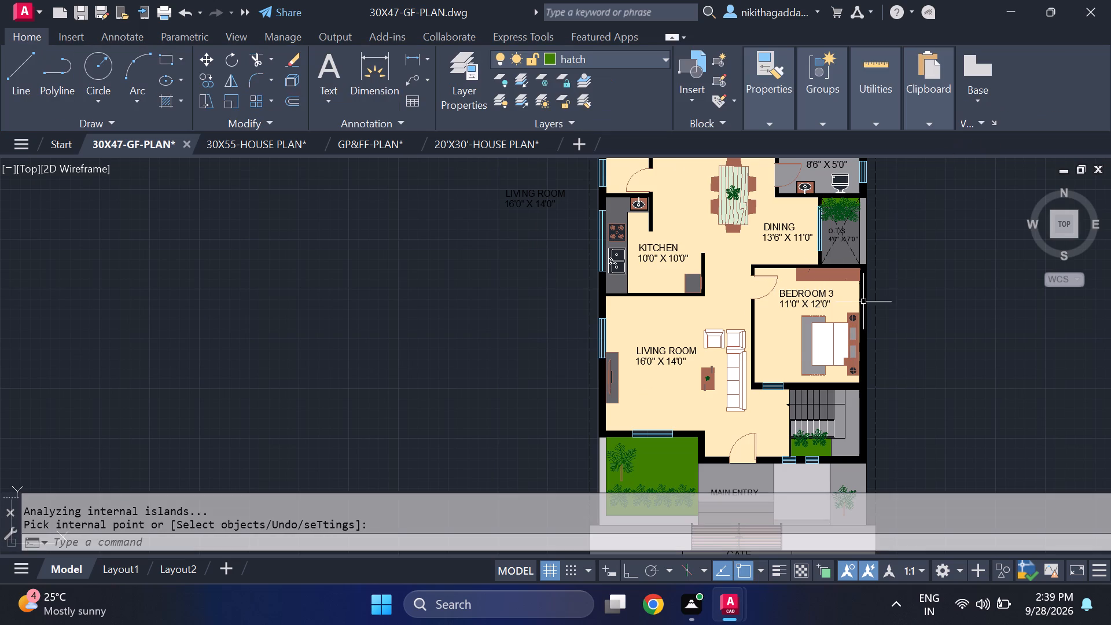
Review the whole coloured plan for remaining unfilled areas and unlabelled rooms.
middle_click_drag(791, 336, 805, 374)
scroll(814, 345, "down", 1)
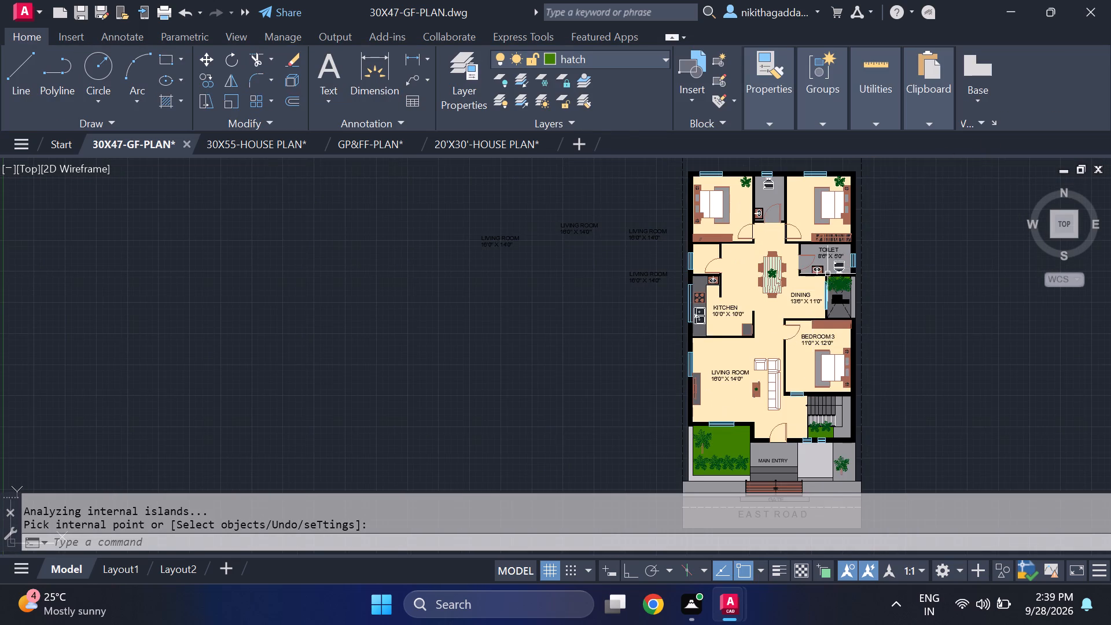
scroll(827, 274, "up", 1)
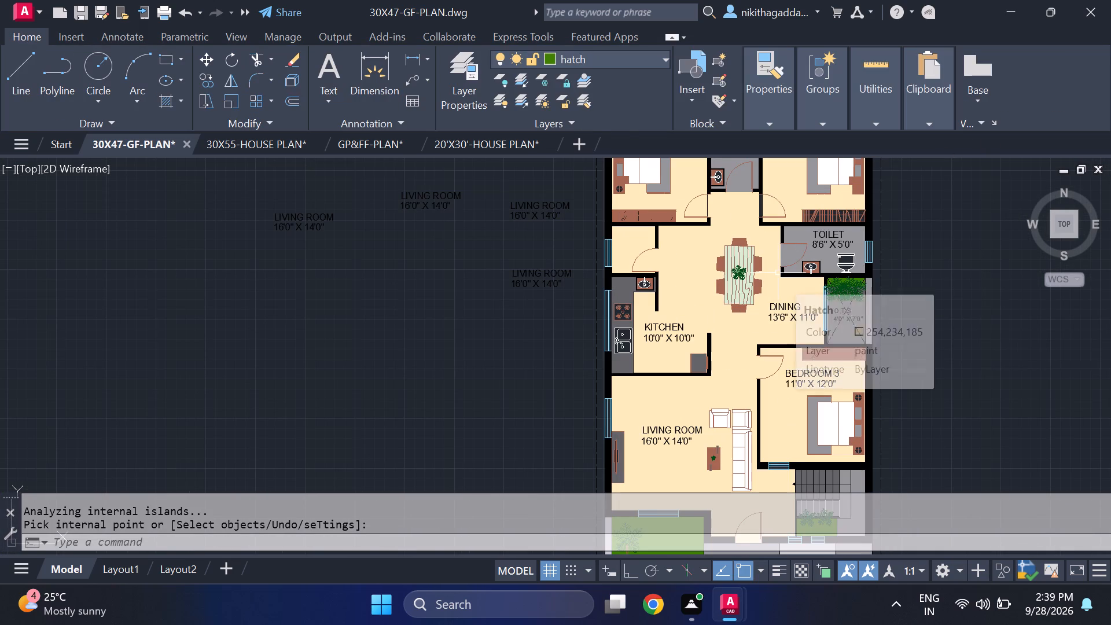
scroll(673, 299, "down", 2)
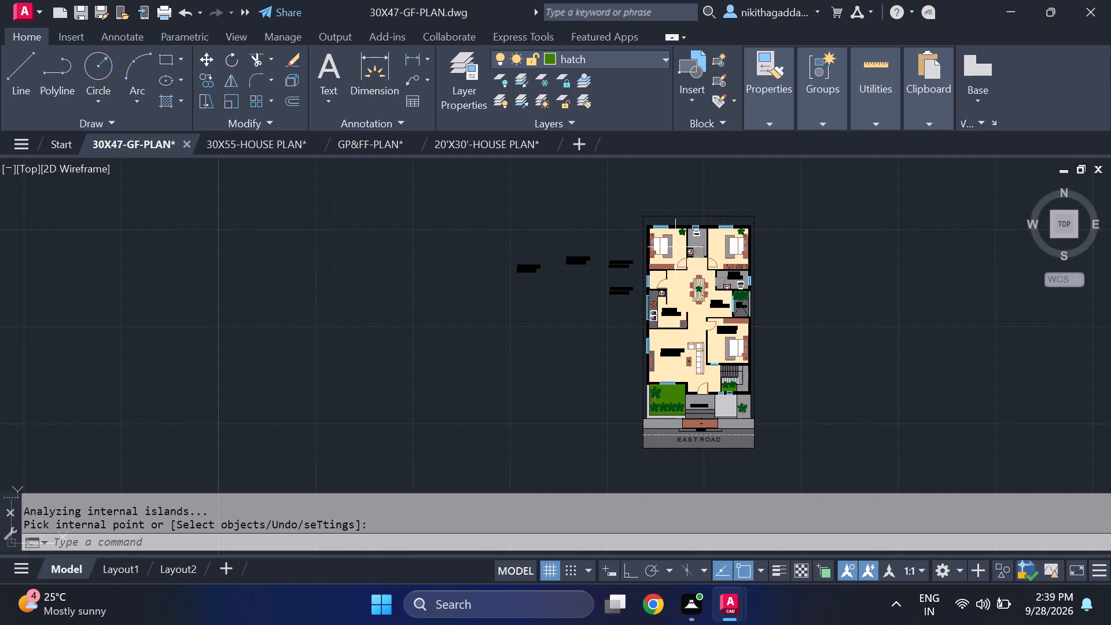
middle_click_drag(787, 332, 784, 328)
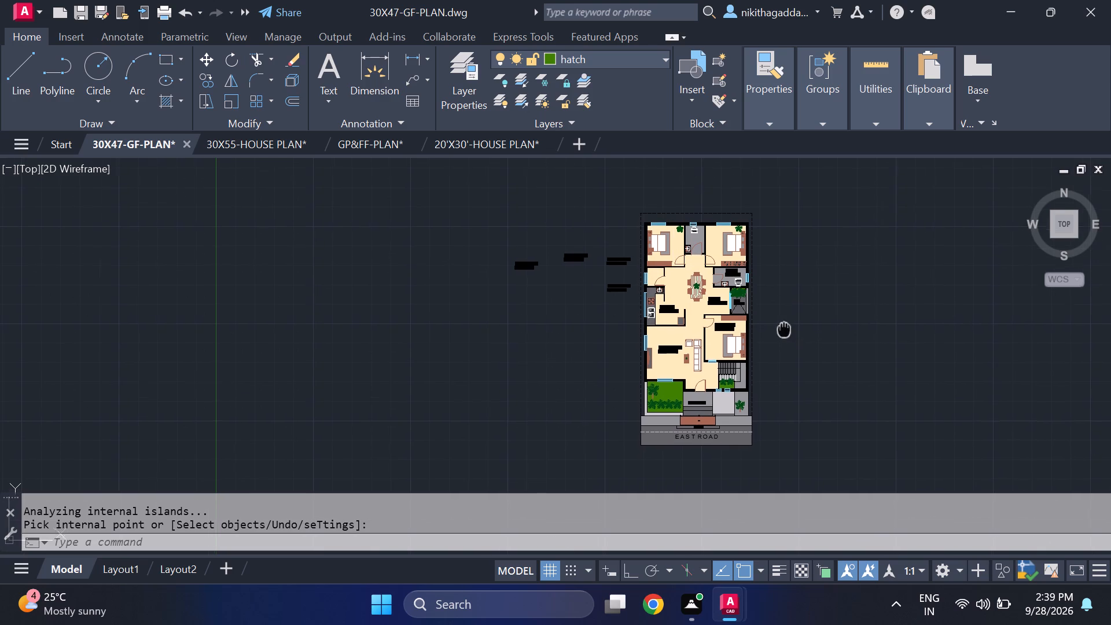
middle_click_drag(784, 328, 774, 291)
scroll(728, 263, "up", 1)
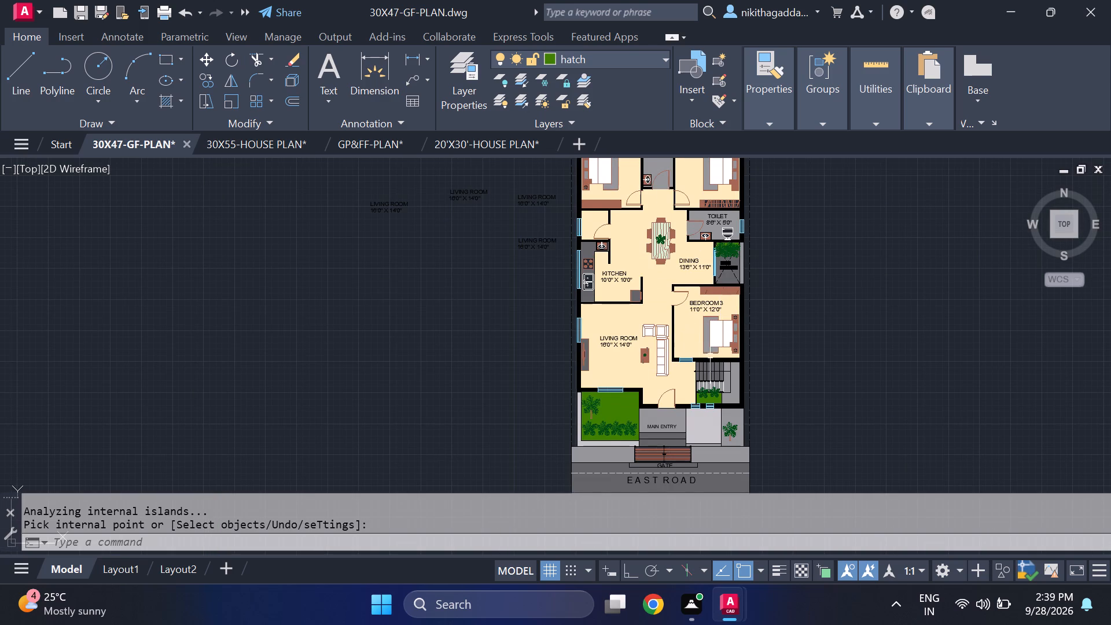
middle_click_drag(701, 366, 710, 414)
scroll(682, 336, "up", 1)
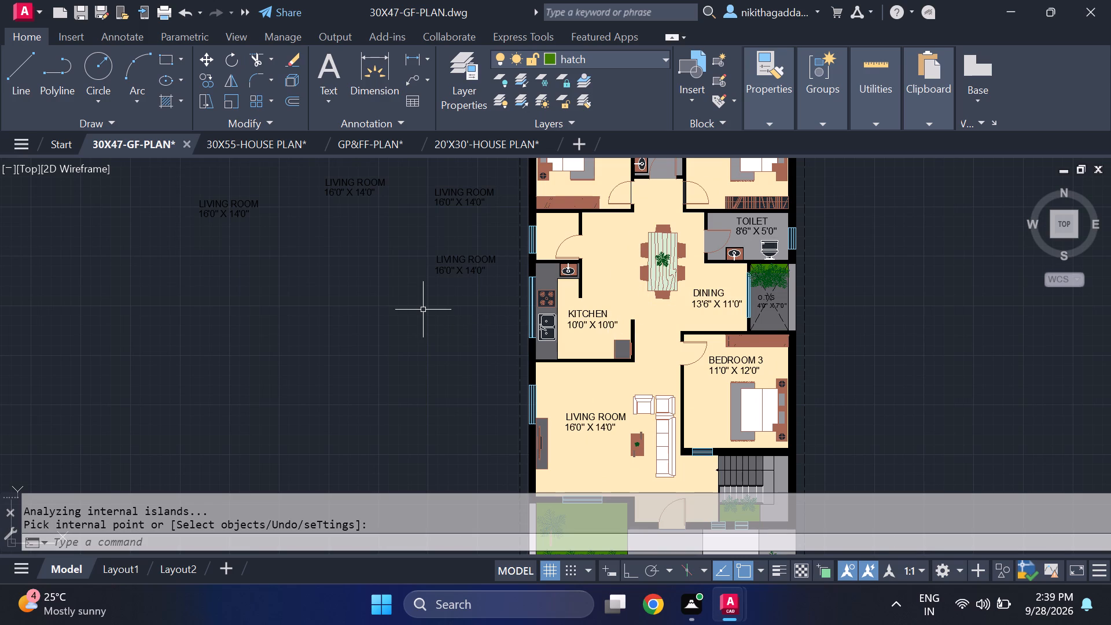
Change the room name of the spare LIVING ROOM label nearest the kitchen to POOJA.
scroll(469, 264, "up", 2)
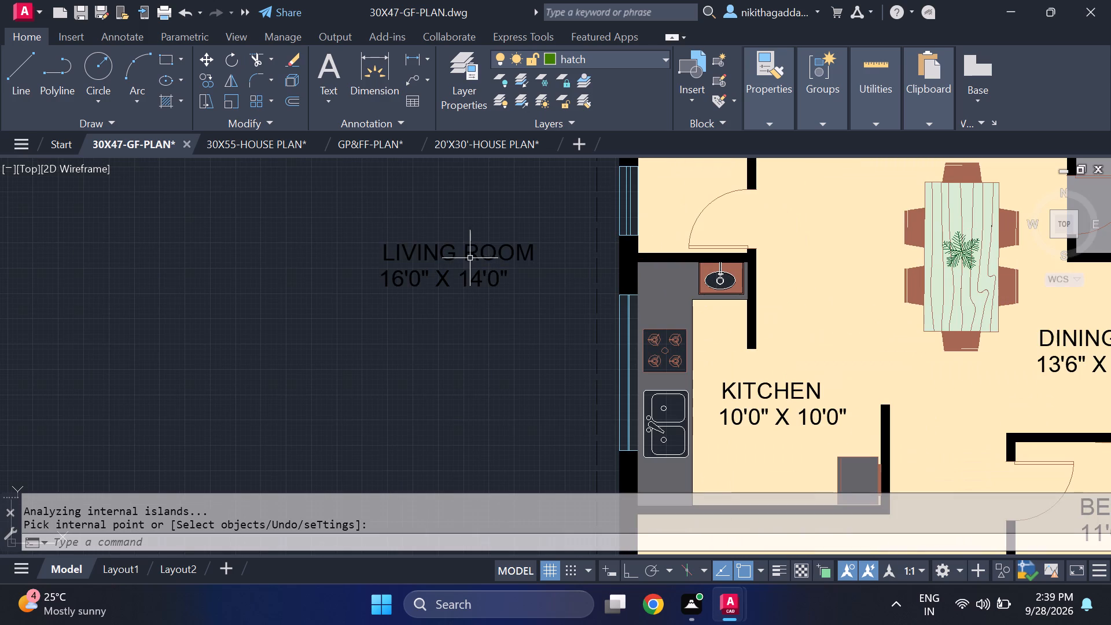
double_click(470, 258)
key("Delete")
type("POOJA")
key("Return")
Set the size line under the POOJA label to 4'6" X 5'0".
key("Return")
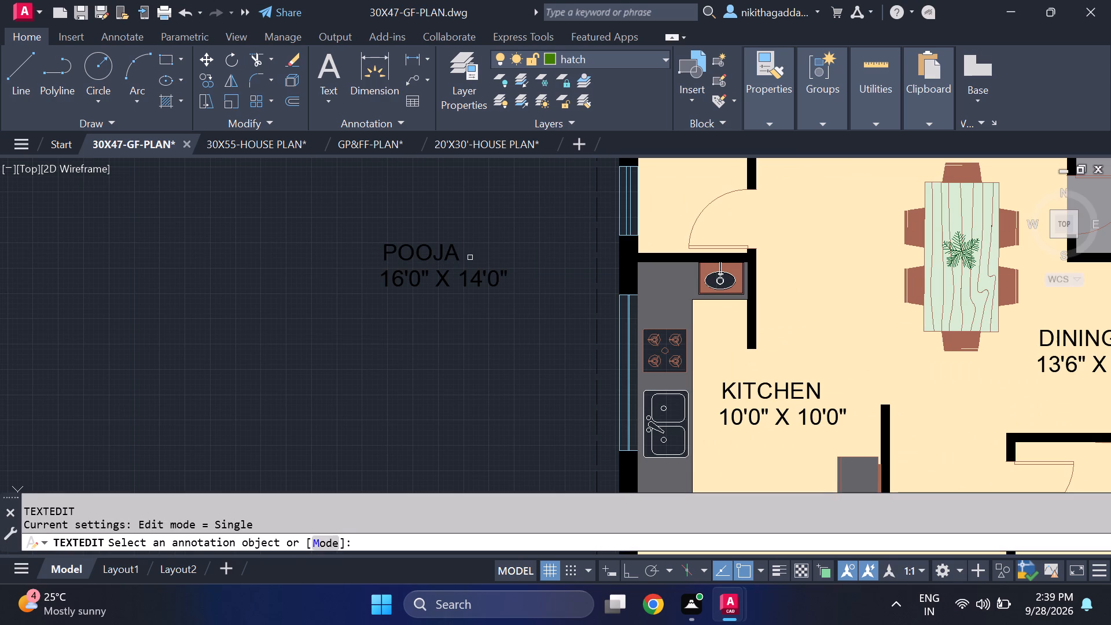
left_click(403, 281)
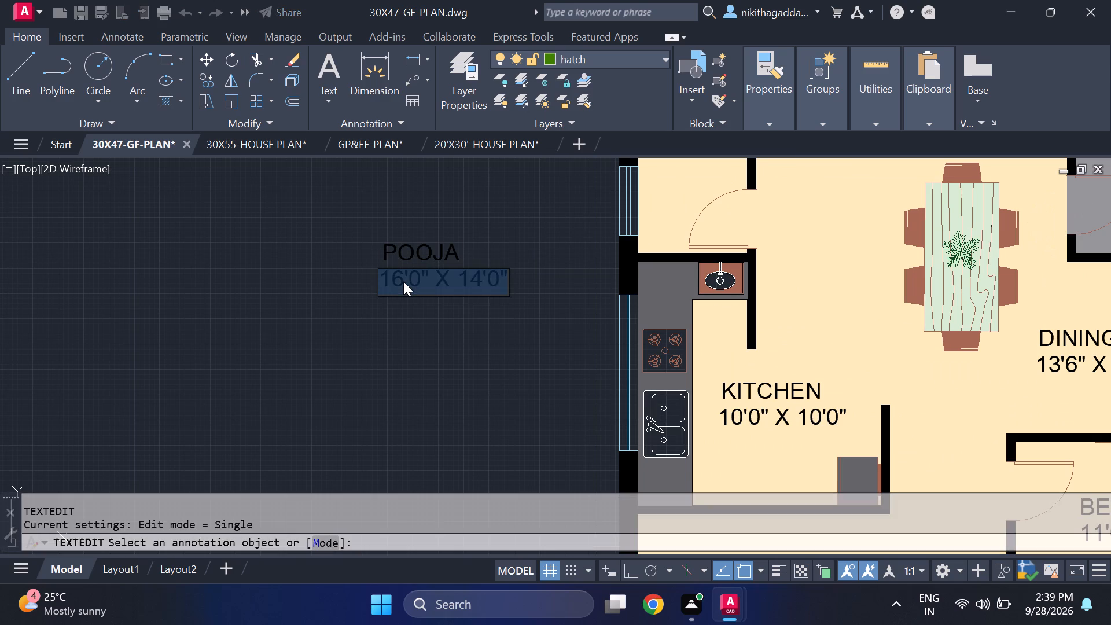
left_click(403, 281)
scroll(404, 280, "up", 3)
left_click(406, 277)
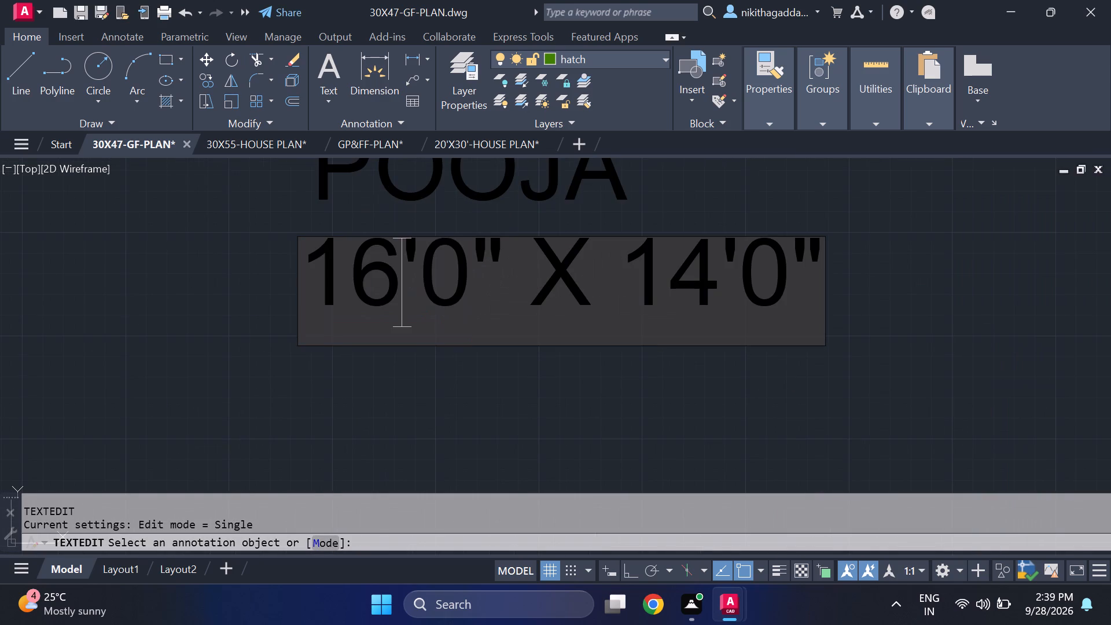
key("BackSpace")
key("BackSpace")
key("4")
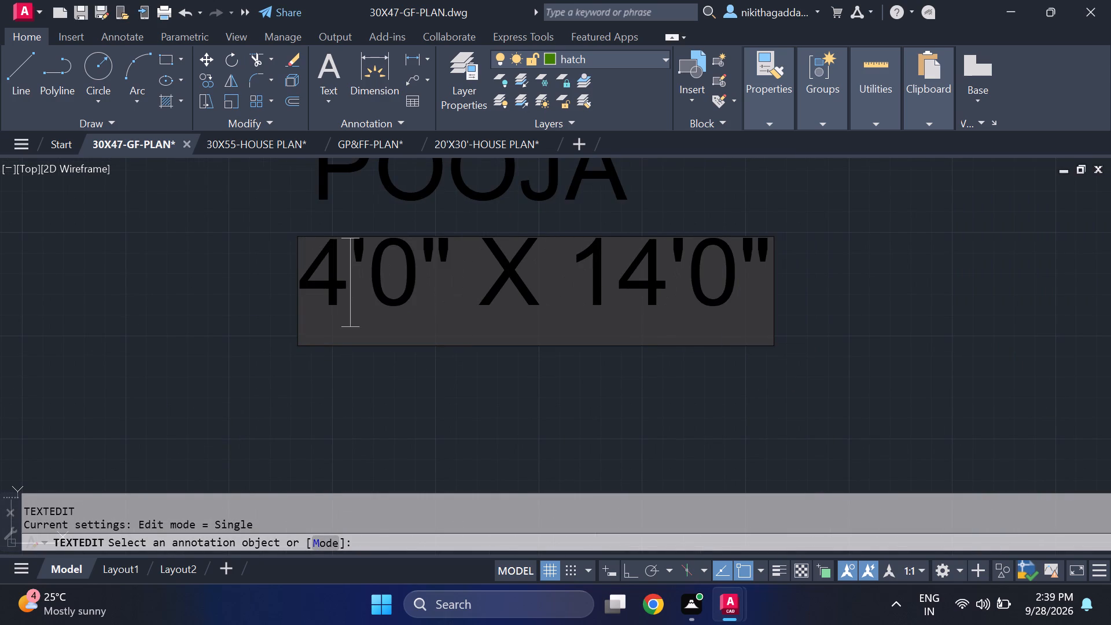
left_click(421, 274)
key("BackSpace")
key("6")
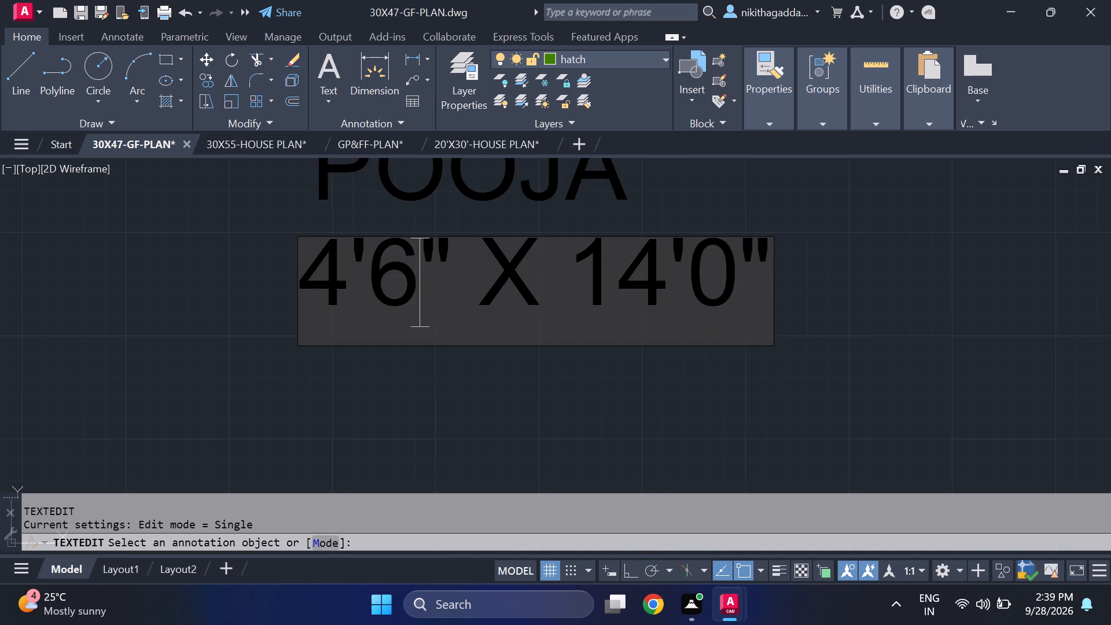
left_click(661, 282)
key("BackSpace")
key("BackSpace")
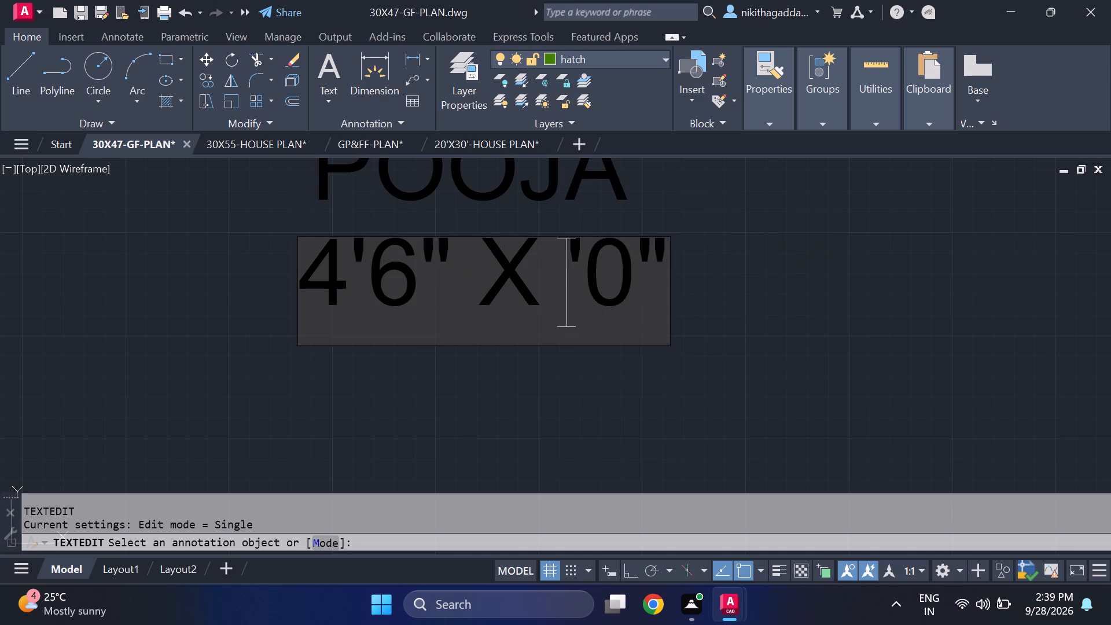
key("5")
key("Return")
Move the two-line POOJA label into the small room above the kitchen, between the window and its door.
scroll(588, 296, "down", 3)
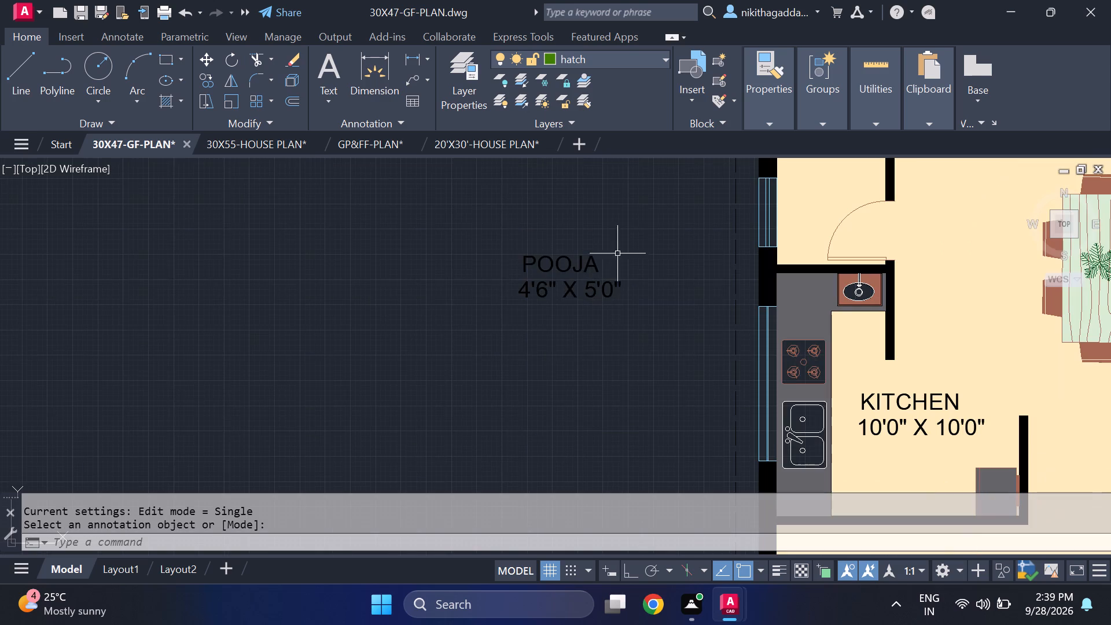
left_click_drag(629, 227, 628, 237)
left_click(460, 362)
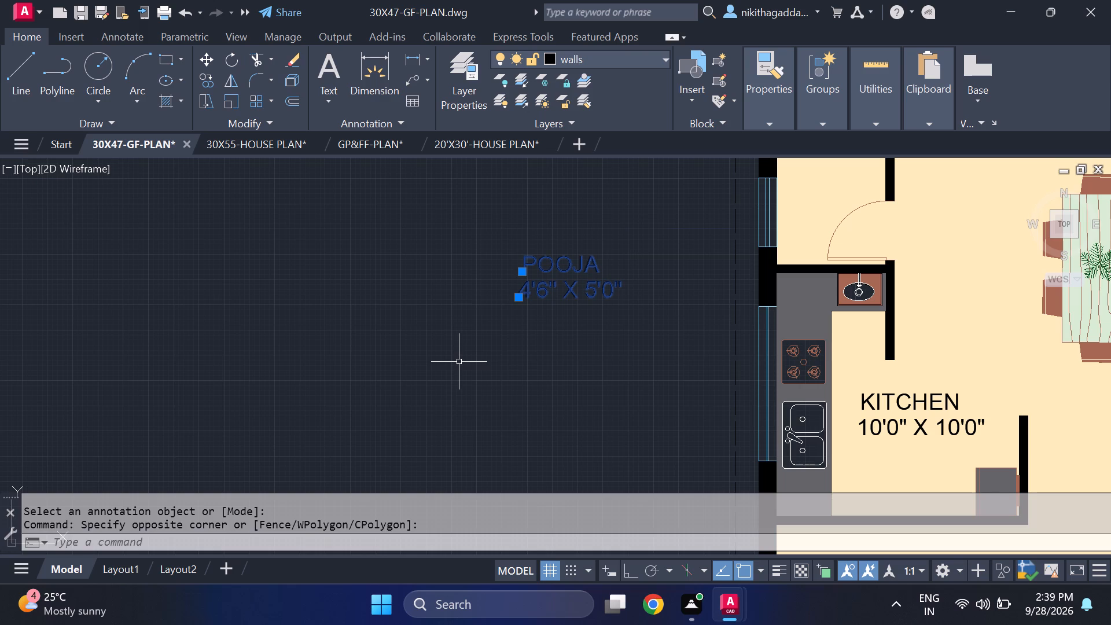
key("m")
key("Return")
left_click(521, 277)
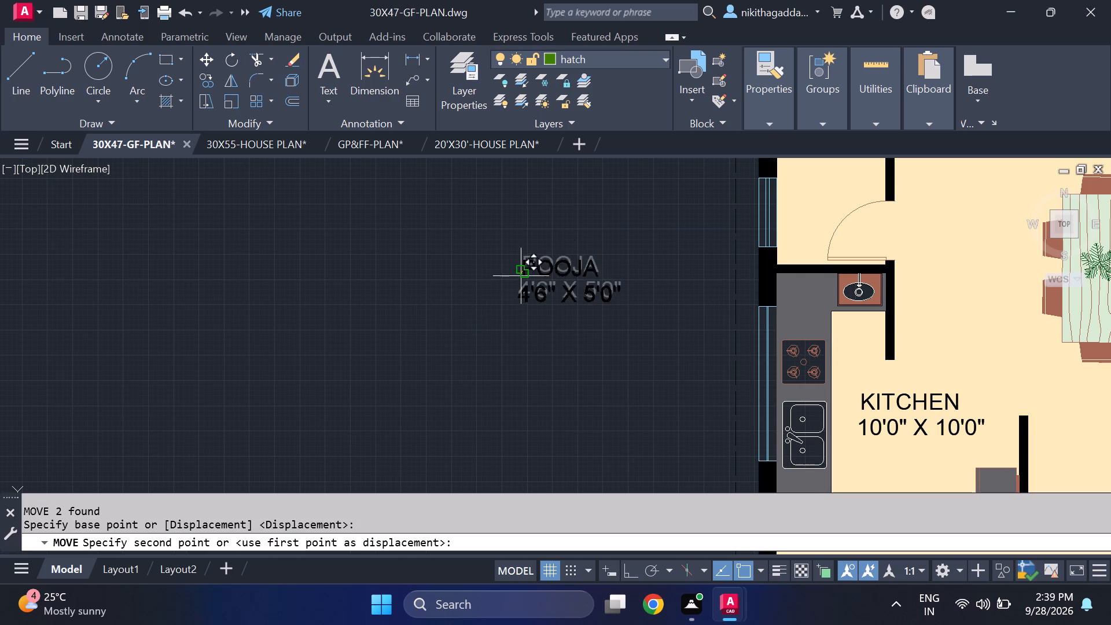
middle_click_drag(712, 260, 591, 406)
scroll(675, 333, "up", 1)
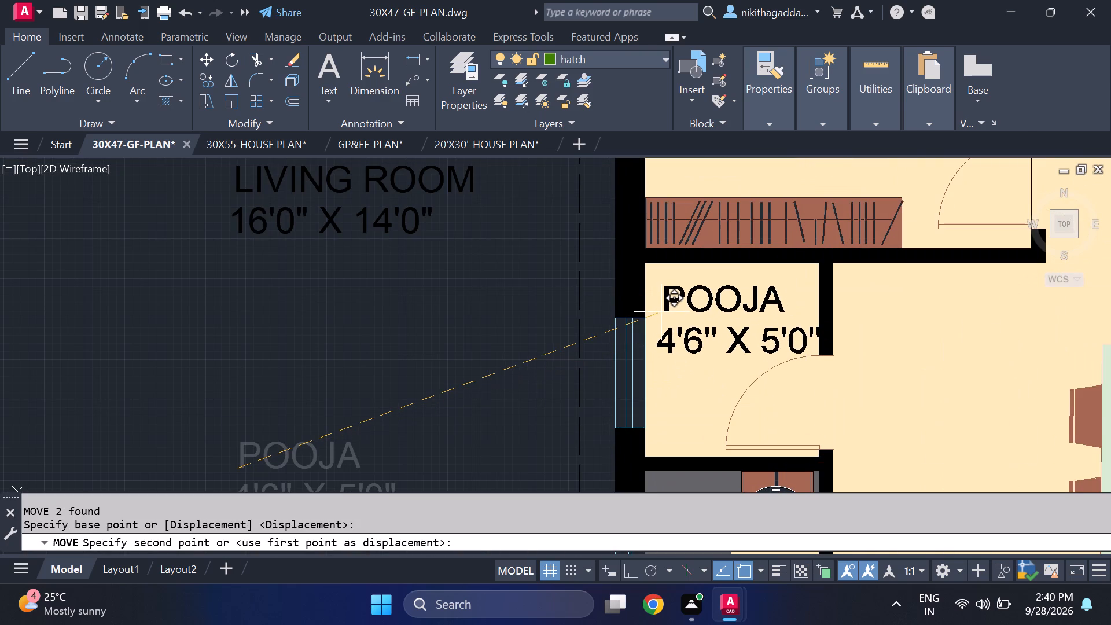
left_click(656, 311)
Change the room name of the spare LIVING ROOM label farthest from the plan to BEDROOM 2.
scroll(587, 330, "down", 2)
scroll(443, 380, "down", 2)
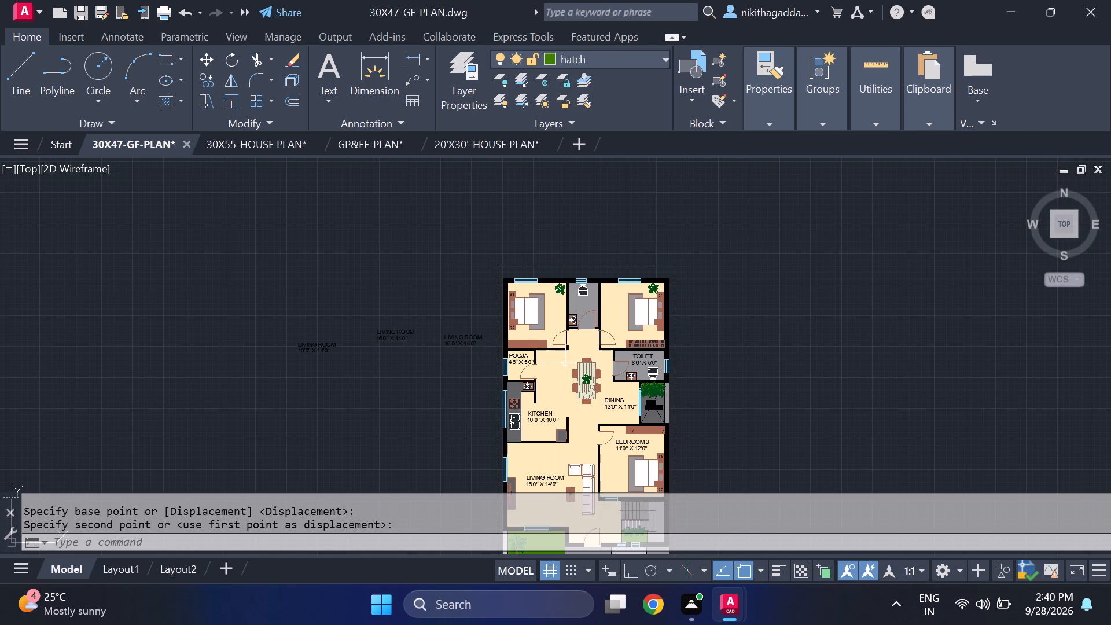
middle_click_drag(371, 399, 430, 290)
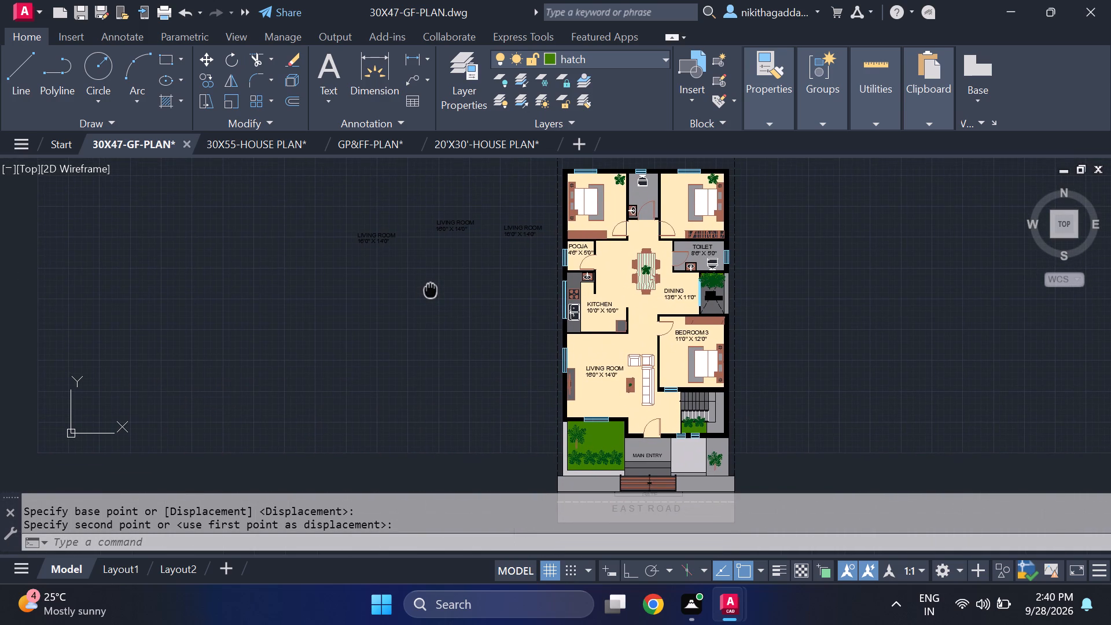
middle_click_drag(430, 290, 431, 321)
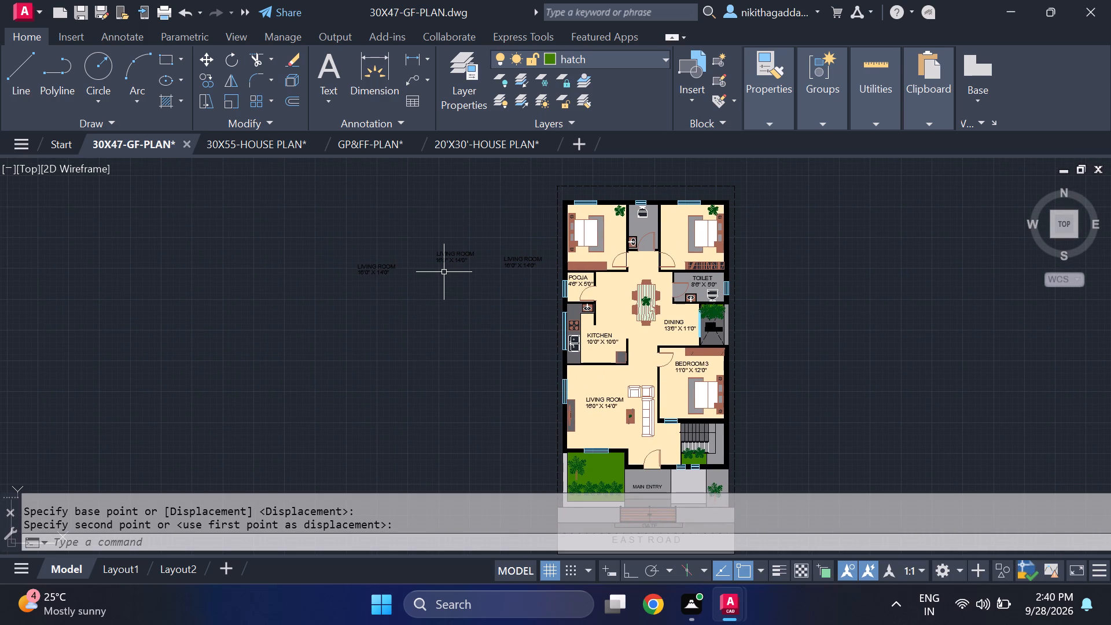
middle_click_drag(444, 273, 447, 301)
scroll(385, 302, "up", 2)
double_click(383, 284)
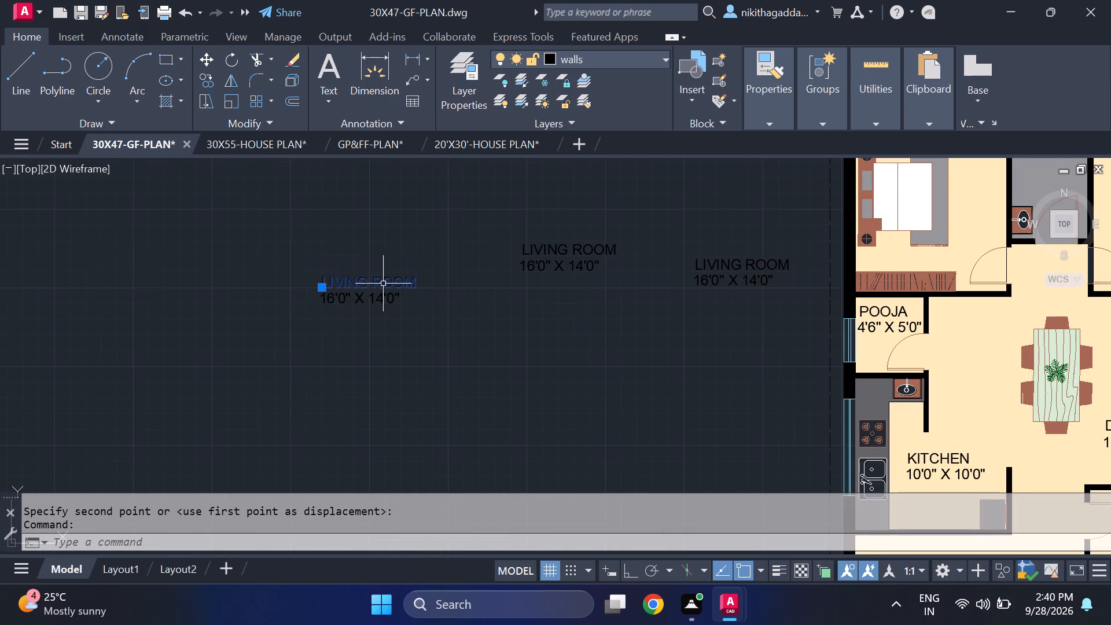
key("Delete")
type("BEDROOM 2")
key("Return")
Set the size line under the BEDROOM 2 label to 12'0" X 11'0".
key("Return")
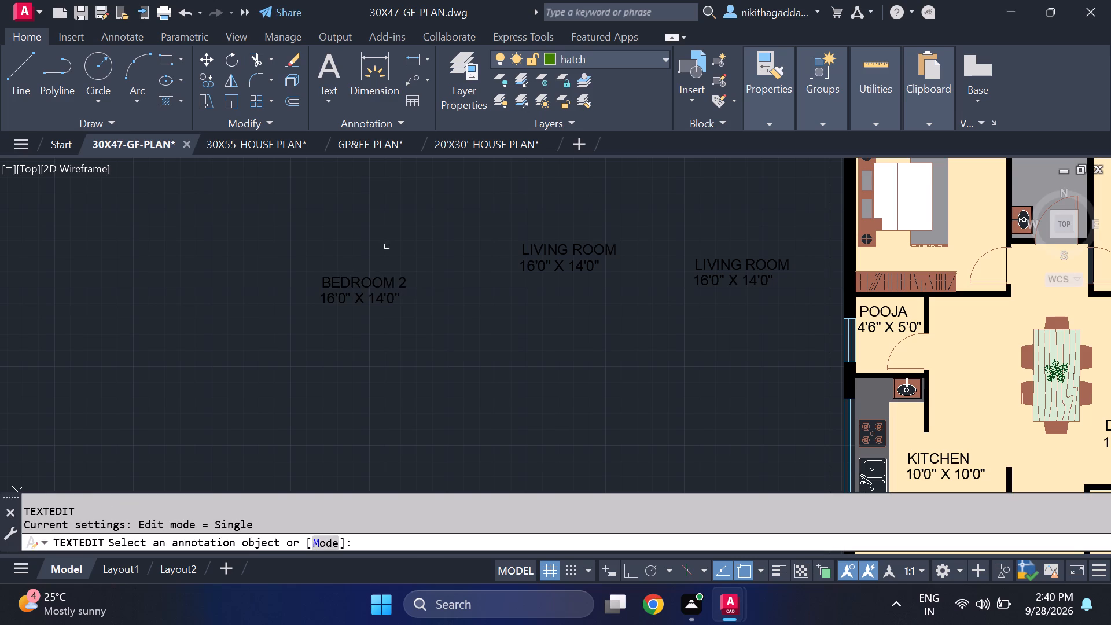
scroll(355, 267, "up", 3)
left_click(273, 391)
left_click(280, 395)
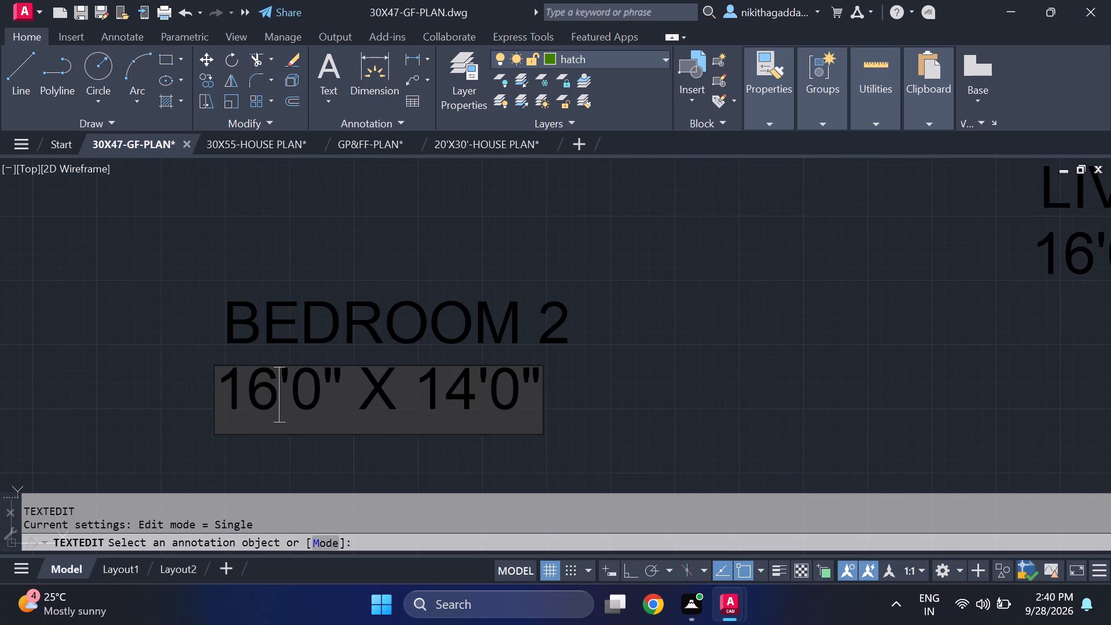
key("BackSpace")
key("2")
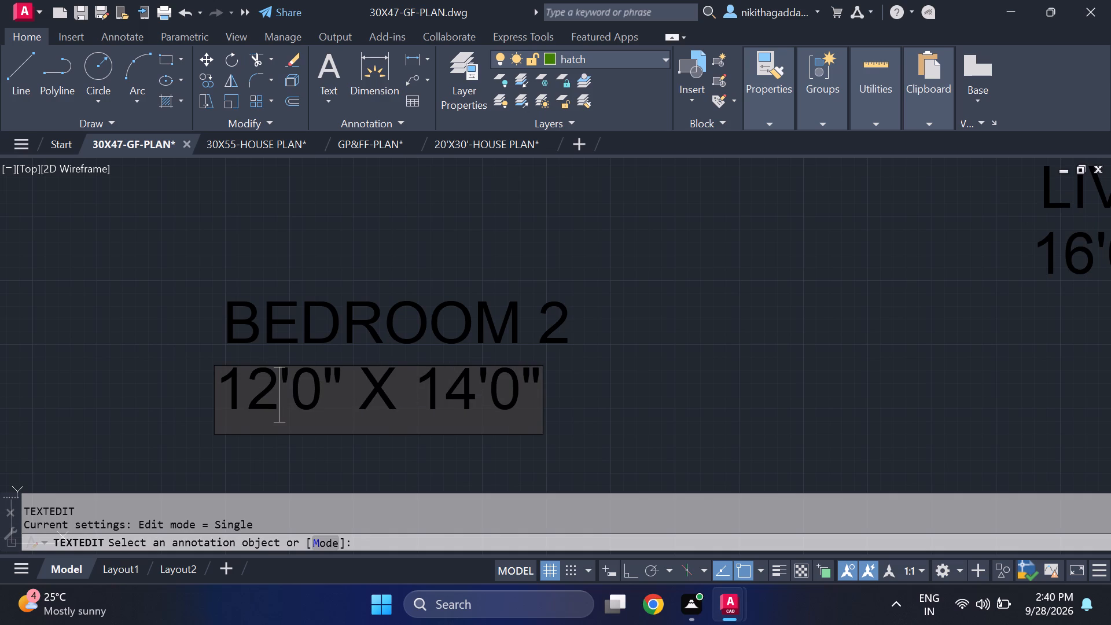
left_click(470, 397)
key("BackSpace")
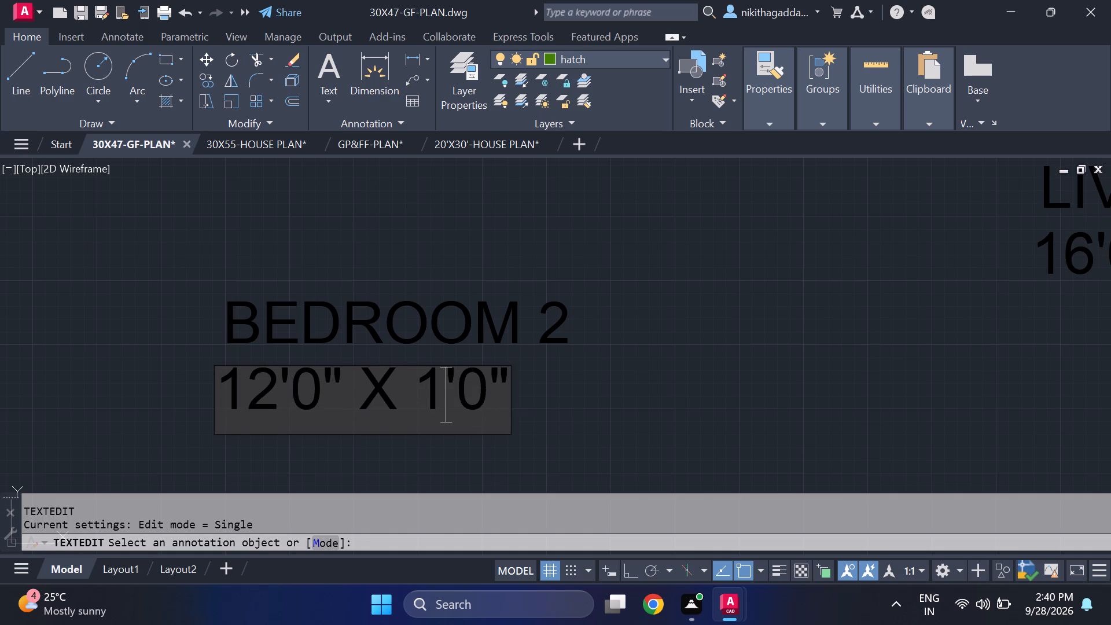
key("1")
key("Return")
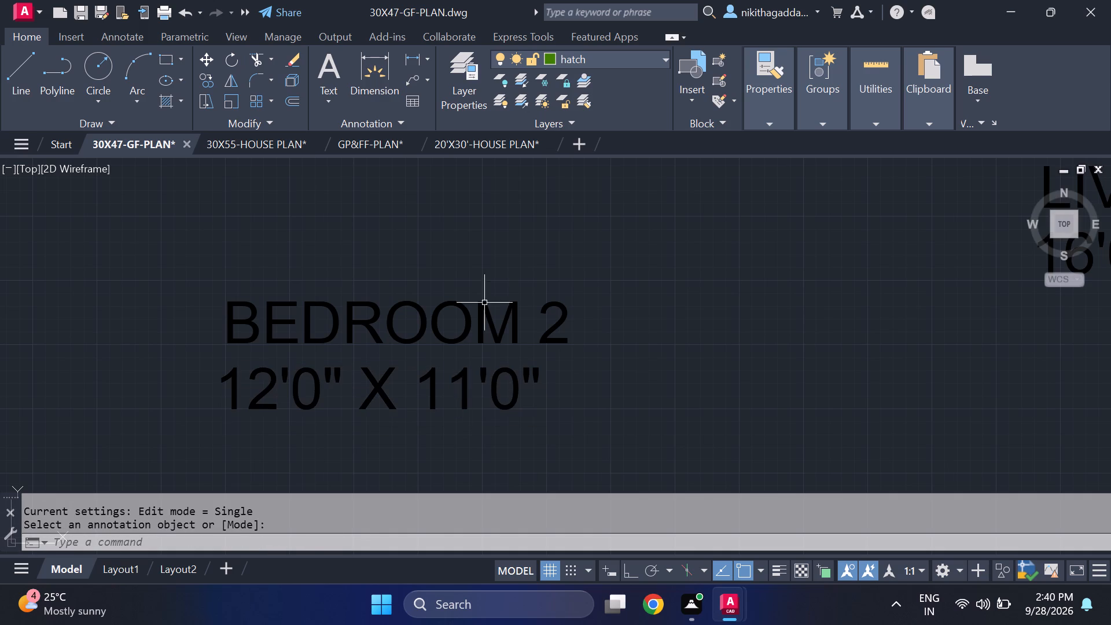
Move the two-line BEDROOM 2 label into the bedroom above POOJA, between the bed and the wardrobe.
left_click_drag(501, 283, 495, 293)
left_click(311, 420)
key("m")
key("Return")
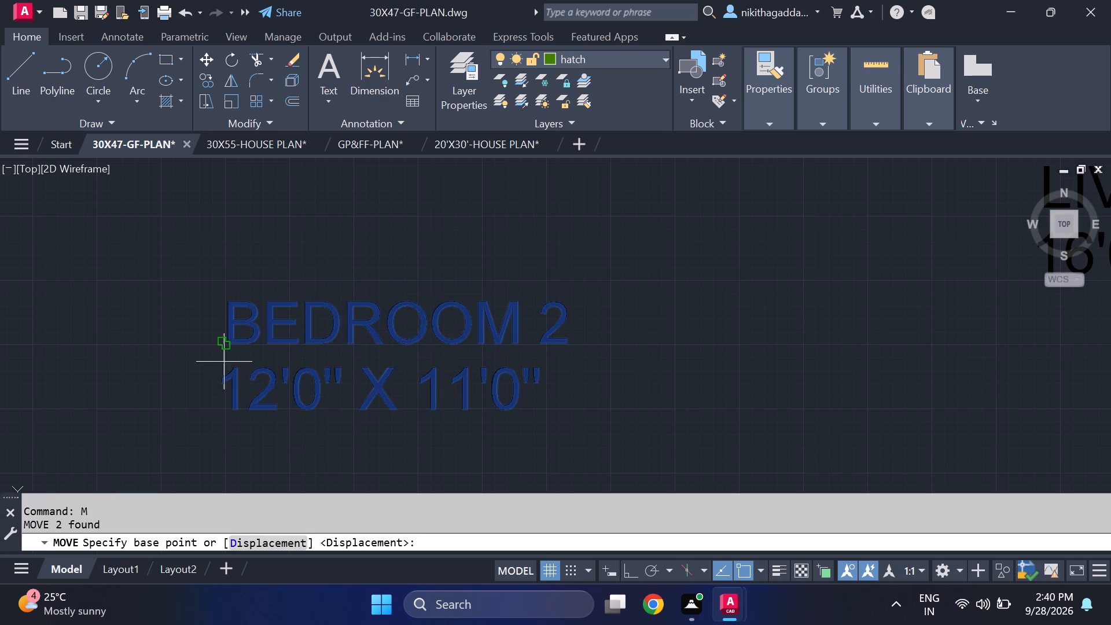
left_click(214, 416)
scroll(449, 303, "down", 4)
middle_click_drag(466, 330, 191, 399)
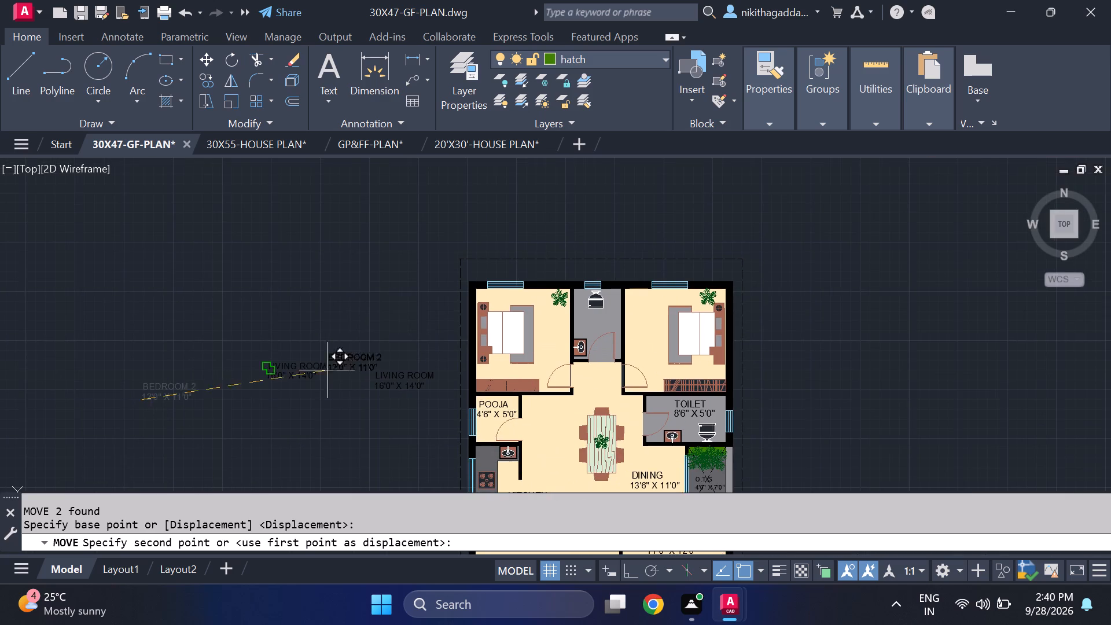
scroll(520, 316, "up", 2)
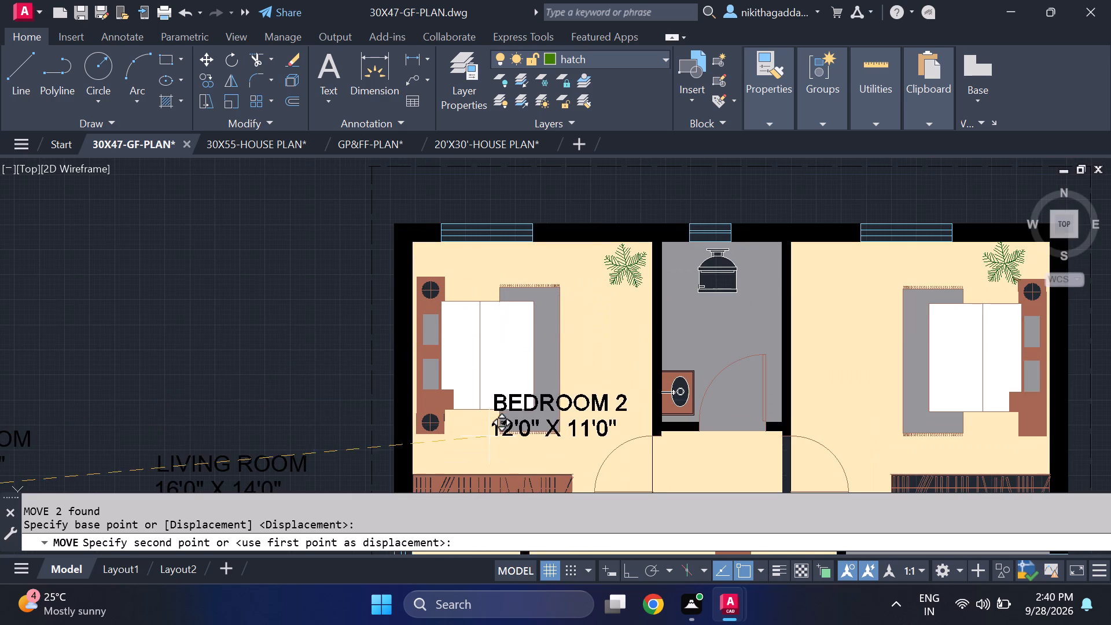
middle_click_drag(484, 433, 463, 356)
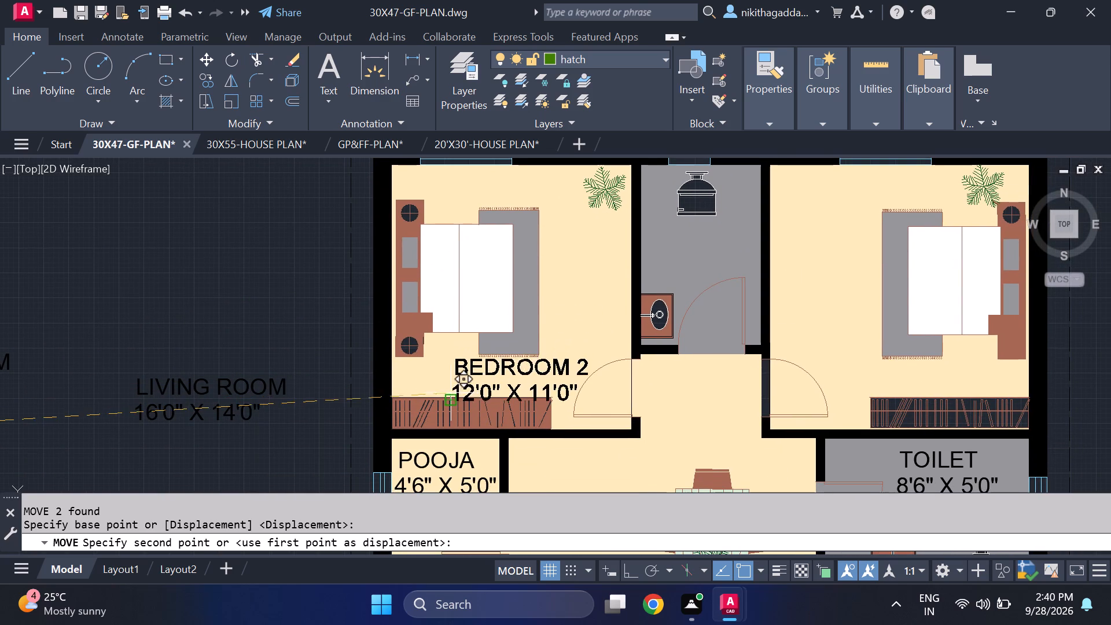
left_click(458, 383)
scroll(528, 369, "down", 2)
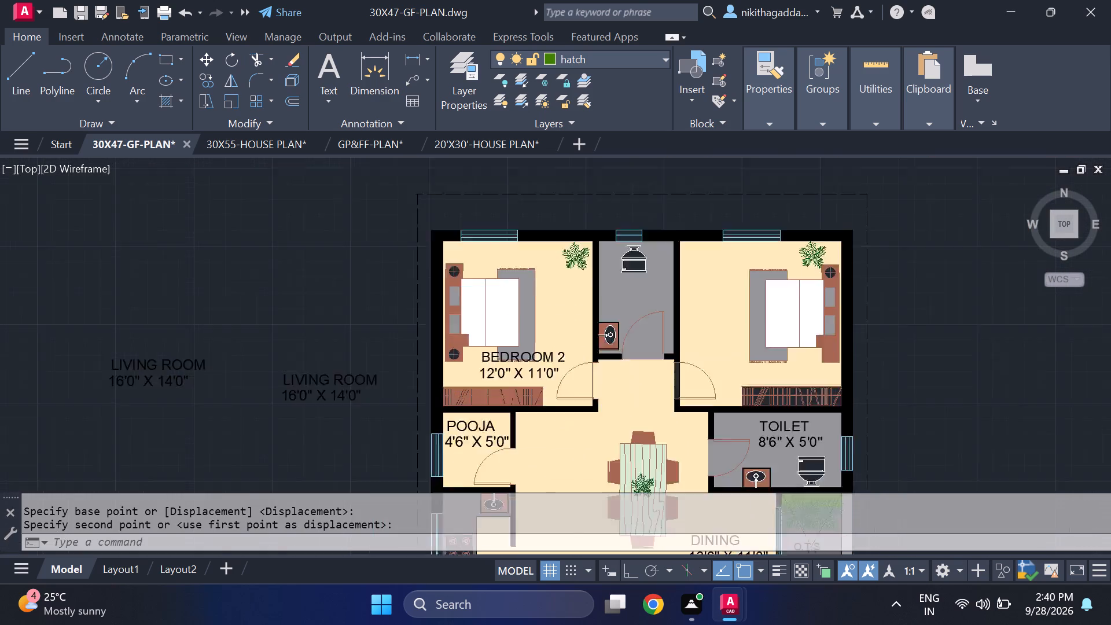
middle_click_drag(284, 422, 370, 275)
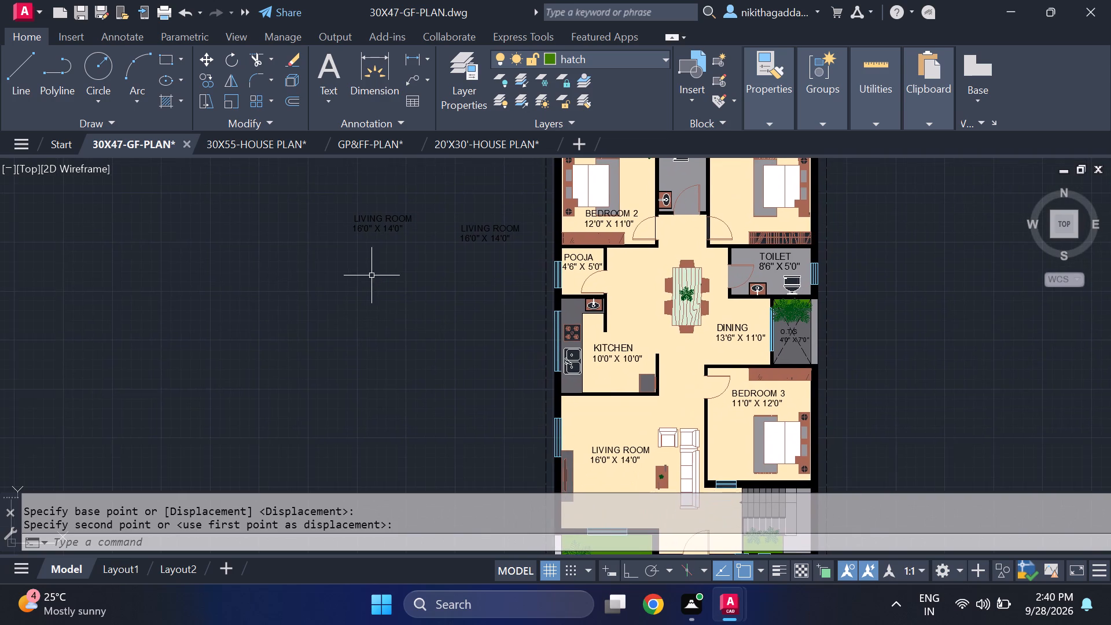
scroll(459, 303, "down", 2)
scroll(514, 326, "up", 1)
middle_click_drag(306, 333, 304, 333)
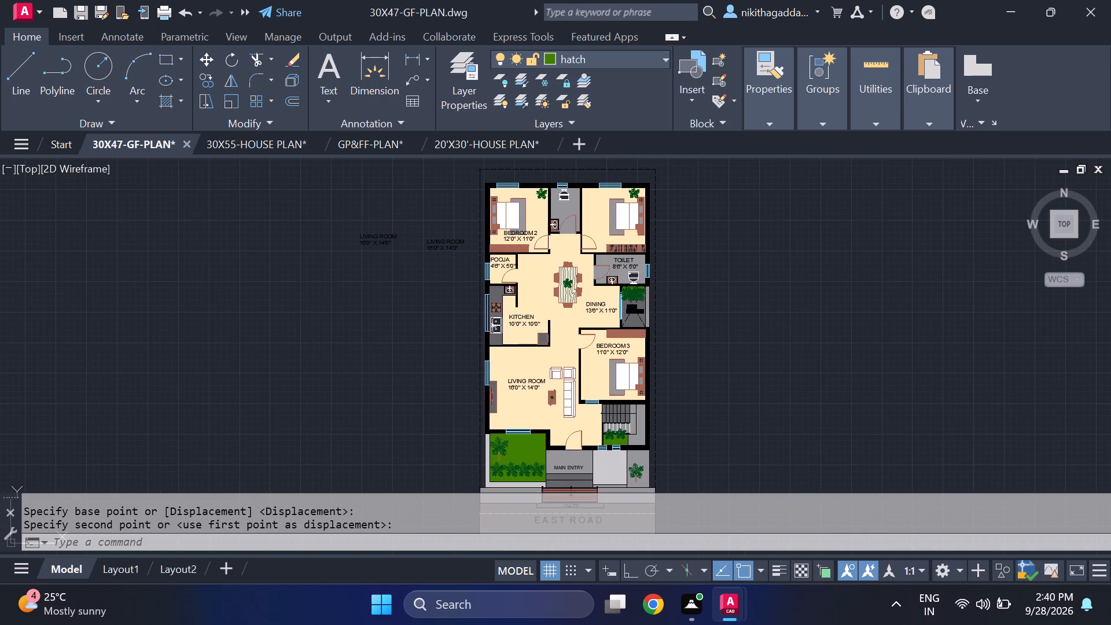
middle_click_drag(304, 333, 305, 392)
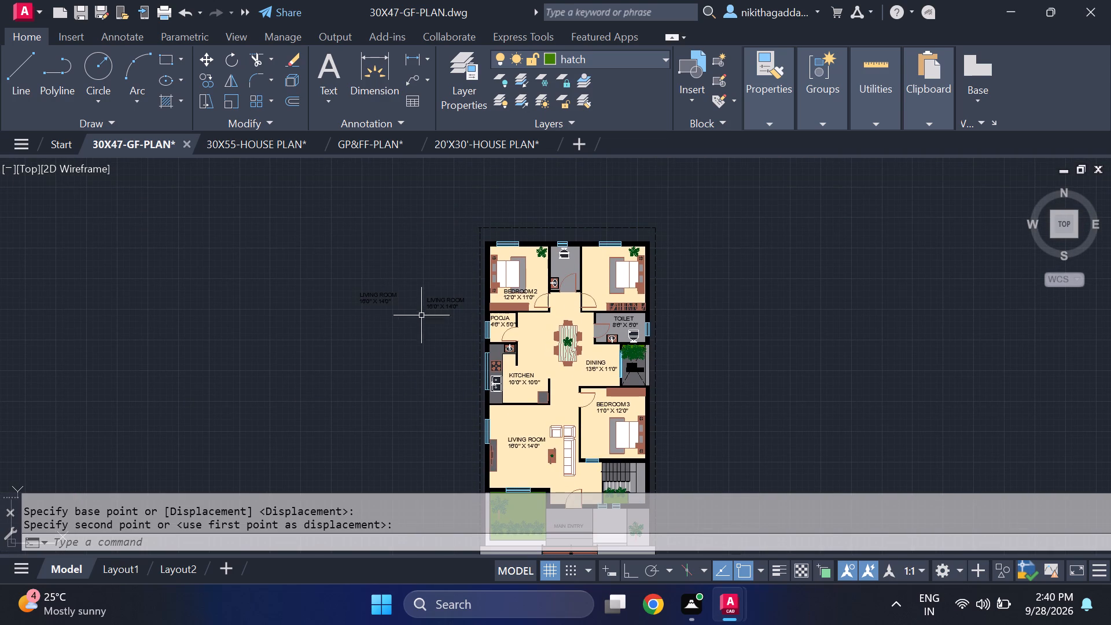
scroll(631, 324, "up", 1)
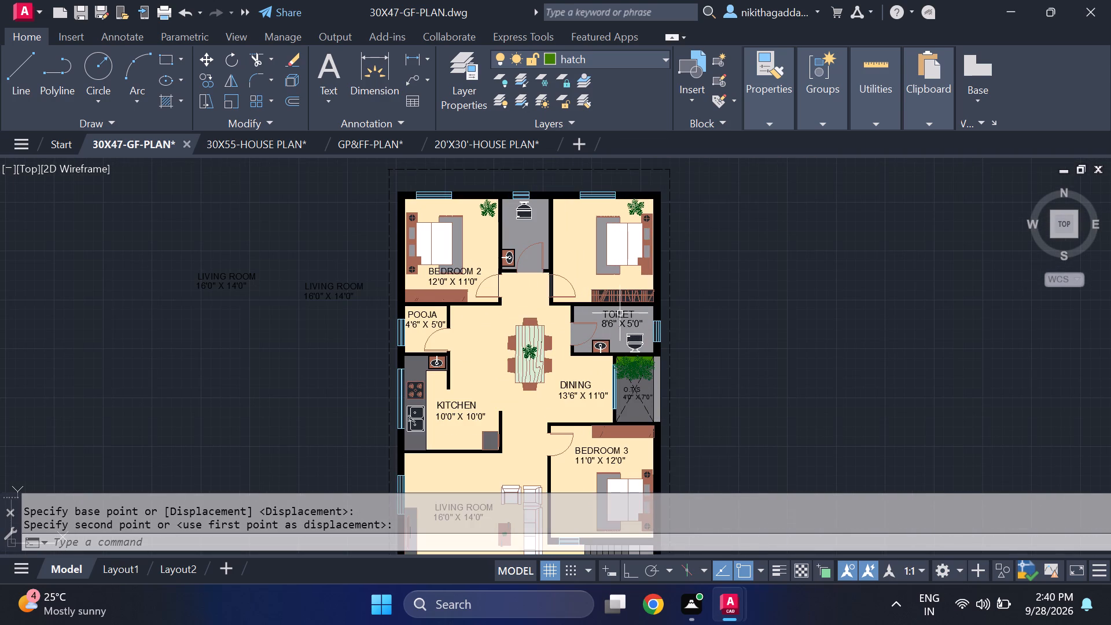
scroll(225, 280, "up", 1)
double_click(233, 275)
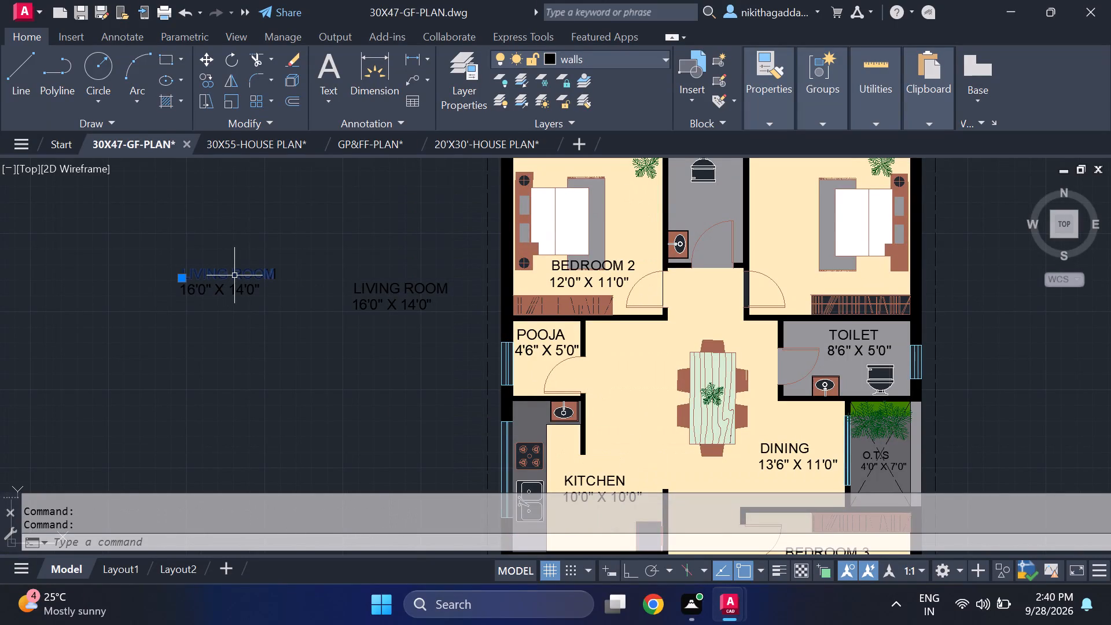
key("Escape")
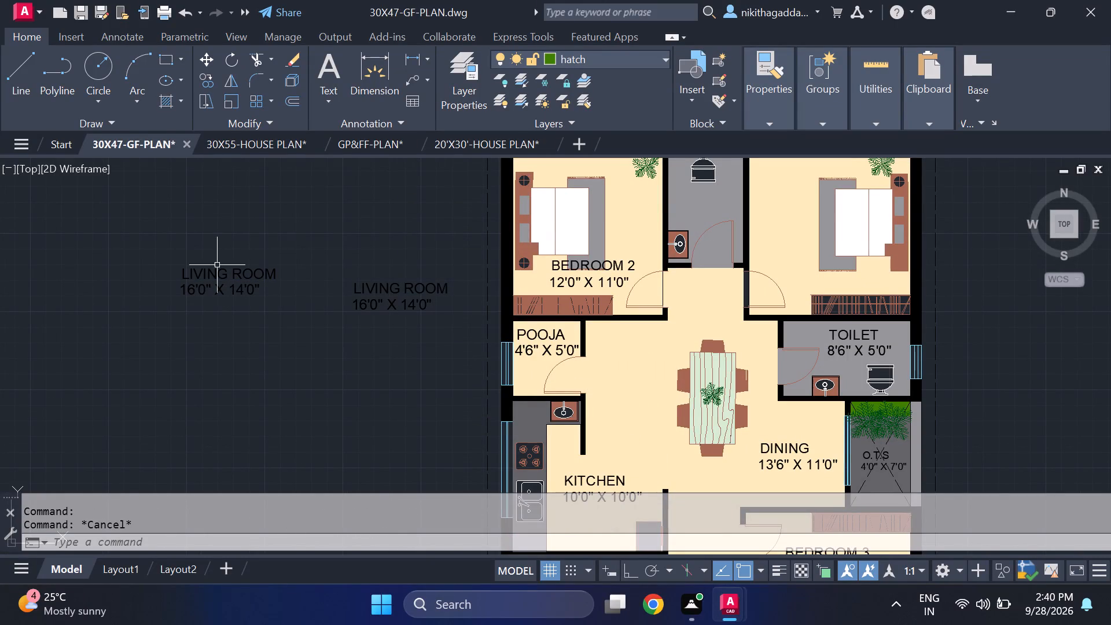
Scale down both lines of the BEDROOM 2 label from a base point at their left end, between the lines.
left_click(581, 263)
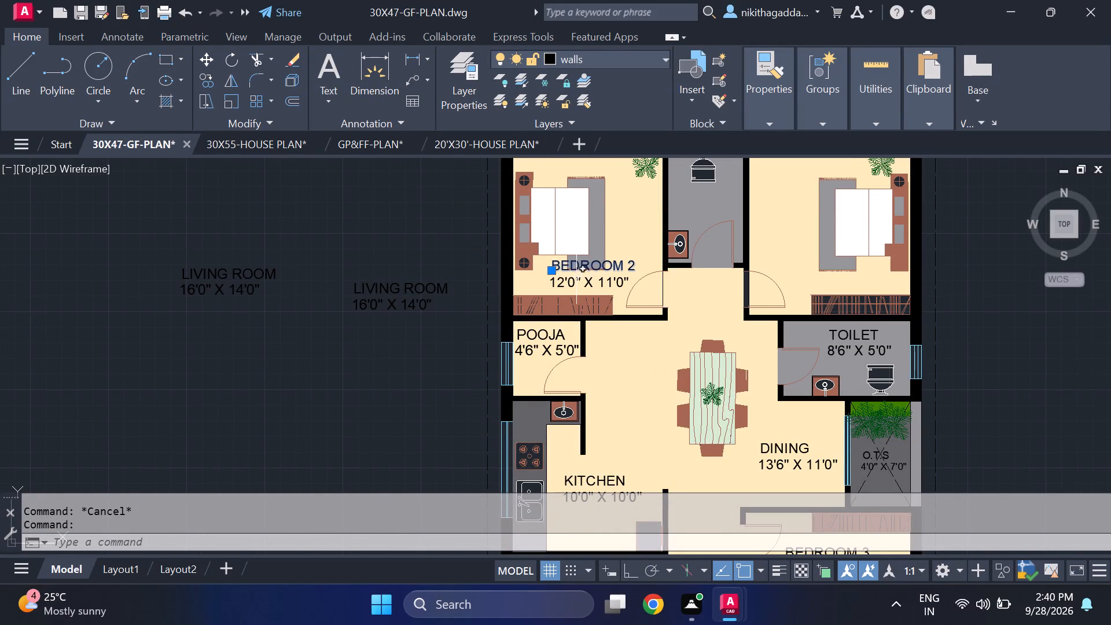
left_click(574, 280)
type("SCALE")
key("Return")
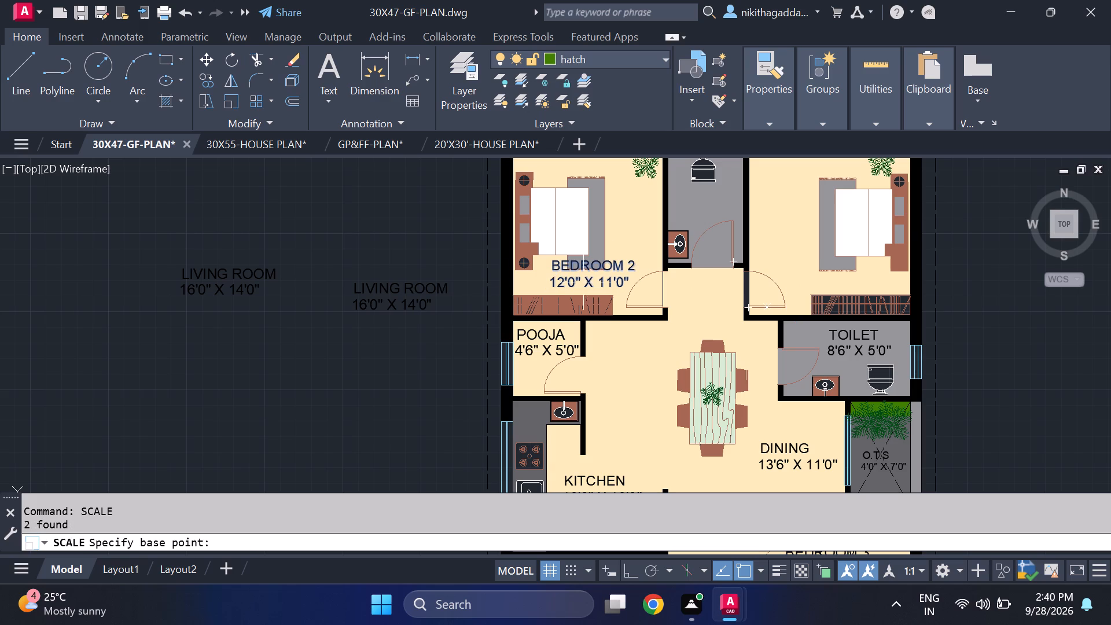
left_click(553, 279)
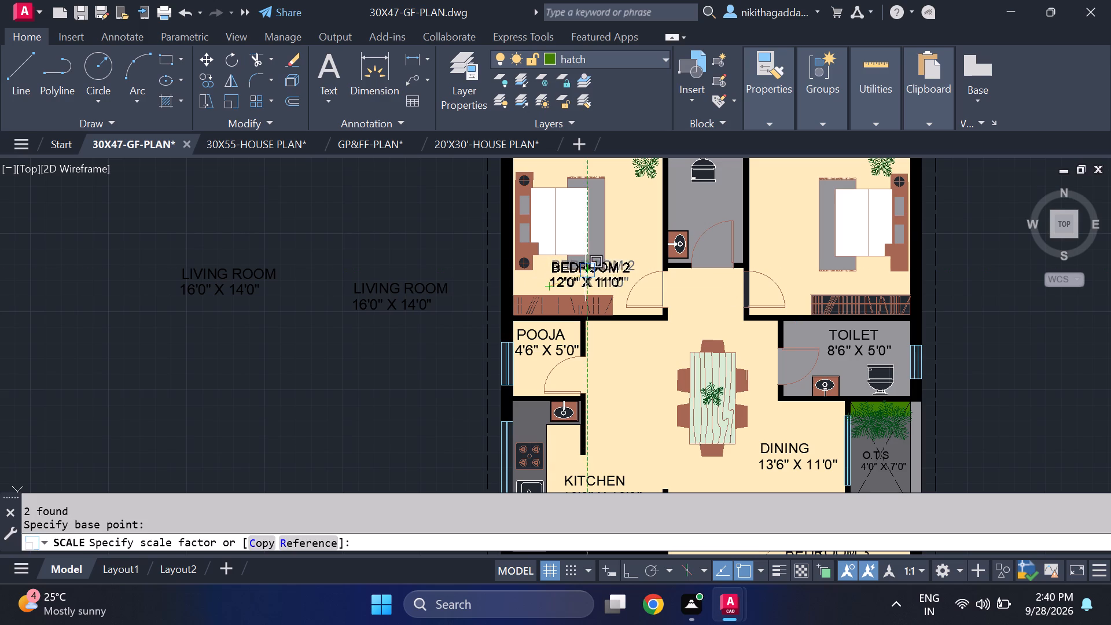
scroll(580, 276, "up", 2)
left_click(591, 271)
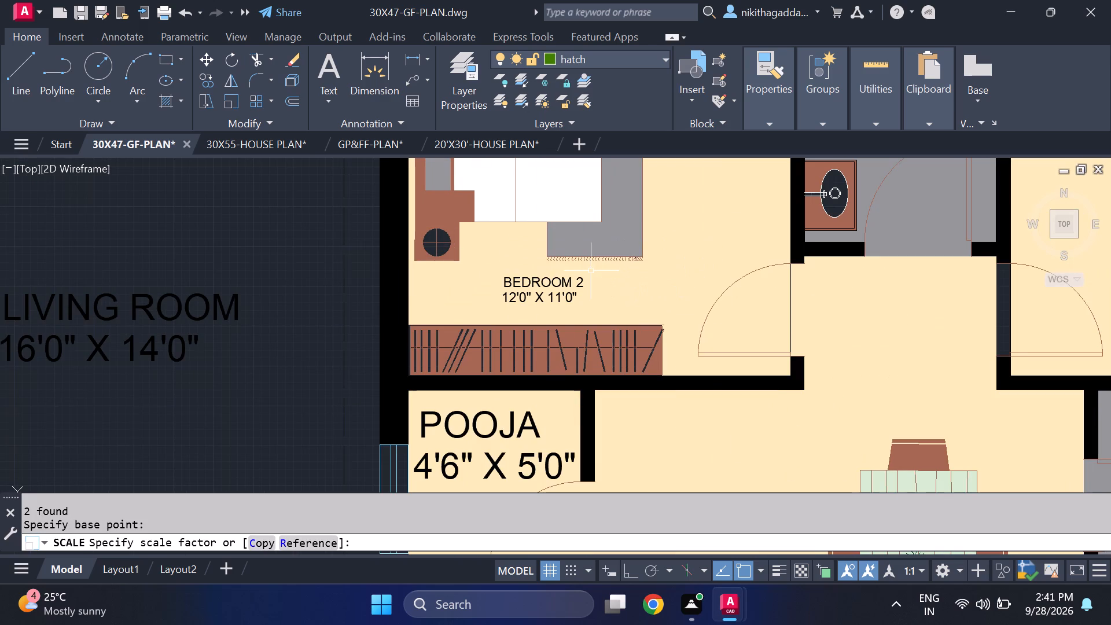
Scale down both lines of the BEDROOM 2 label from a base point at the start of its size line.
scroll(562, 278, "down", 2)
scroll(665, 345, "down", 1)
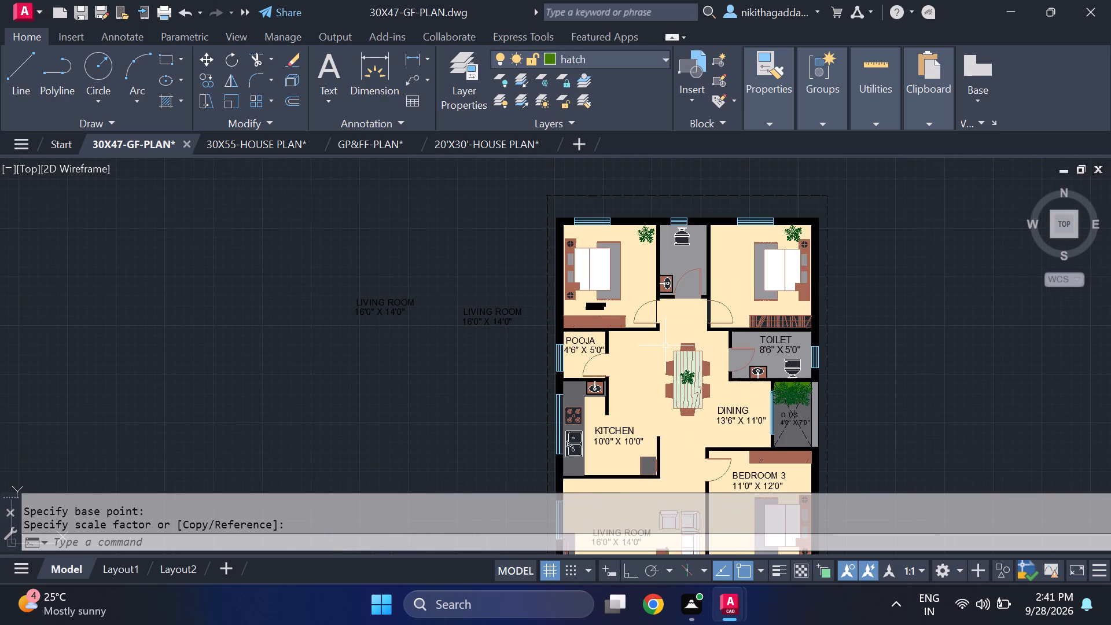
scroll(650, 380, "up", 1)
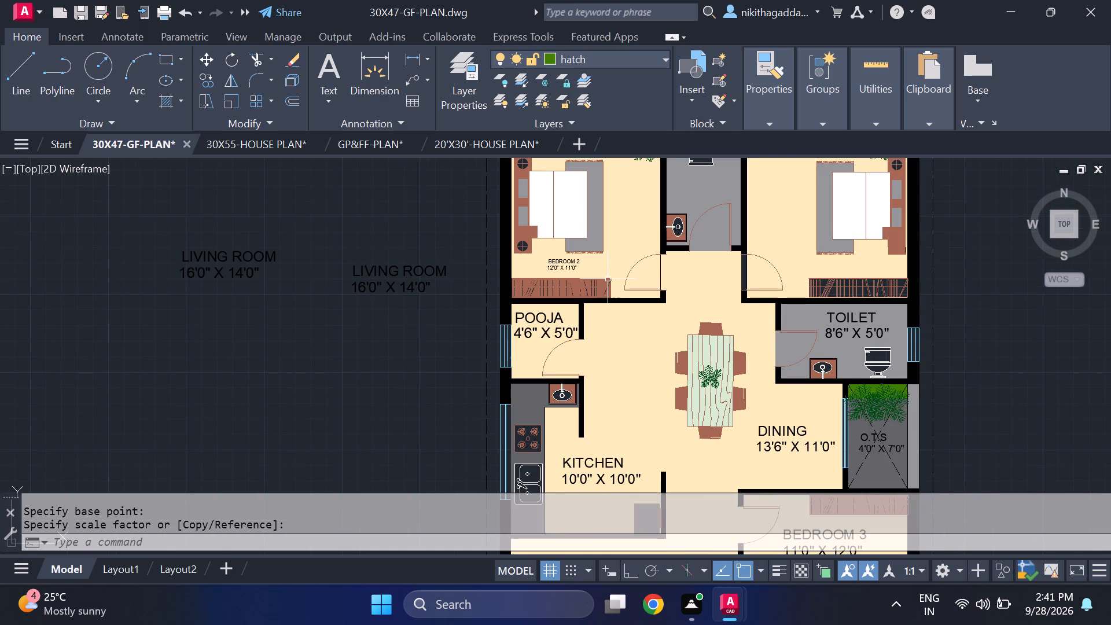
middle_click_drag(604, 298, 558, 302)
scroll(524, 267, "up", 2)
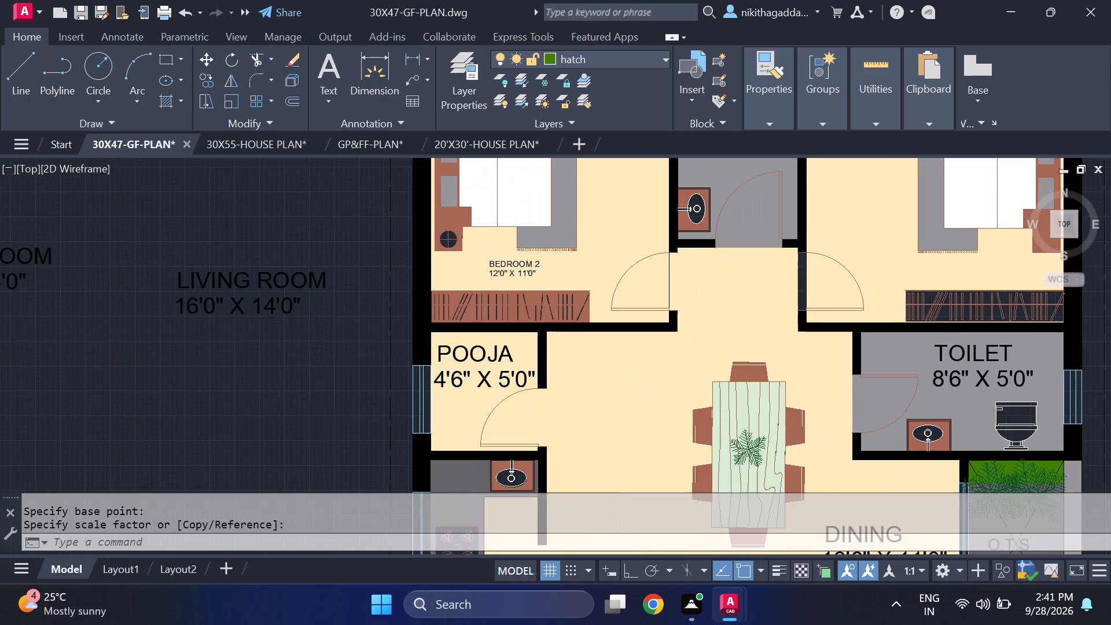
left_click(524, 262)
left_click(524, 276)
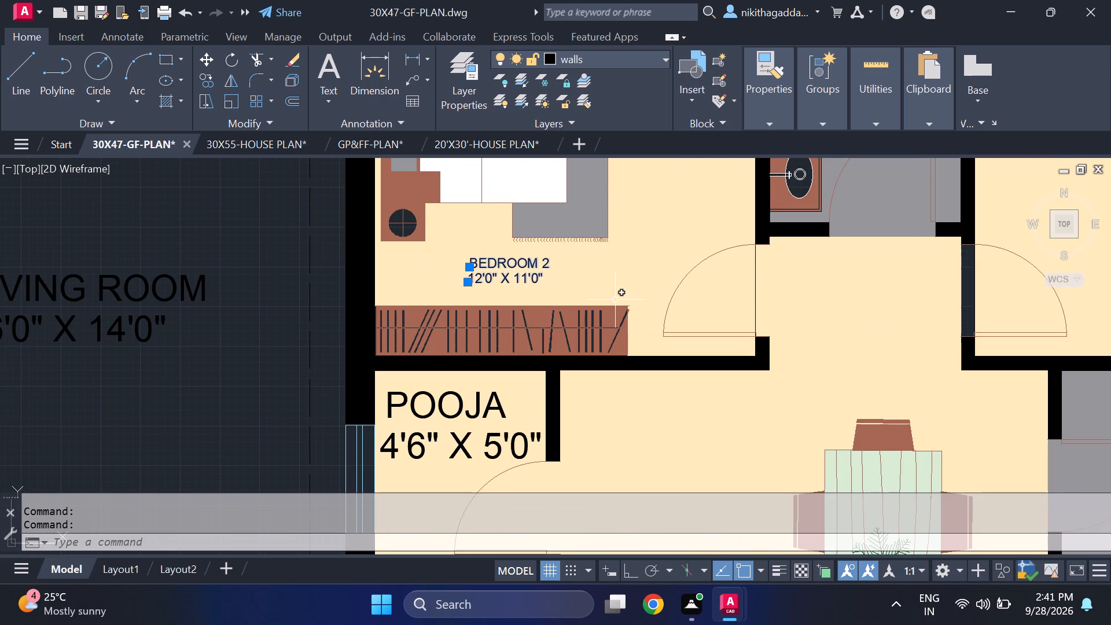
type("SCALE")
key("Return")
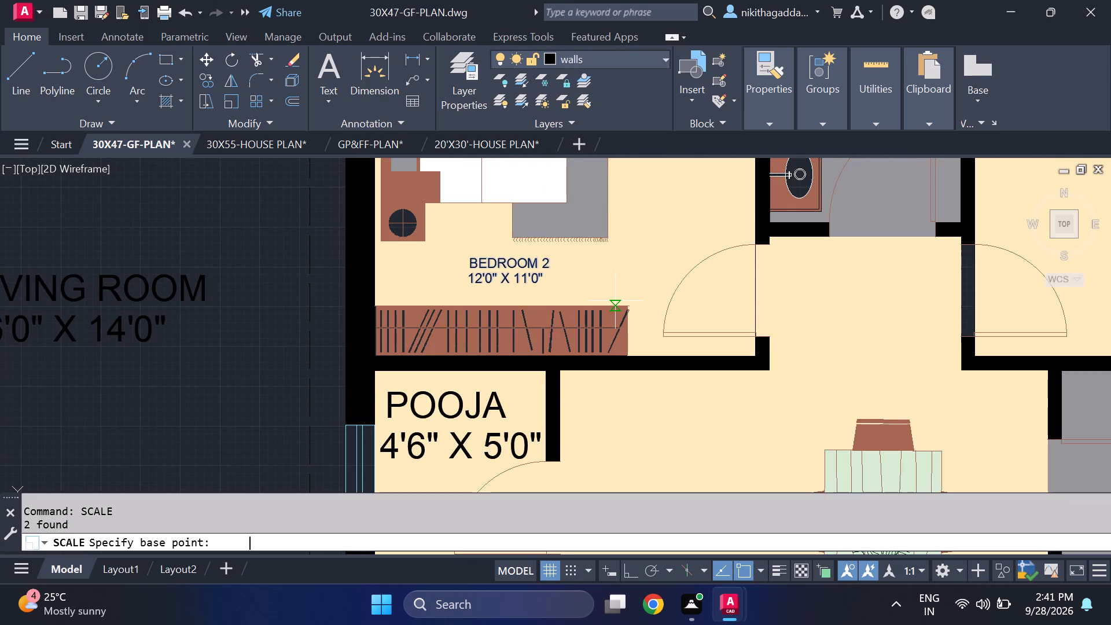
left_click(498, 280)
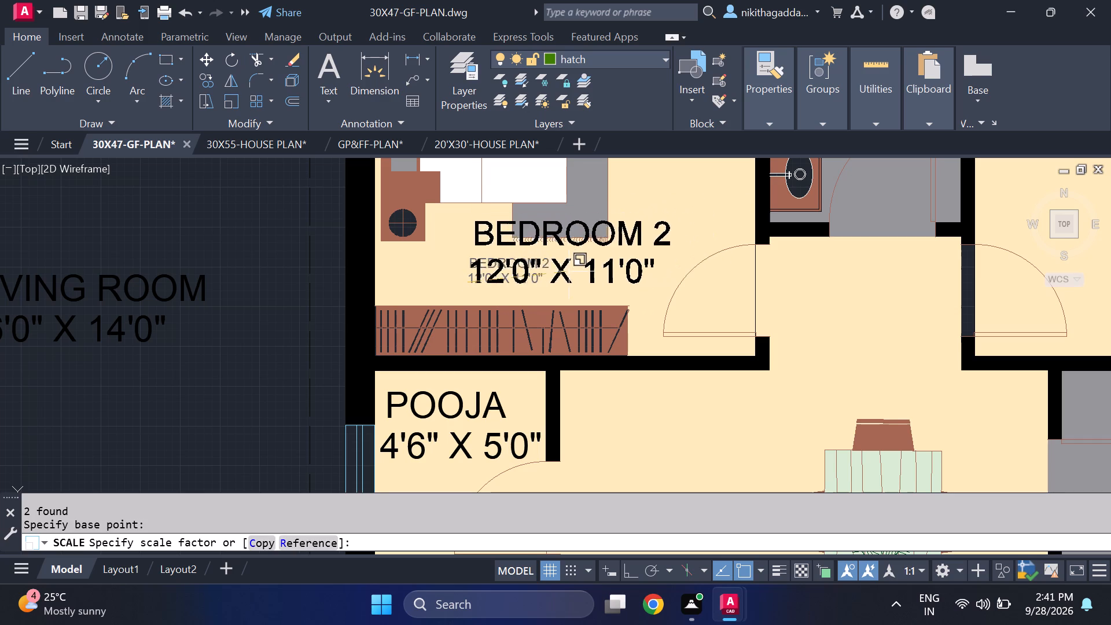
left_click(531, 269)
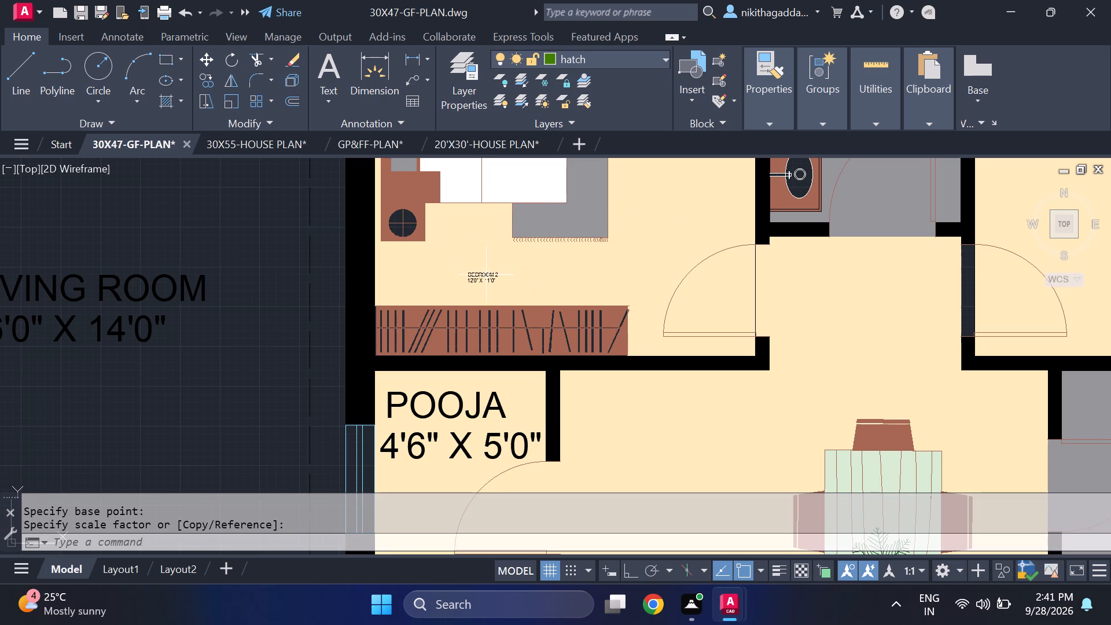
Scale up both lines of the tiny BEDROOM 2 label from its lower-left corner until it reads clearly between bed and wardrobe.
left_click(486, 275)
left_click(481, 282)
type("SCALE")
key("Return")
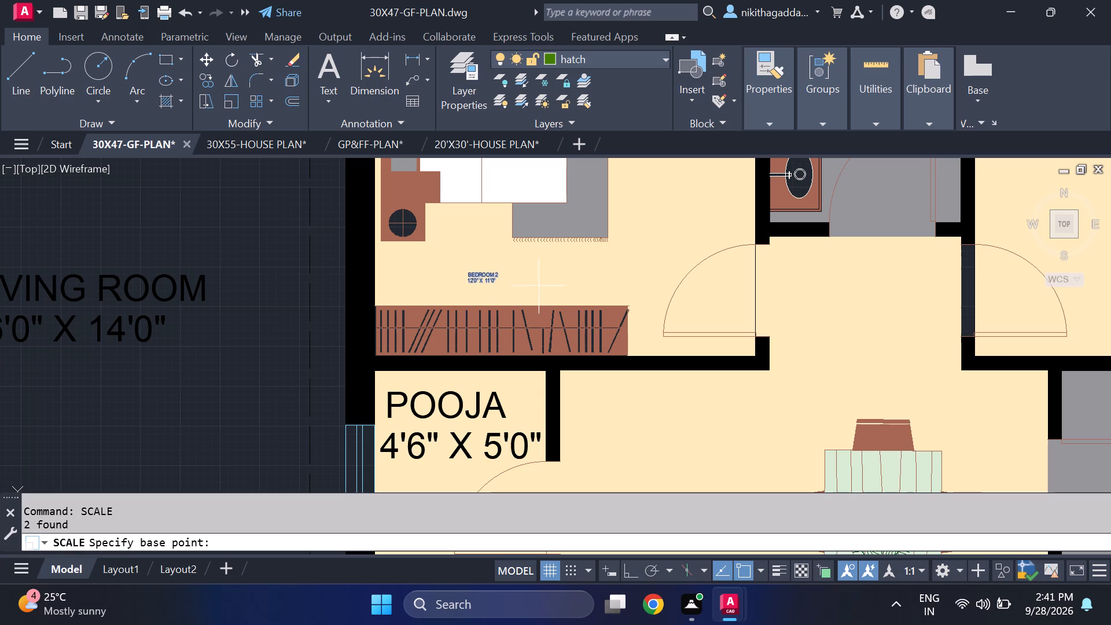
left_click(465, 284)
scroll(521, 248, "up", 1)
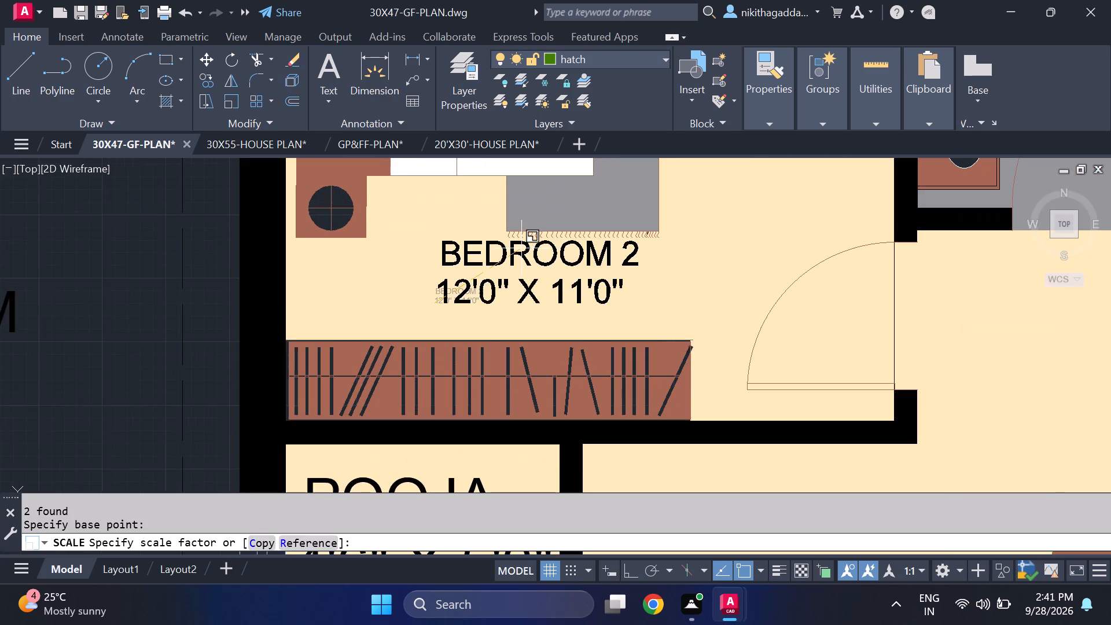
scroll(523, 248, "up", 3)
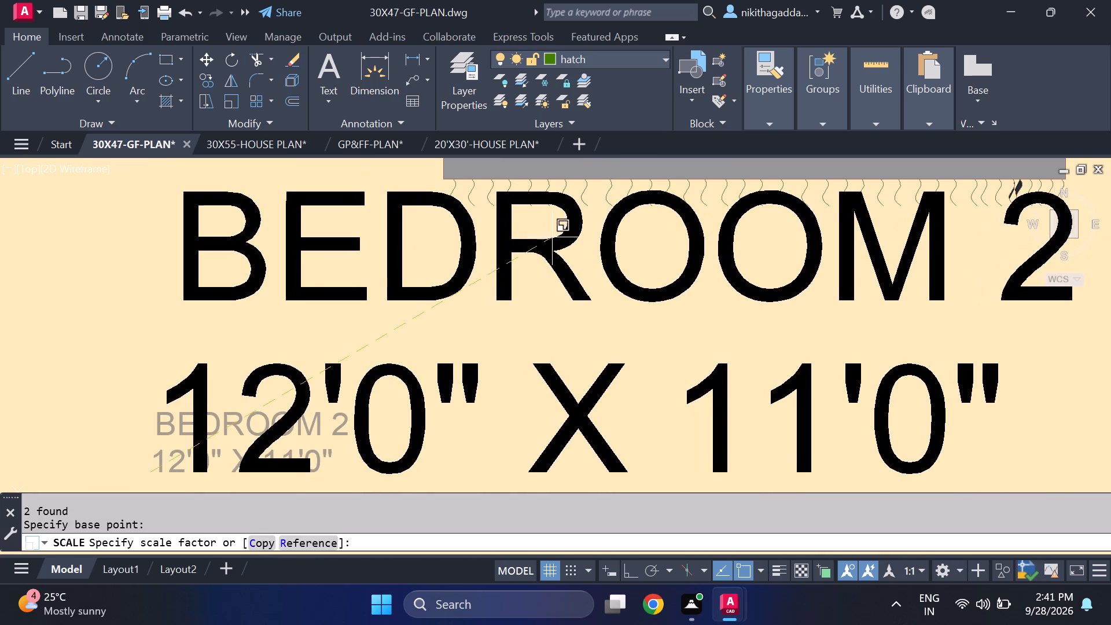
left_click(552, 237)
scroll(552, 236, "down", 6)
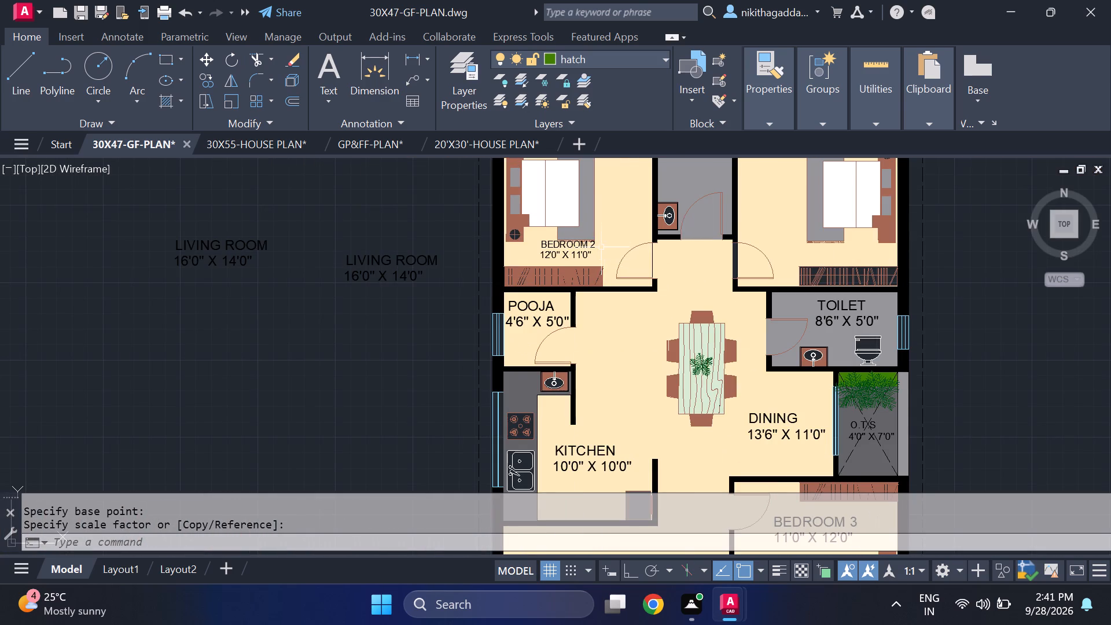
scroll(628, 298, "down", 1)
scroll(617, 263, "up", 2)
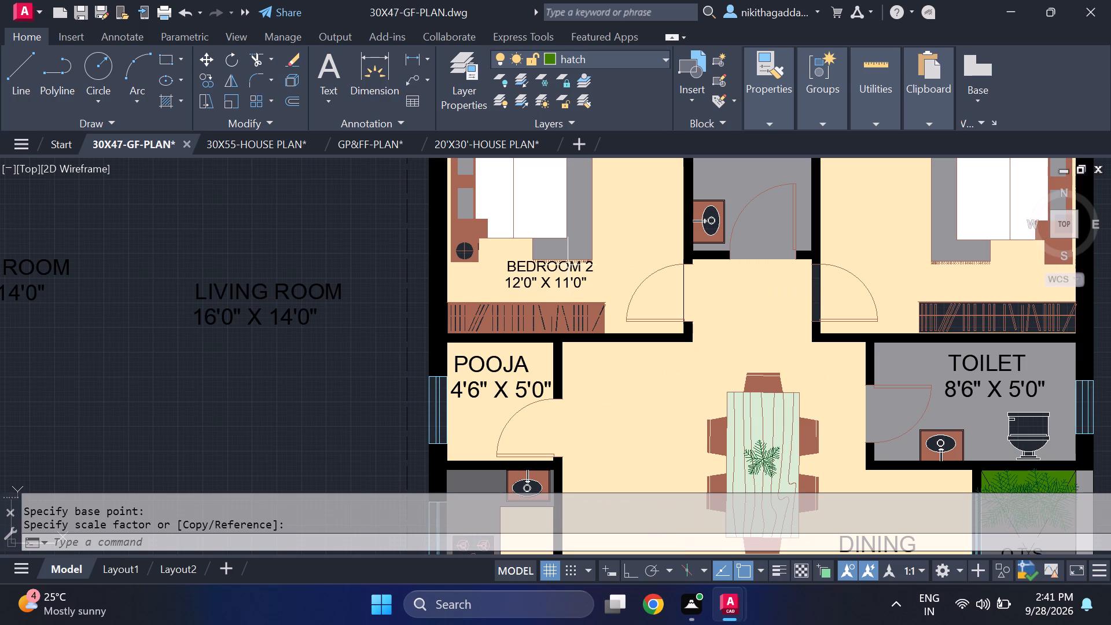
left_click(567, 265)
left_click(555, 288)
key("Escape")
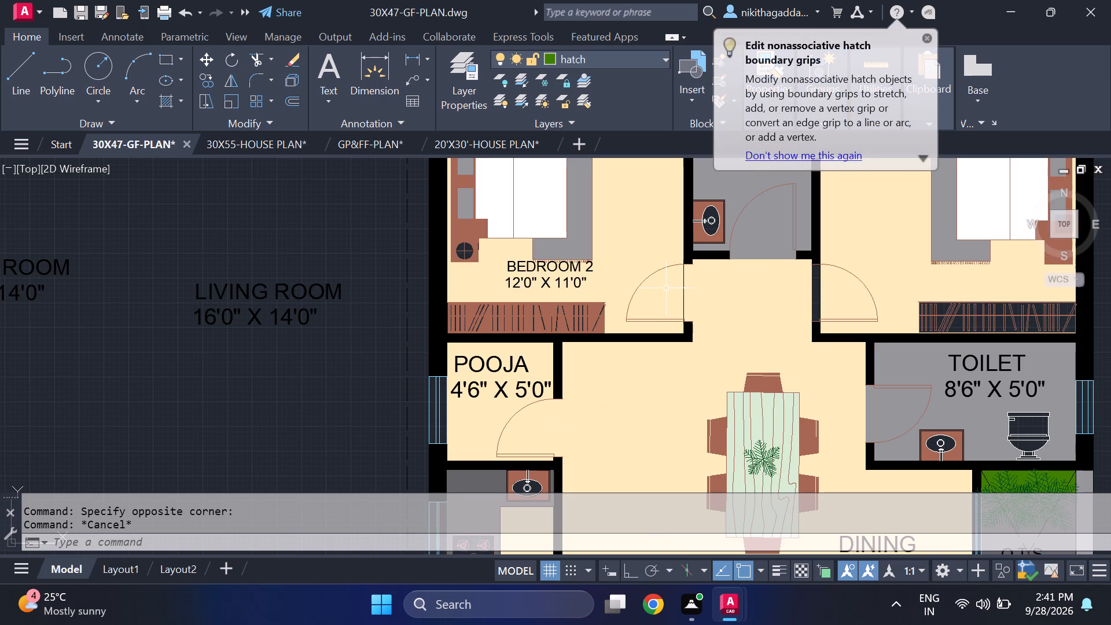
Move both lines of the BEDROOM 2 label slightly up, away from the wardrobe and towards the bed.
scroll(544, 265, "up", 1)
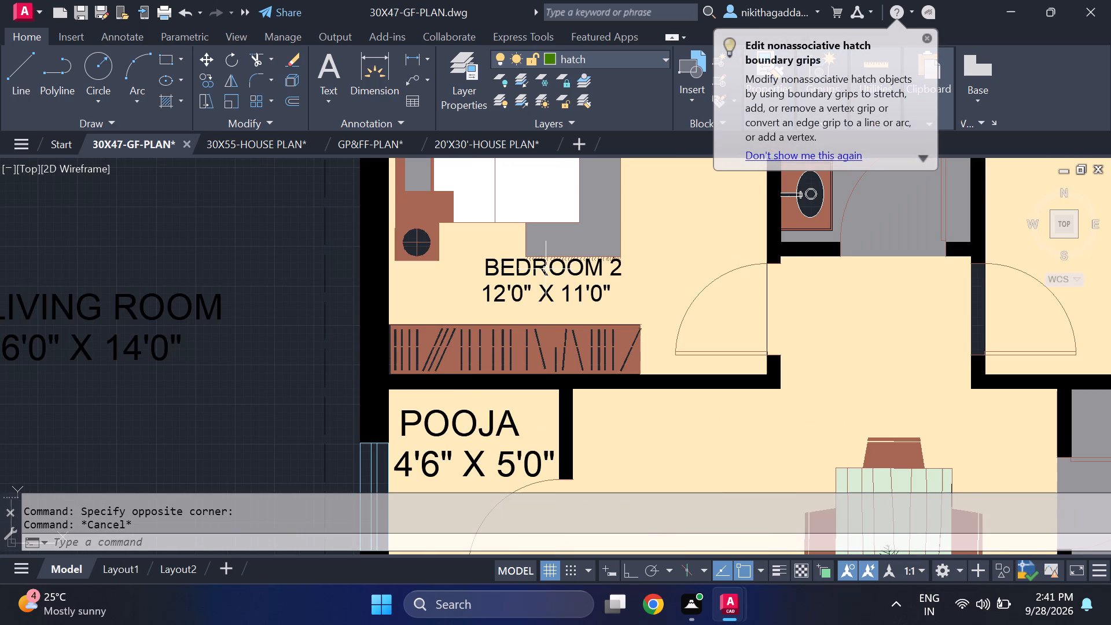
left_click(546, 269)
left_click(542, 295)
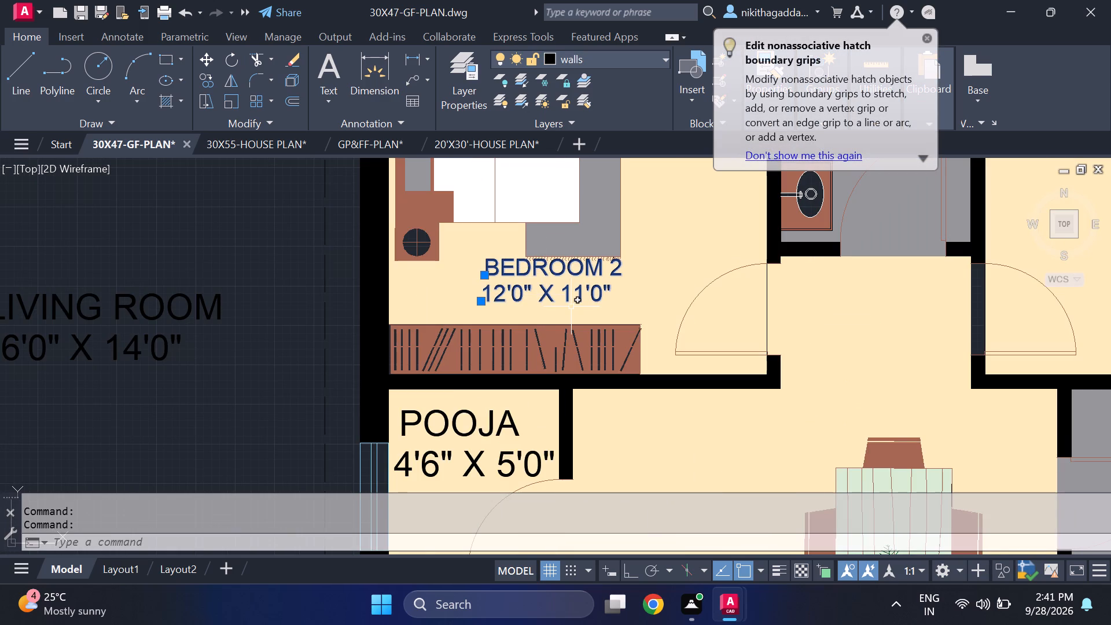
key("m")
key("Return")
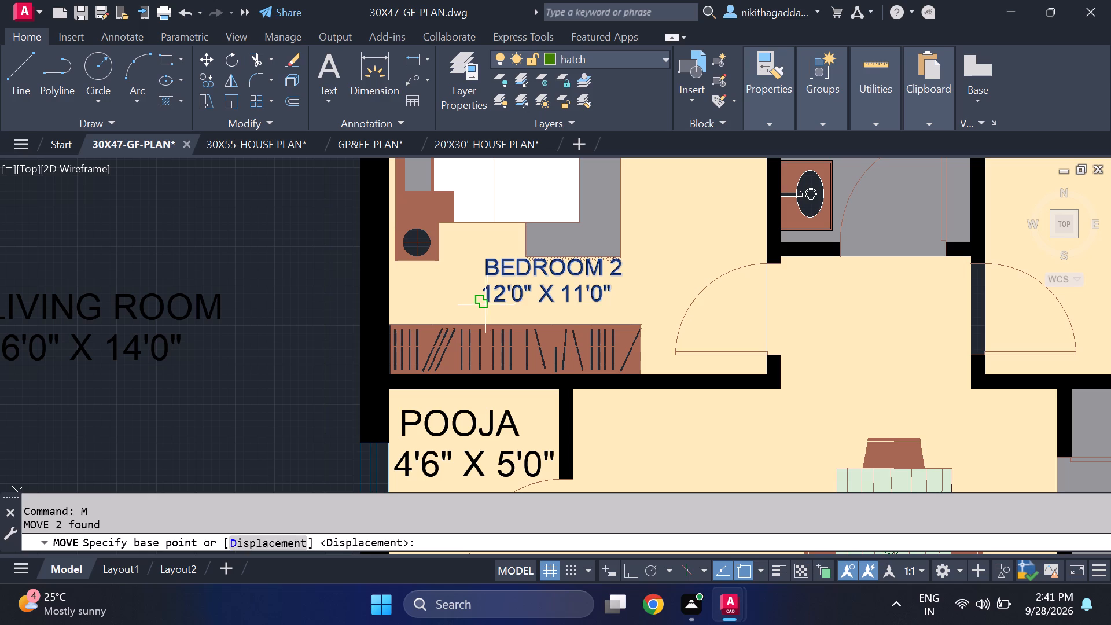
left_click(485, 305)
scroll(515, 251, "up", 2)
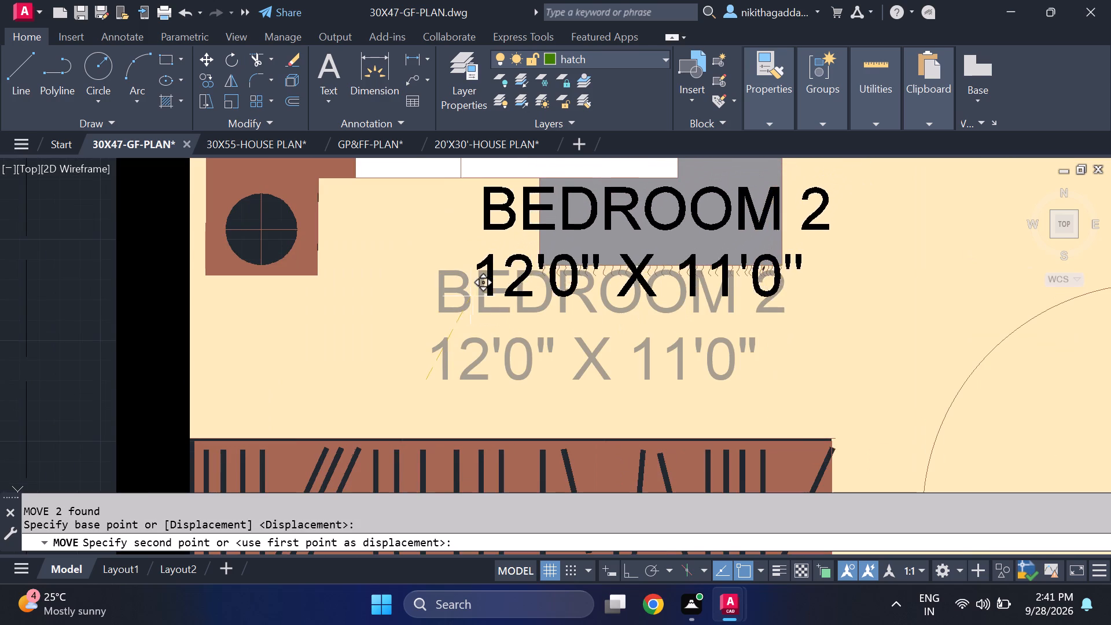
scroll(562, 323, "up", 1)
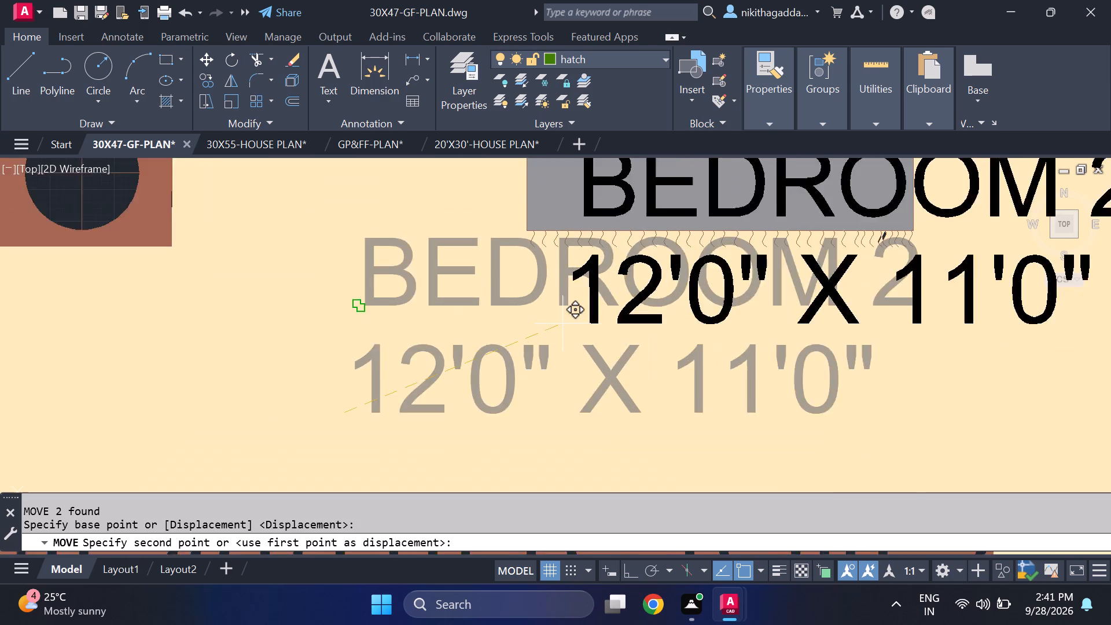
scroll(562, 323, "up", 2)
left_click(562, 323)
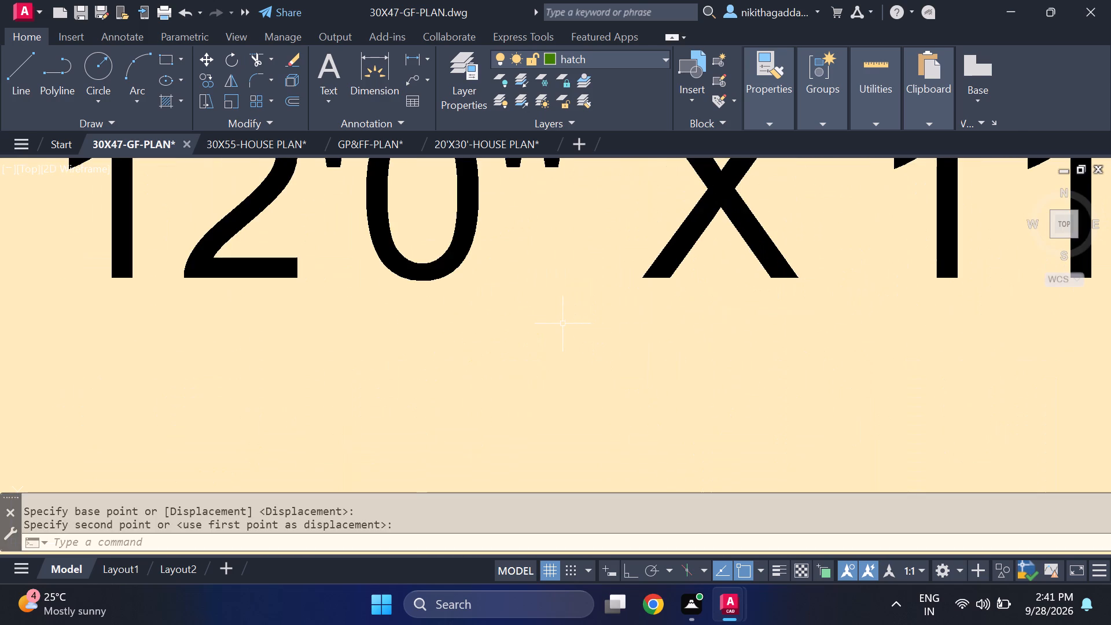
scroll(561, 321, "down", 8)
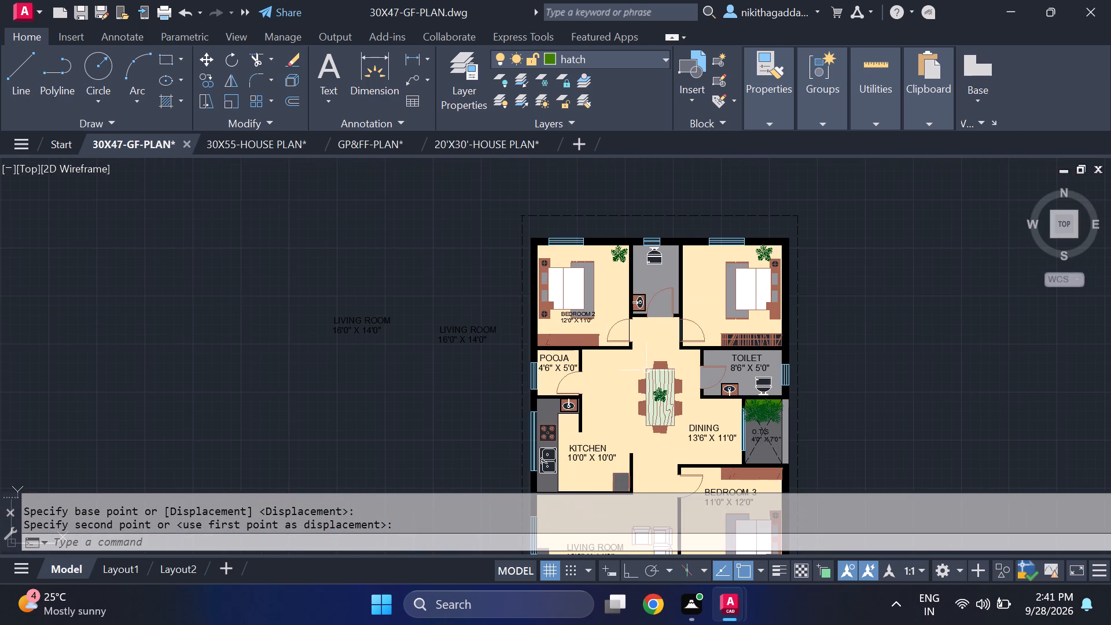
Scale down both lines of the POOJA label from a base point at the start of its size line.
middle_click_drag(628, 430, 622, 378)
scroll(576, 301, "up", 2)
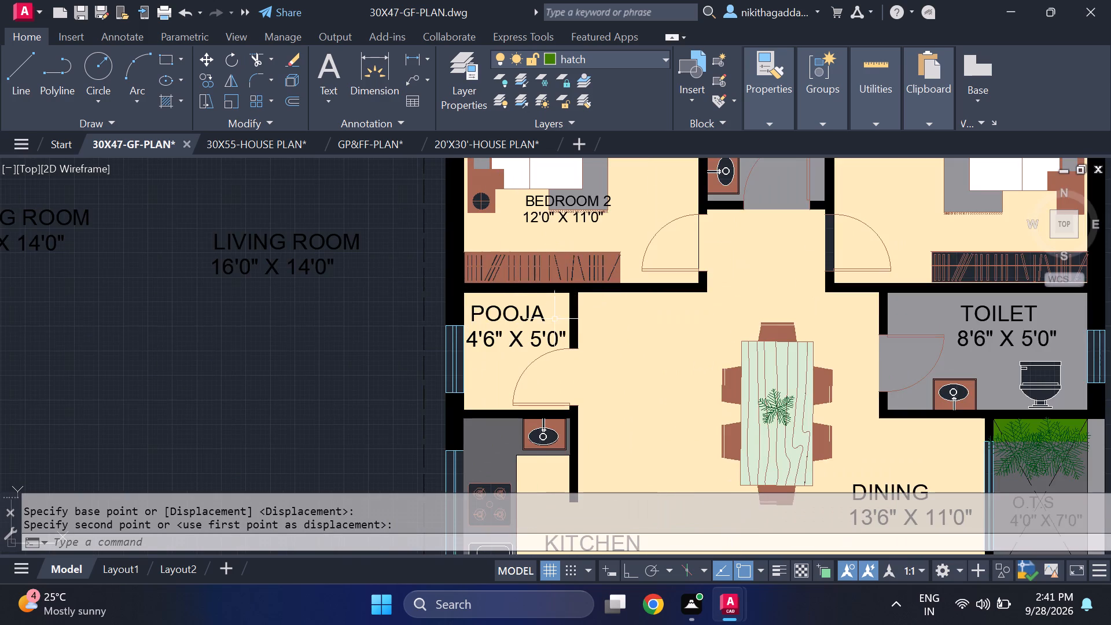
scroll(571, 333, "down", 3)
scroll(558, 354, "up", 2)
middle_click_drag(579, 333, 528, 333)
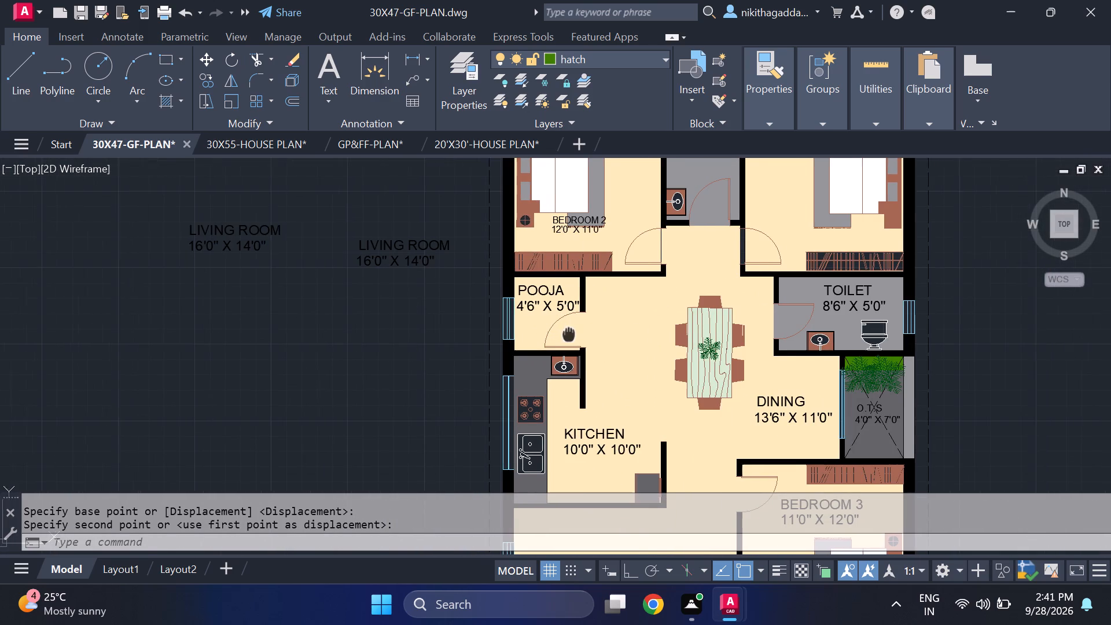
middle_click_drag(528, 333, 480, 341)
left_click(459, 303)
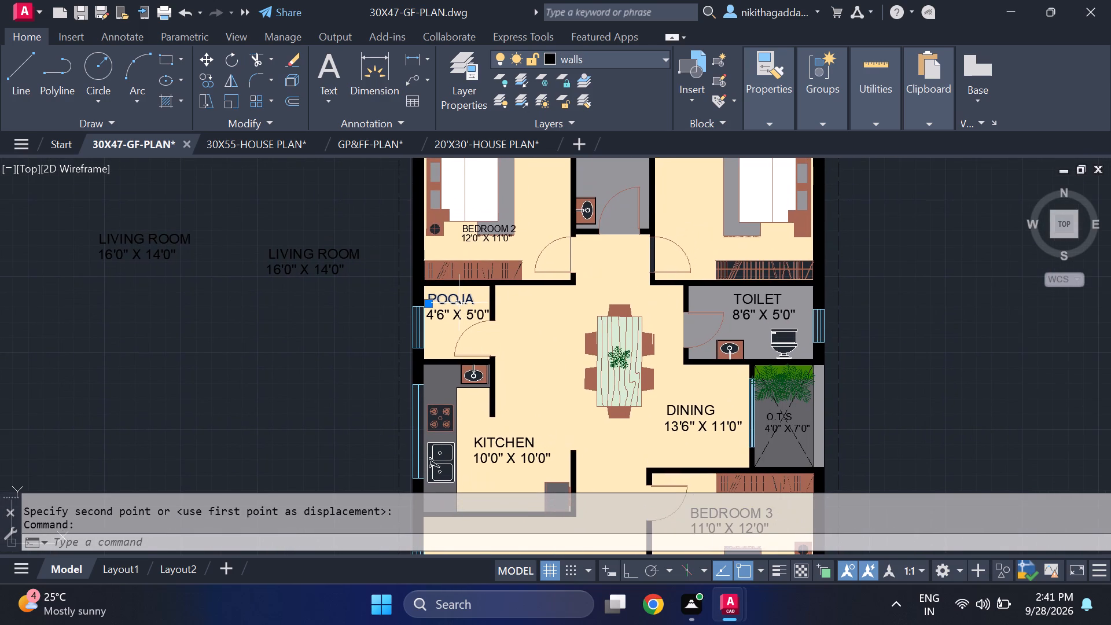
left_click(444, 320)
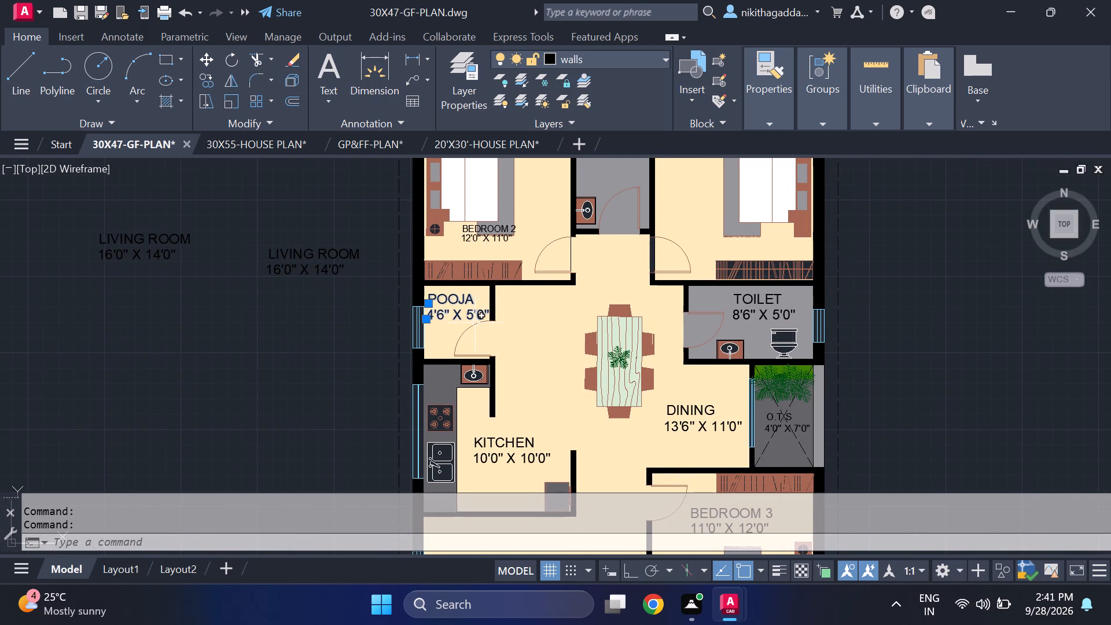
type("SCALE")
key("Return")
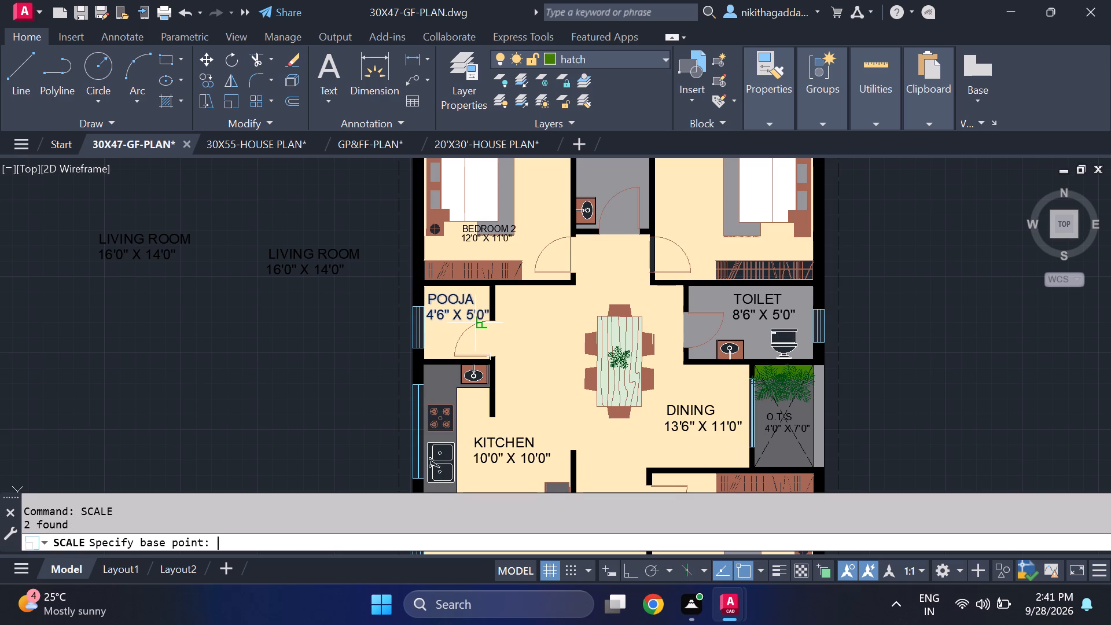
scroll(453, 317, "up", 2)
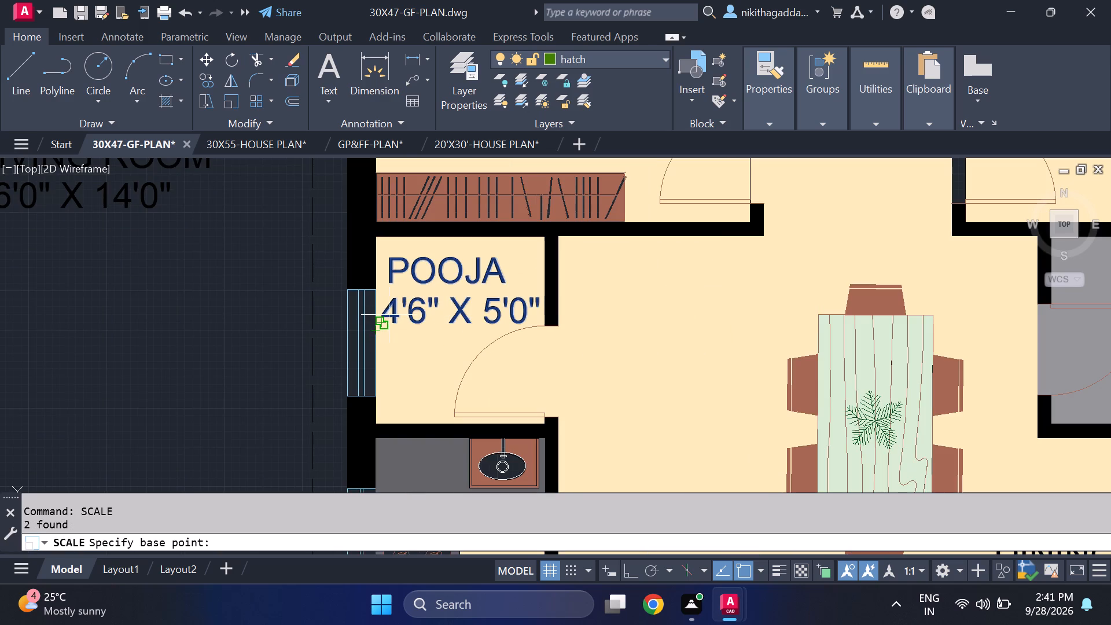
left_click(389, 315)
scroll(449, 293, "down", 2)
scroll(432, 294, "up", 1)
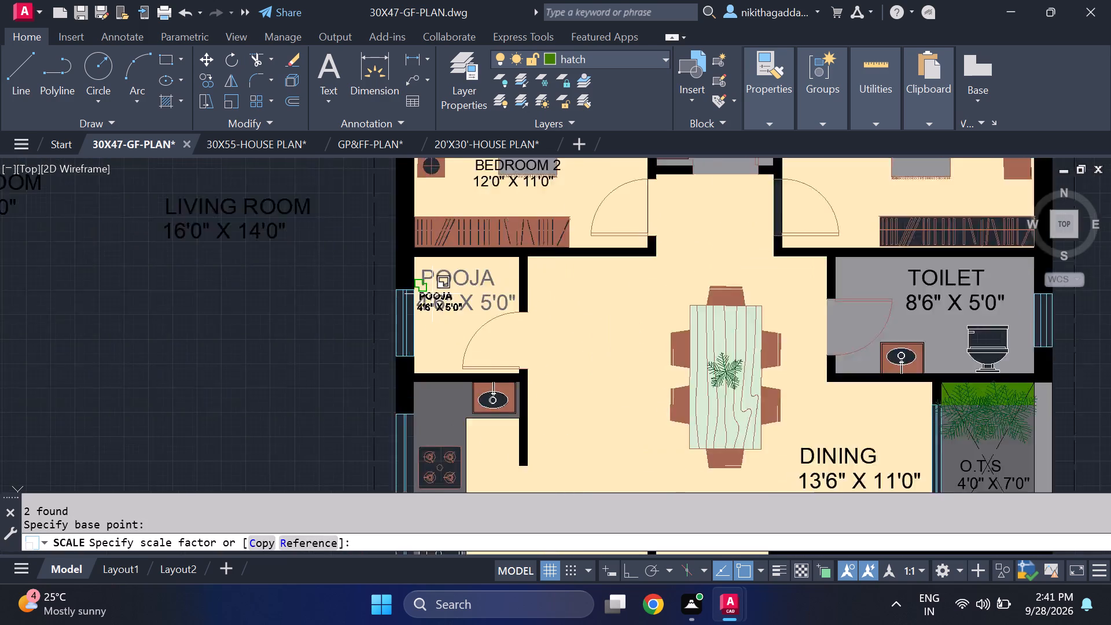
scroll(432, 294, "up", 3)
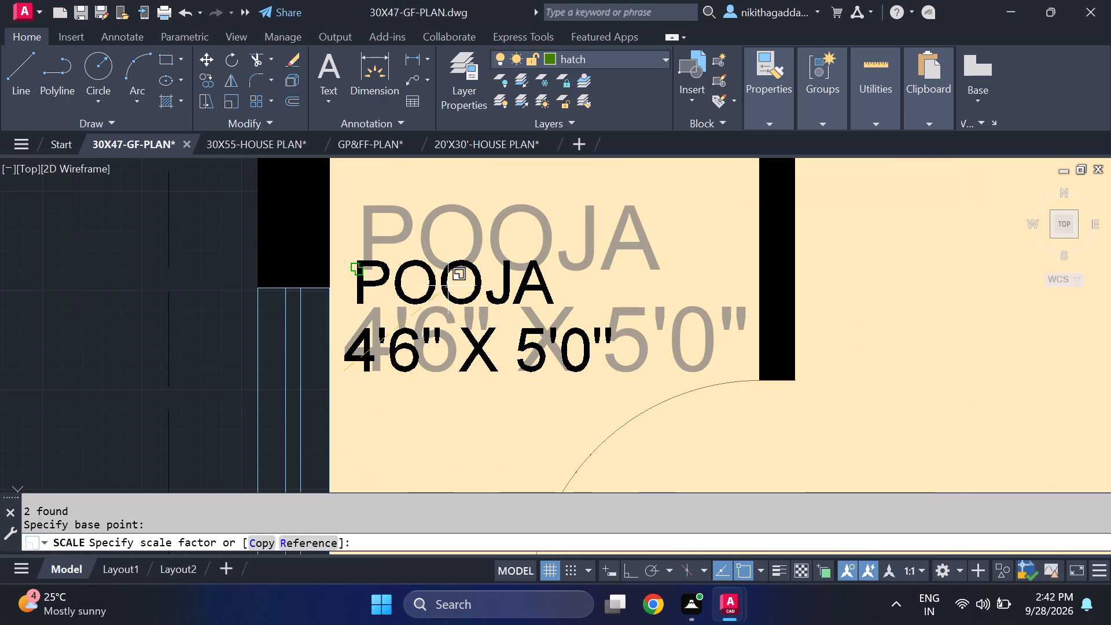
scroll(448, 286, "up", 1)
left_click(449, 286)
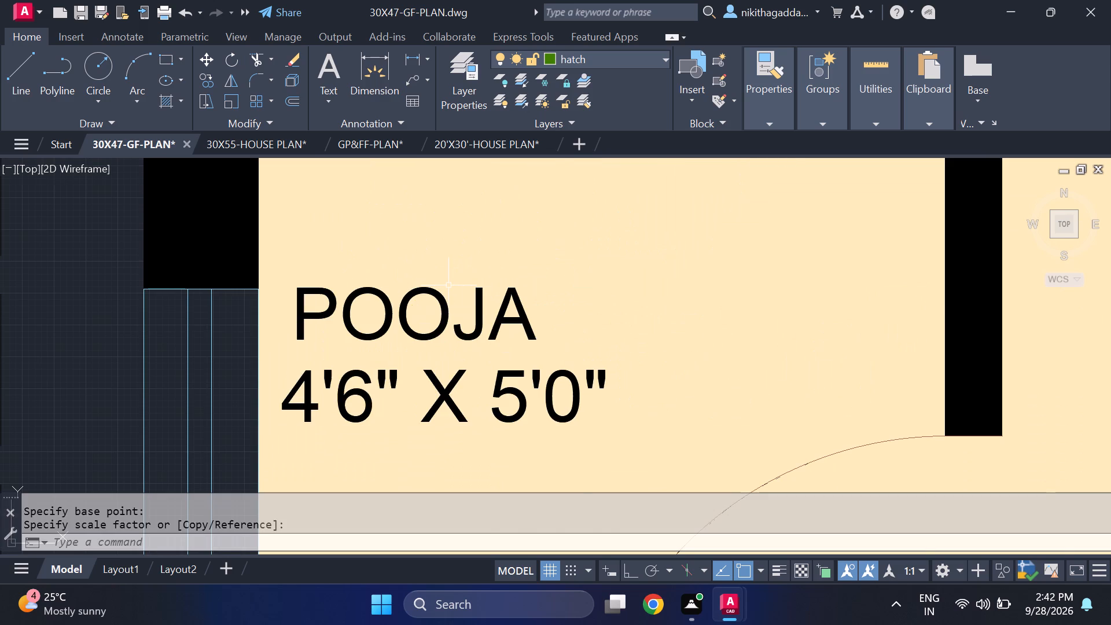
scroll(448, 285, "down", 4)
scroll(513, 300, "down", 2)
scroll(496, 296, "up", 3)
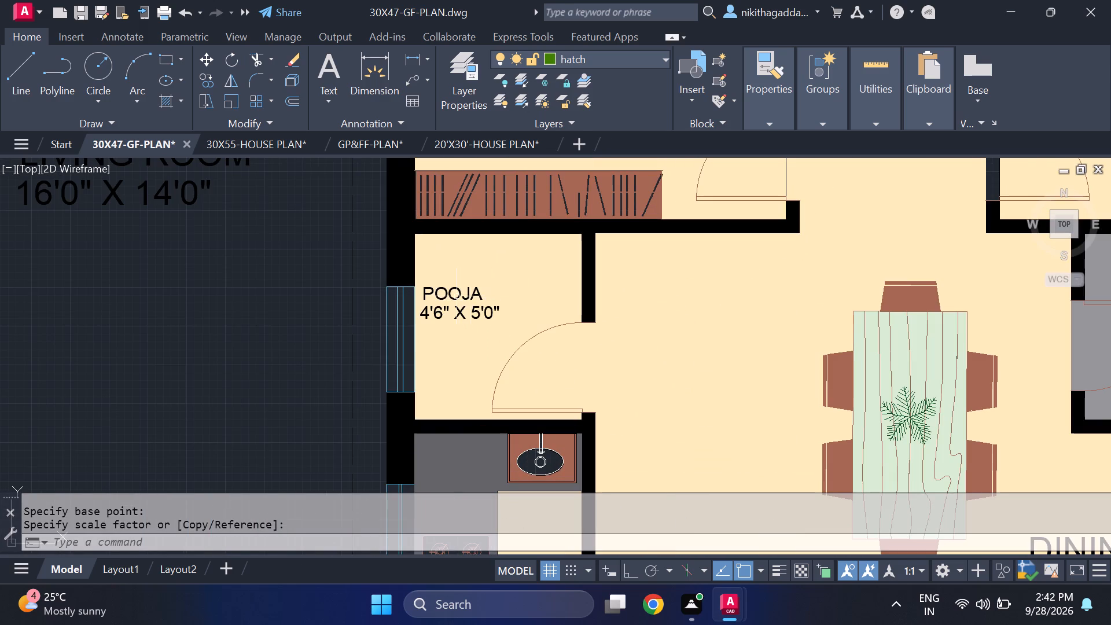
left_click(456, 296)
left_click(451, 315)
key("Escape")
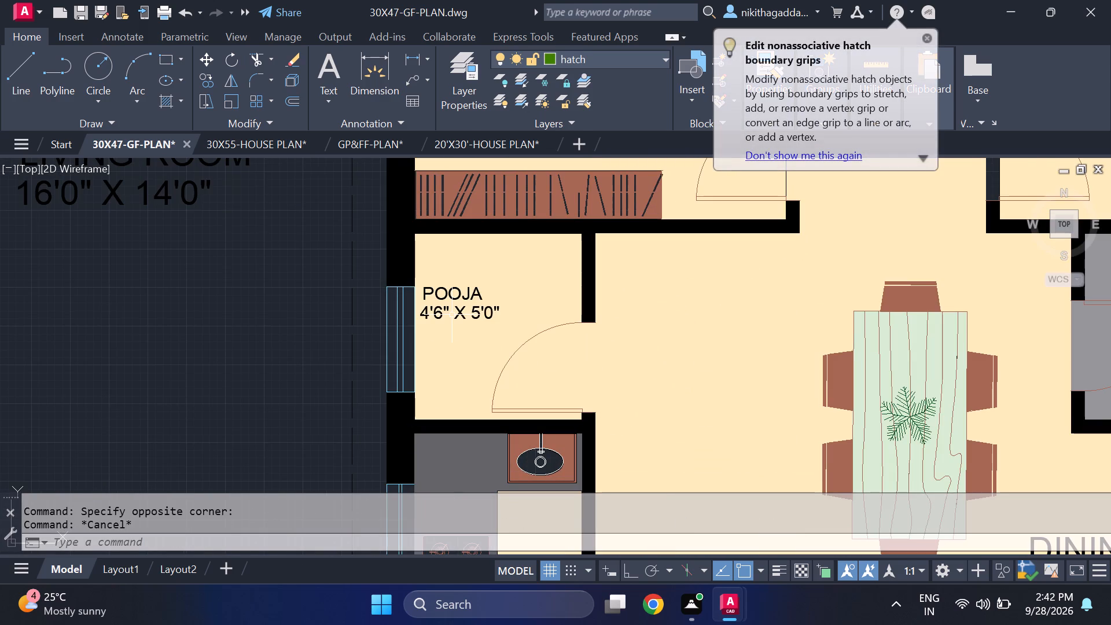
Scale up both lines of the POOJA label slightly from the lower-left corner of its size line.
left_click(477, 292)
left_click(469, 317)
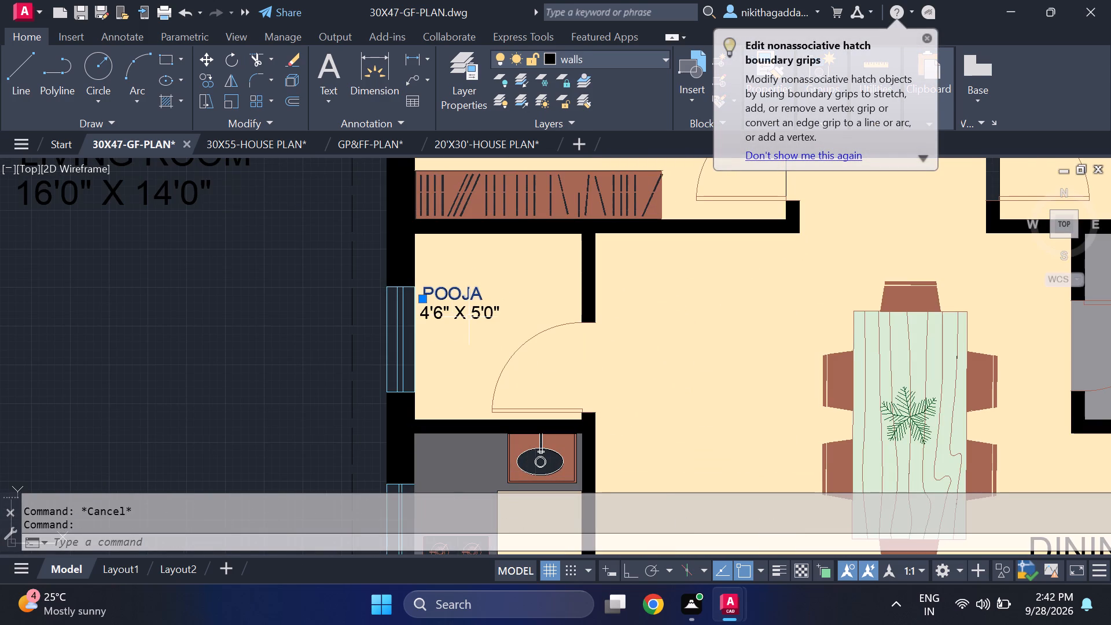
type("SCALE")
key("Return")
left_click(425, 319)
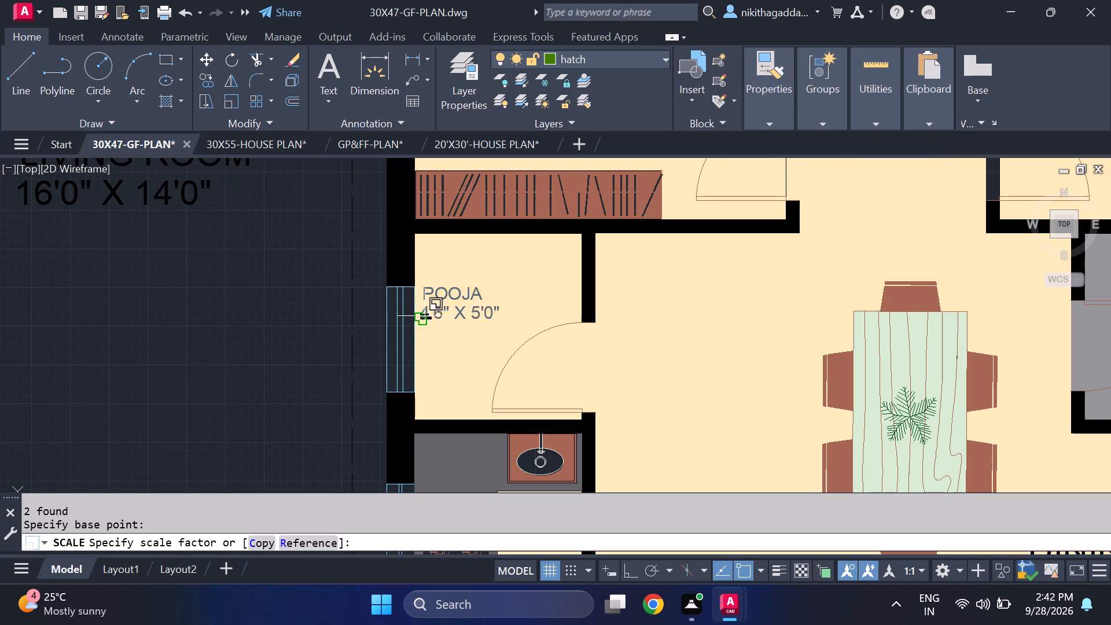
scroll(479, 297, "down", 1)
scroll(476, 295, "up", 4)
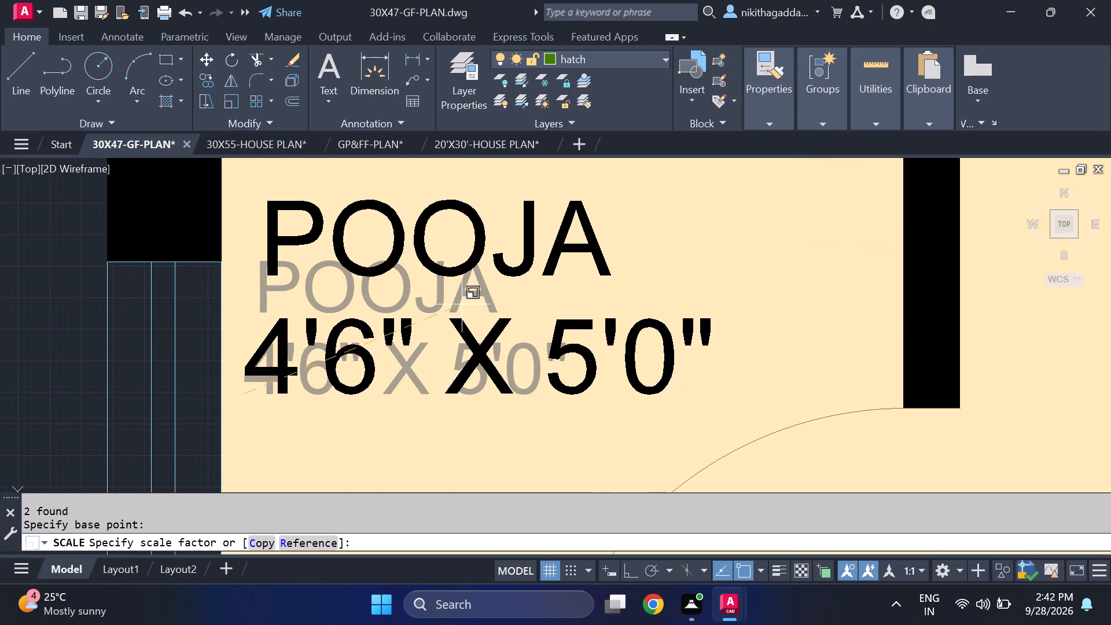
left_click(450, 310)
scroll(470, 299, "down", 4)
scroll(601, 317, "down", 3)
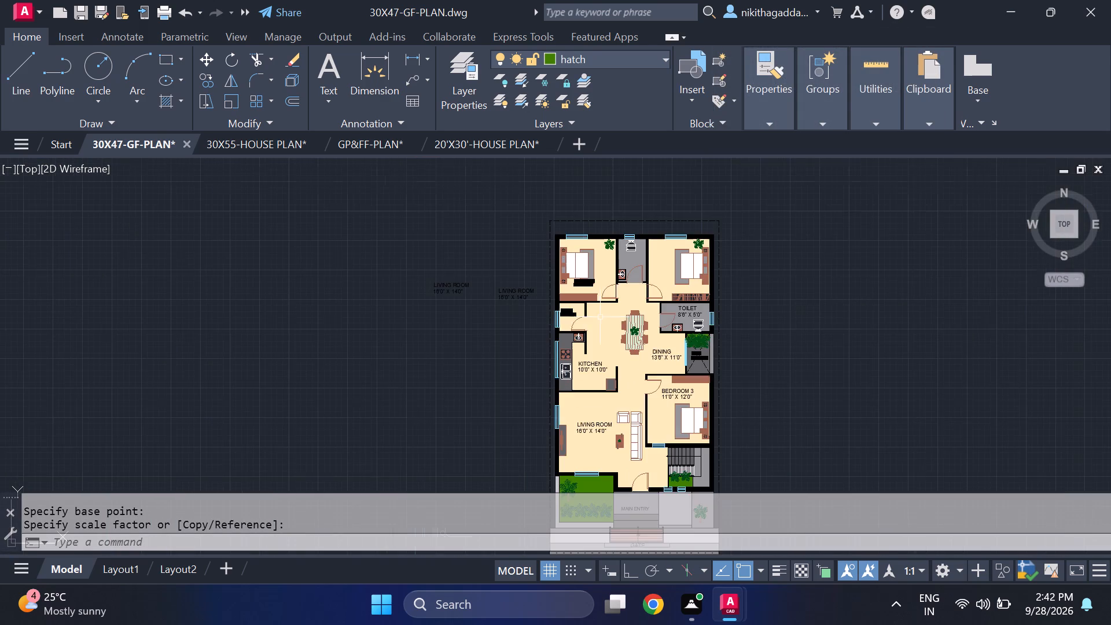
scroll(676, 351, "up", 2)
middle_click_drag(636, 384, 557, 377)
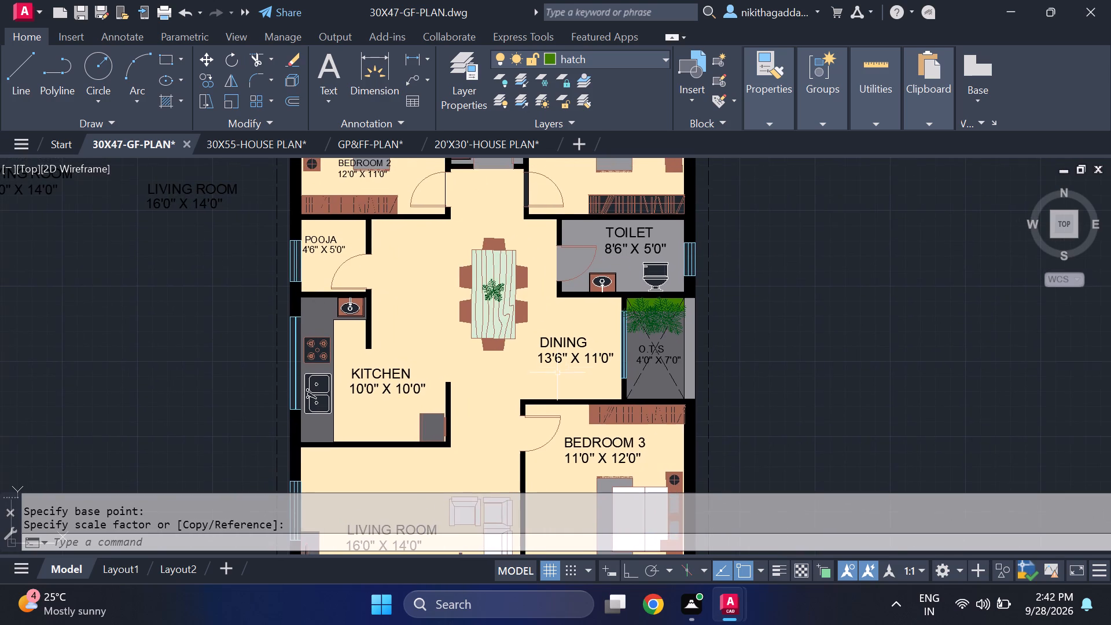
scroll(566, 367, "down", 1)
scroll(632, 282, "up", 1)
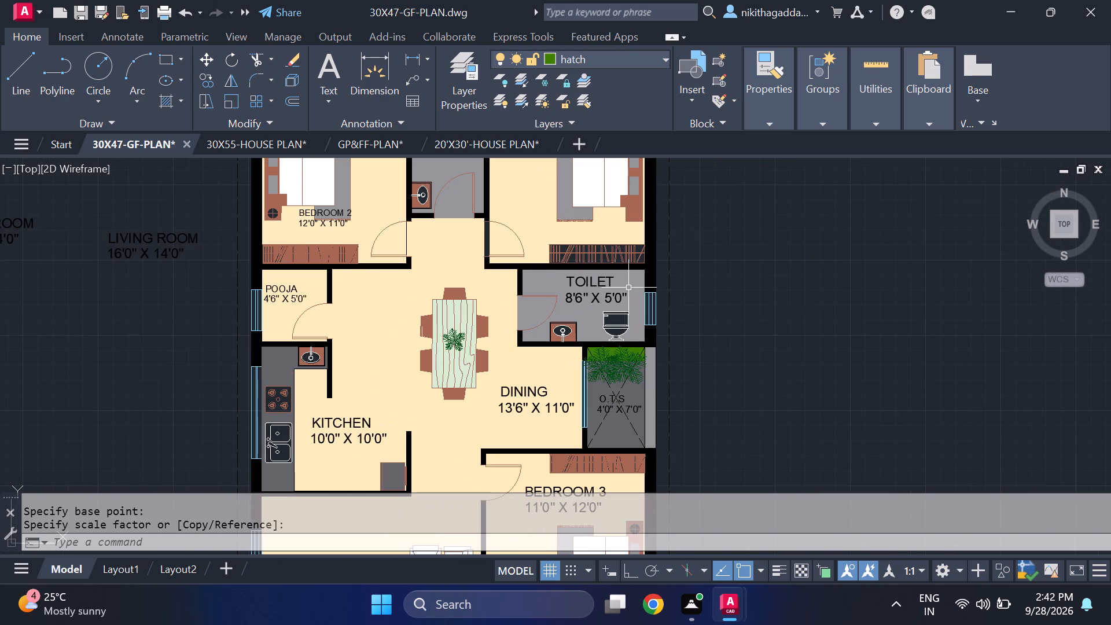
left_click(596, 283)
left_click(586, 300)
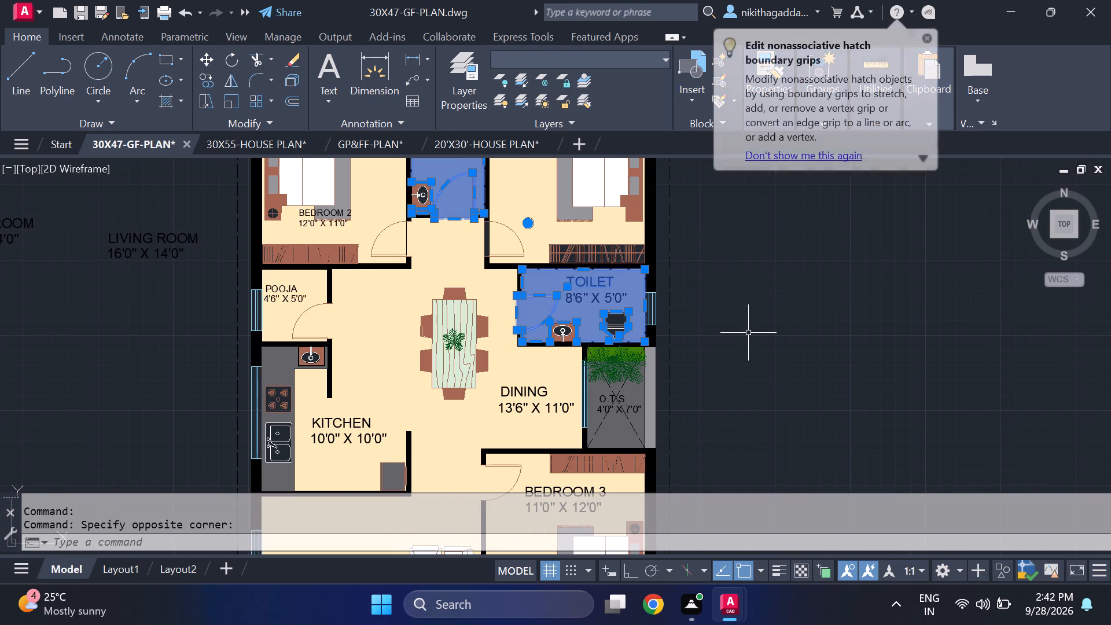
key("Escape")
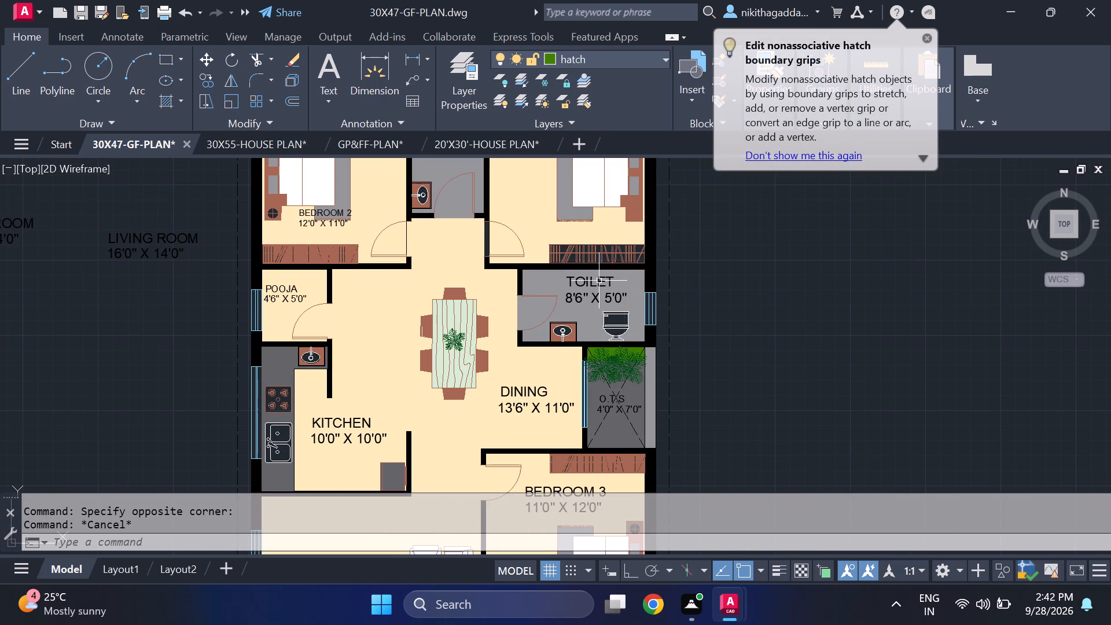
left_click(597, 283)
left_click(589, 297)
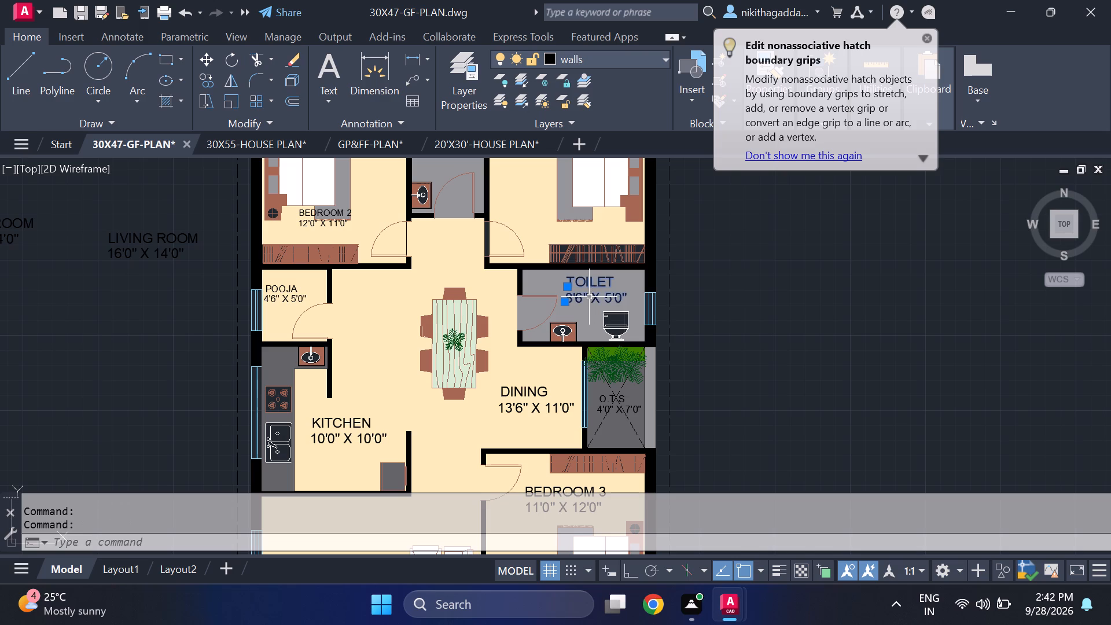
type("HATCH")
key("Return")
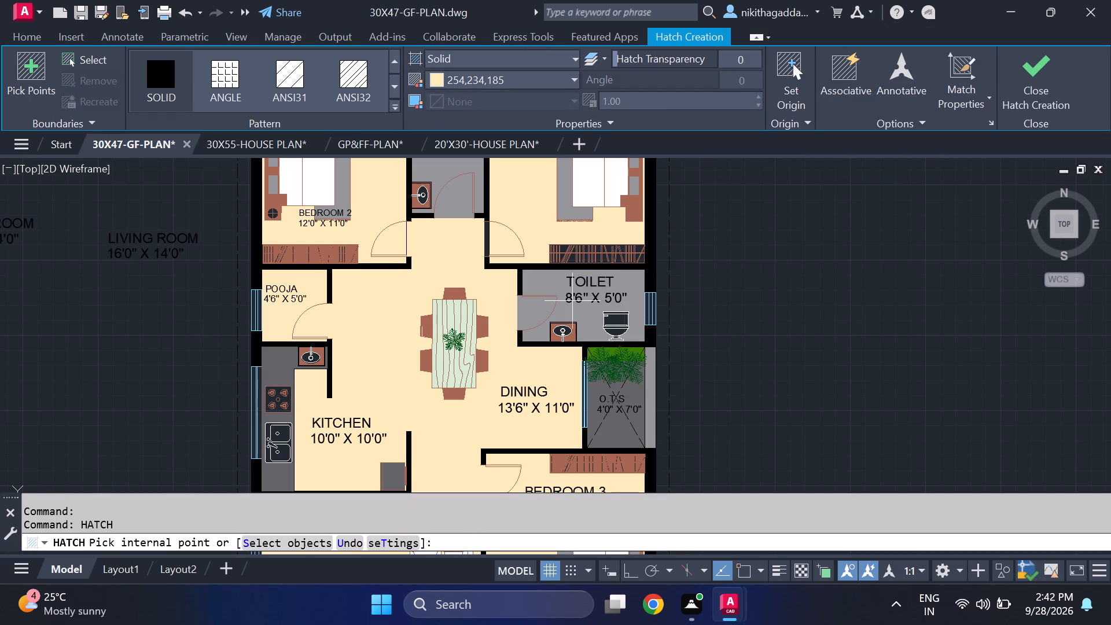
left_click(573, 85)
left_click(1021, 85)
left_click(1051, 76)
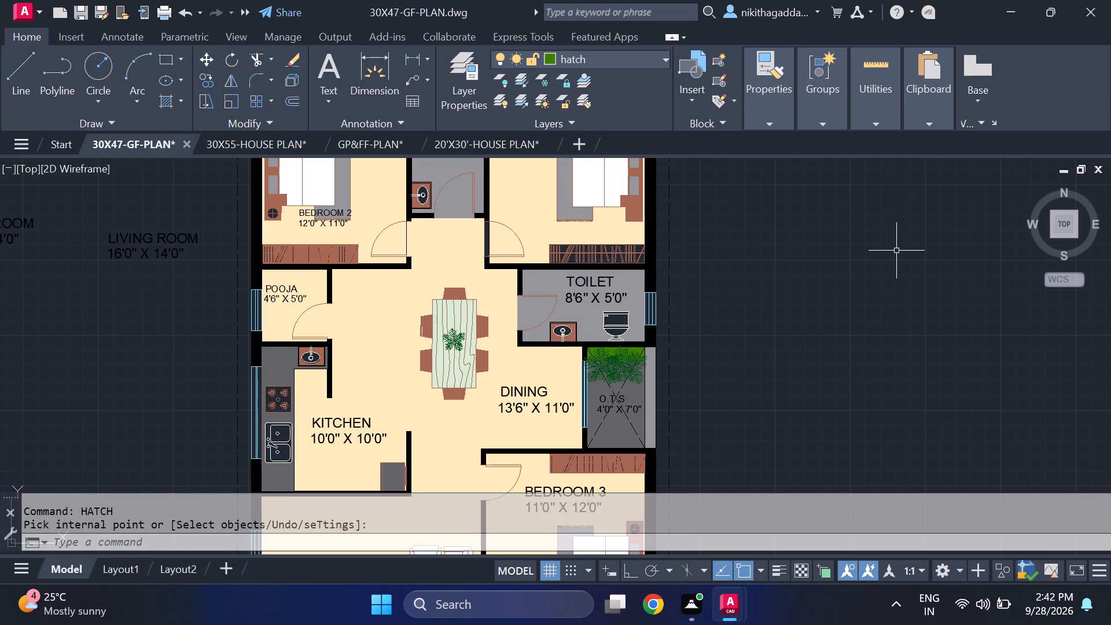
Scale down both lines of the TOILET label beside the dining area from a base point at the start of its size line.
type("SCALE")
key("Return")
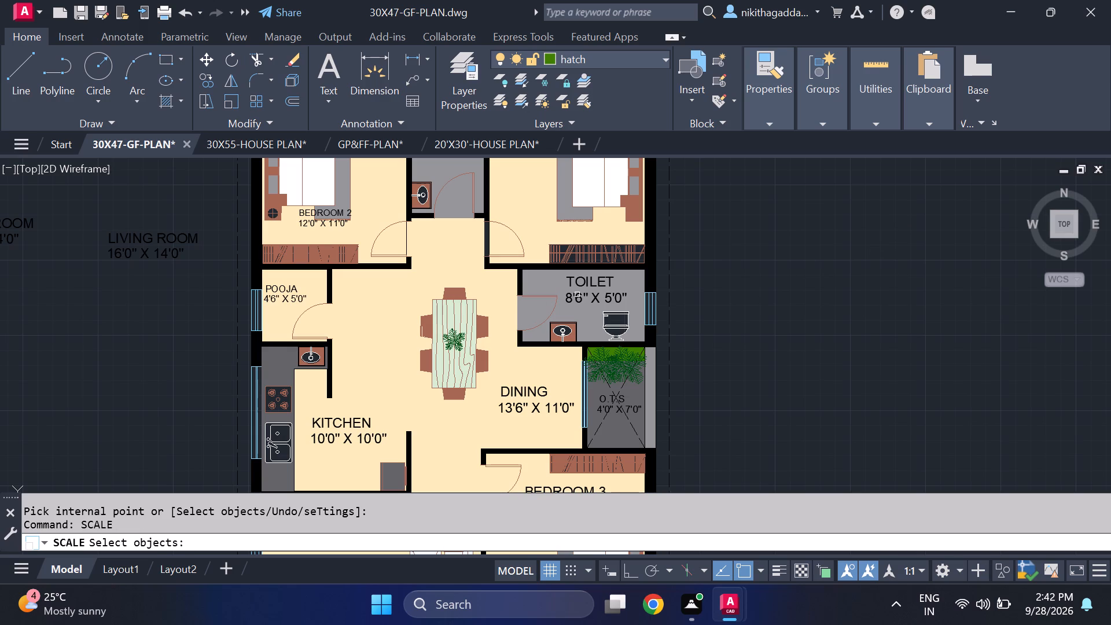
left_click(579, 298)
left_click(580, 284)
key("Return")
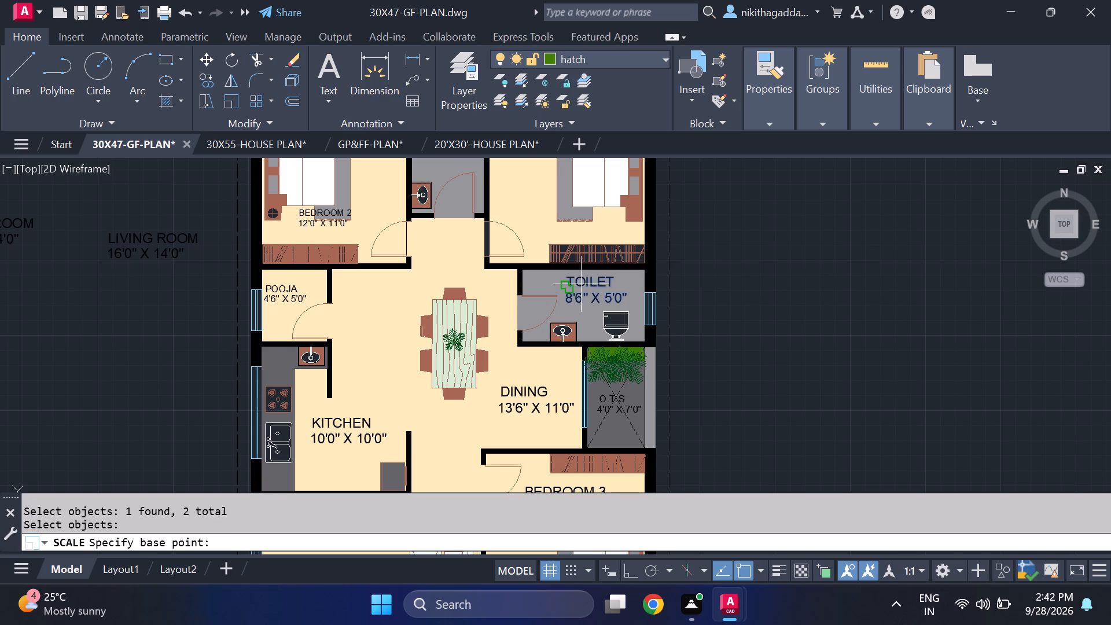
left_click(568, 300)
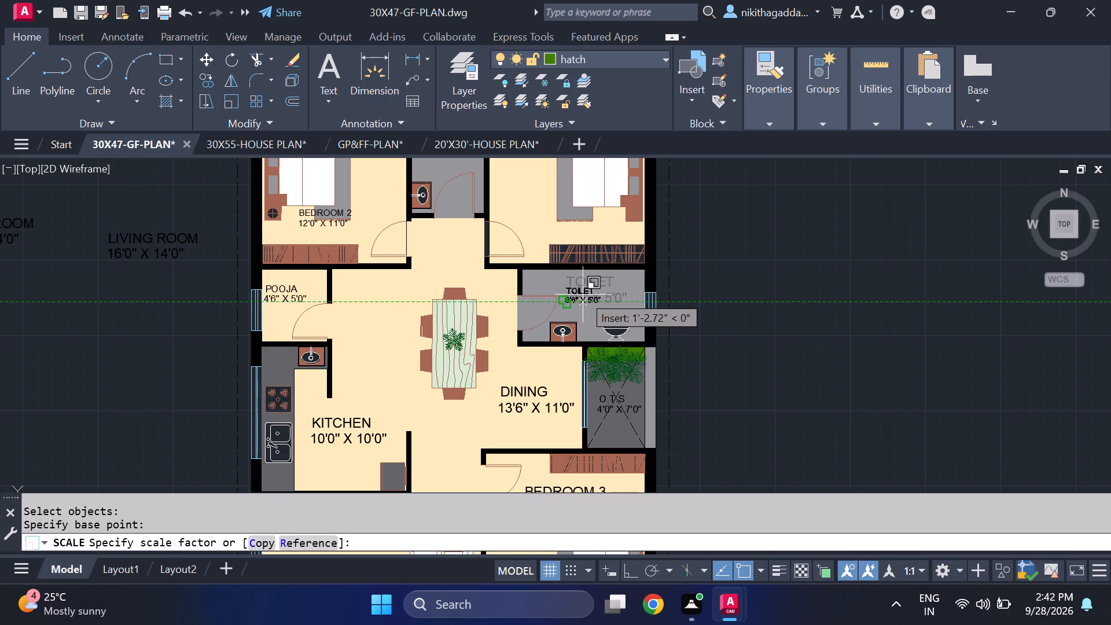
scroll(586, 292, "up", 2)
left_click(587, 293)
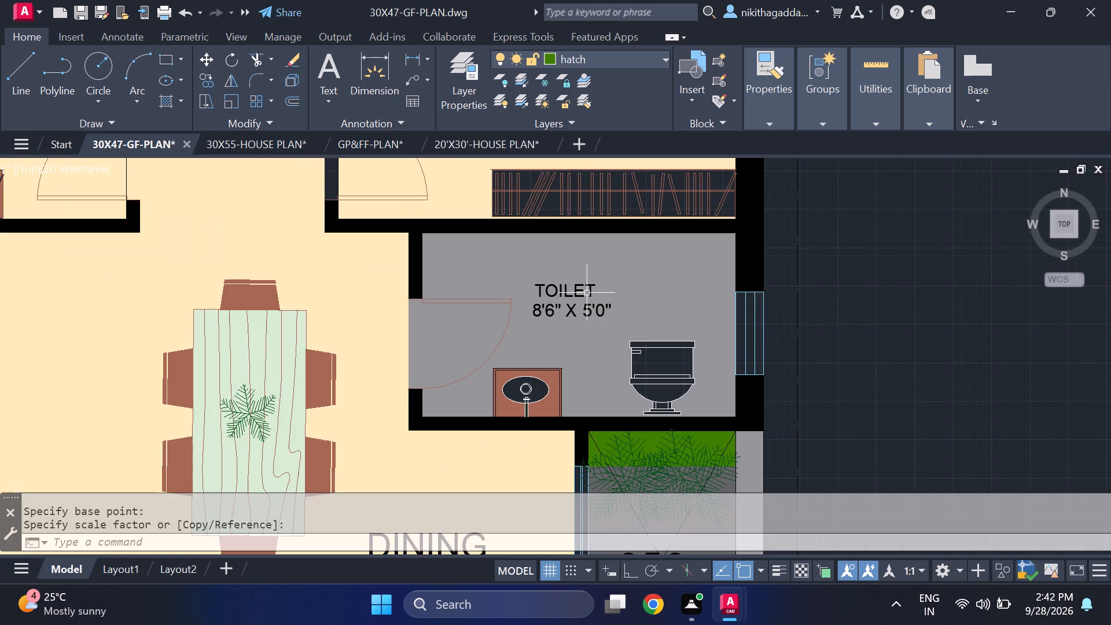
Scale down both lines of the TOILET label further from the lower-left corner of its size line.
scroll(587, 292, "down", 3)
scroll(587, 292, "up", 3)
left_click(587, 292)
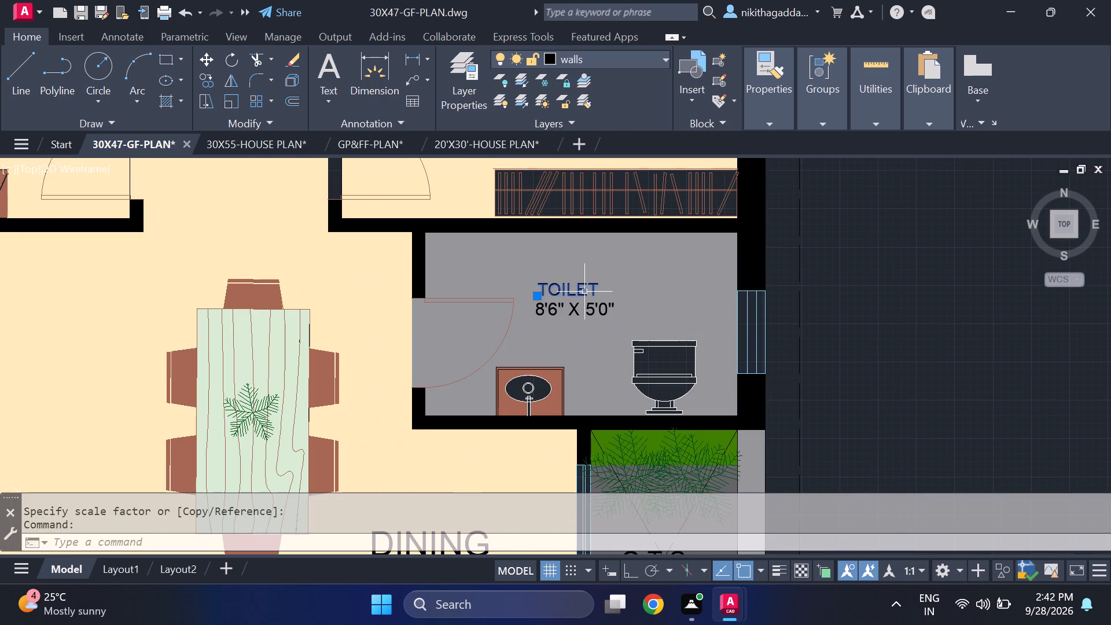
left_click(576, 308)
scroll(623, 310, "down", 4)
type("SCALE")
key("Return")
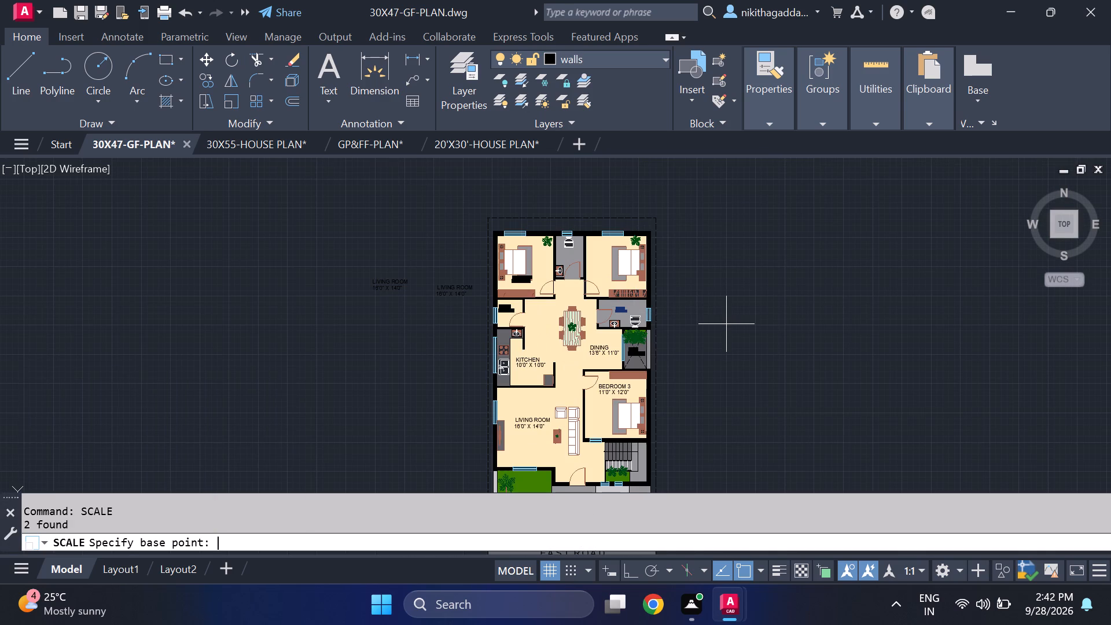
scroll(704, 324, "up", 1)
scroll(585, 299, "up", 1)
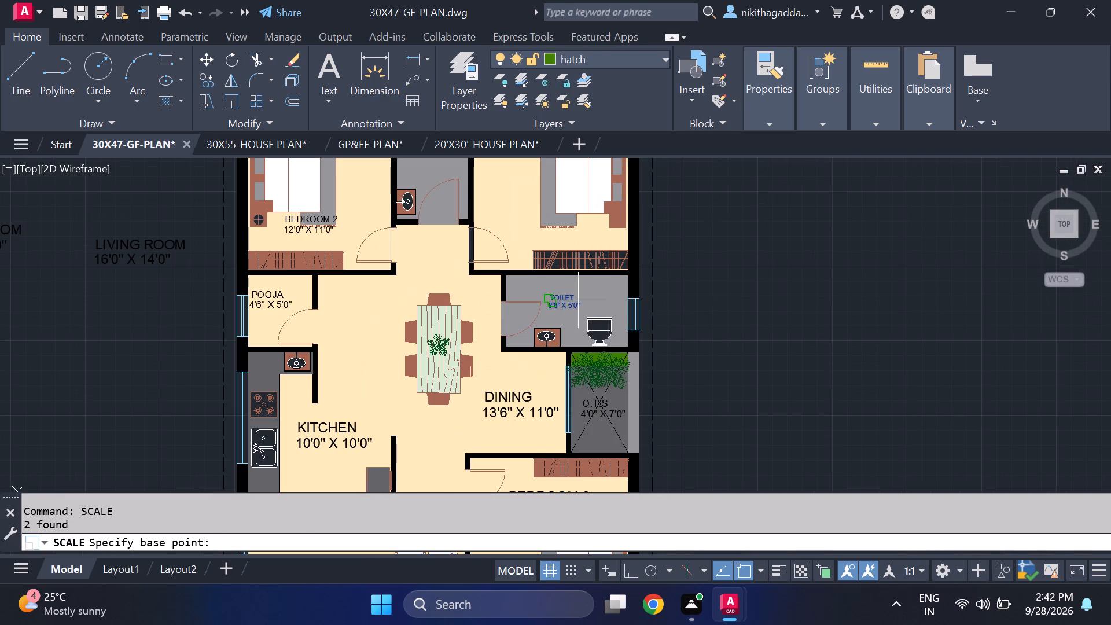
left_click(549, 308)
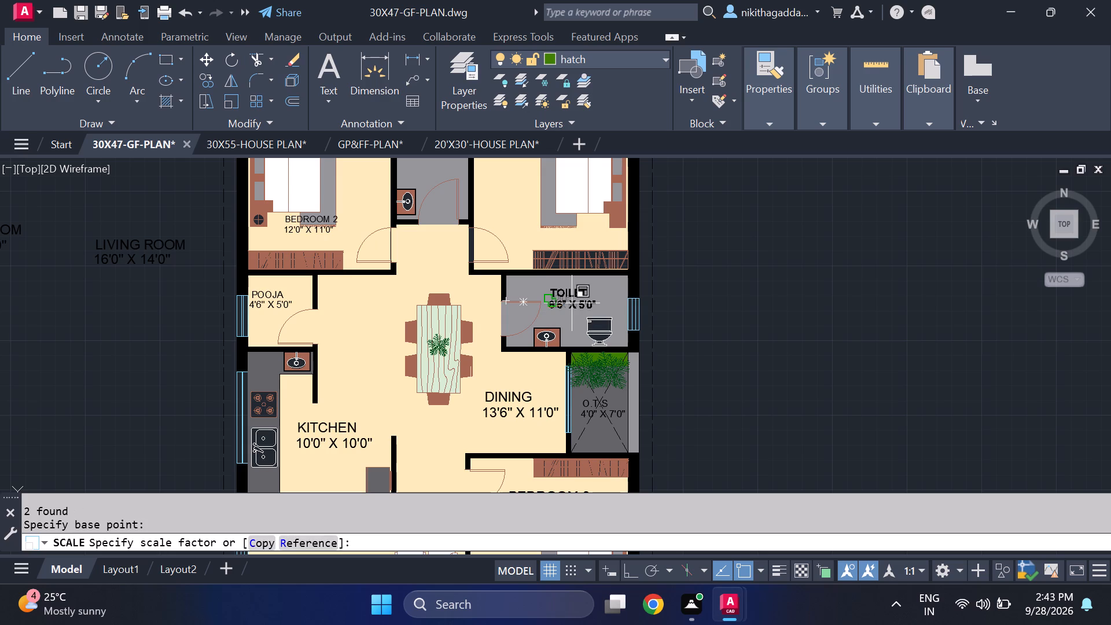
scroll(572, 302, "up", 2)
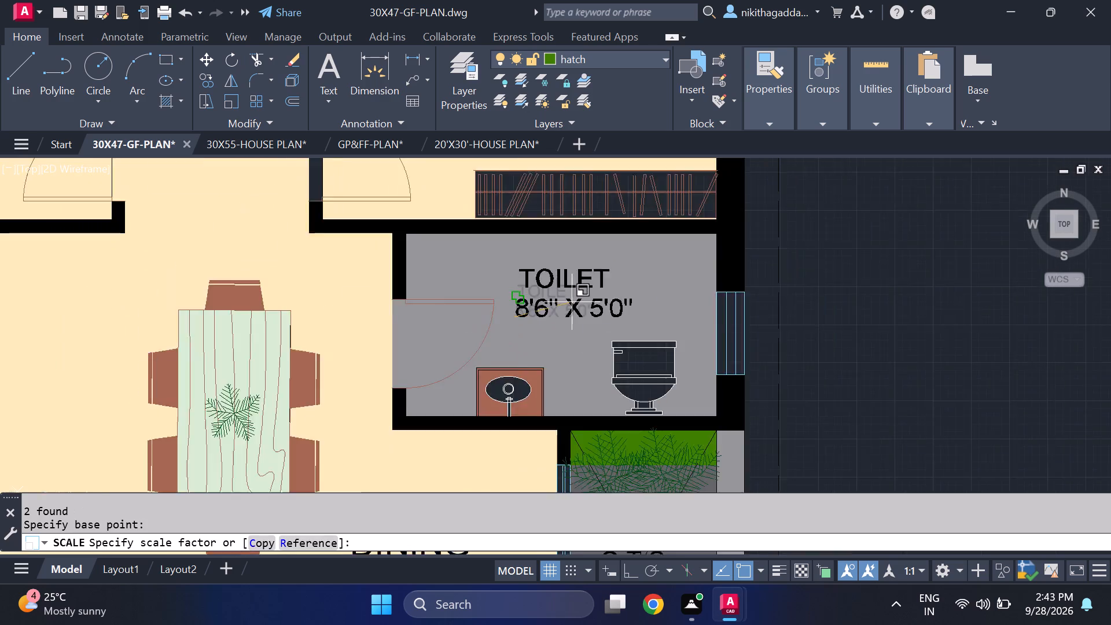
scroll(572, 302, "up", 4)
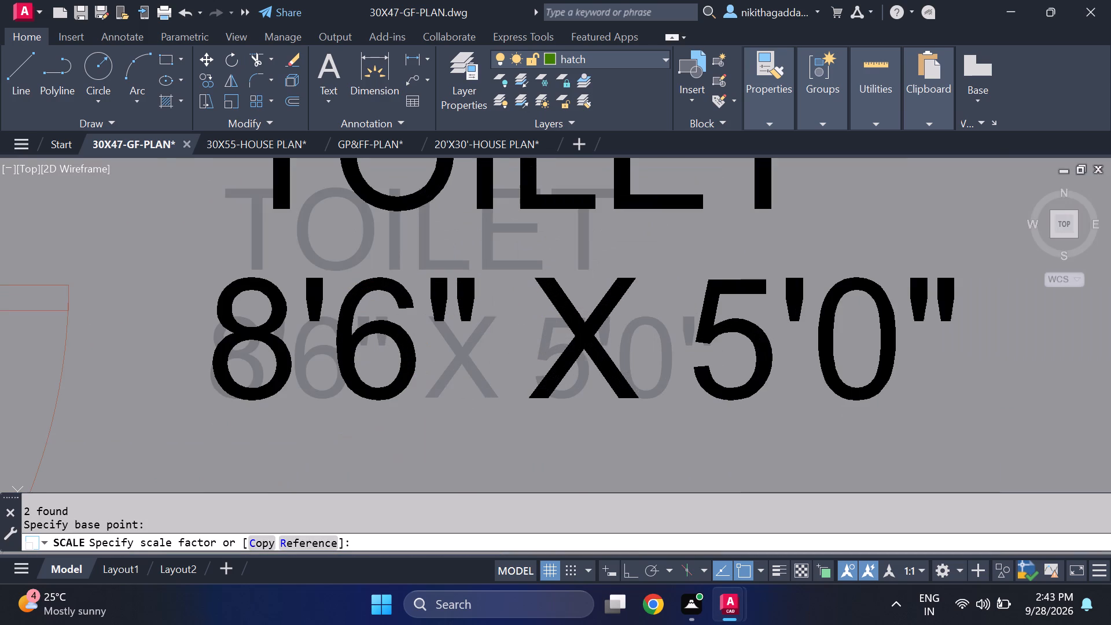
left_click(572, 302)
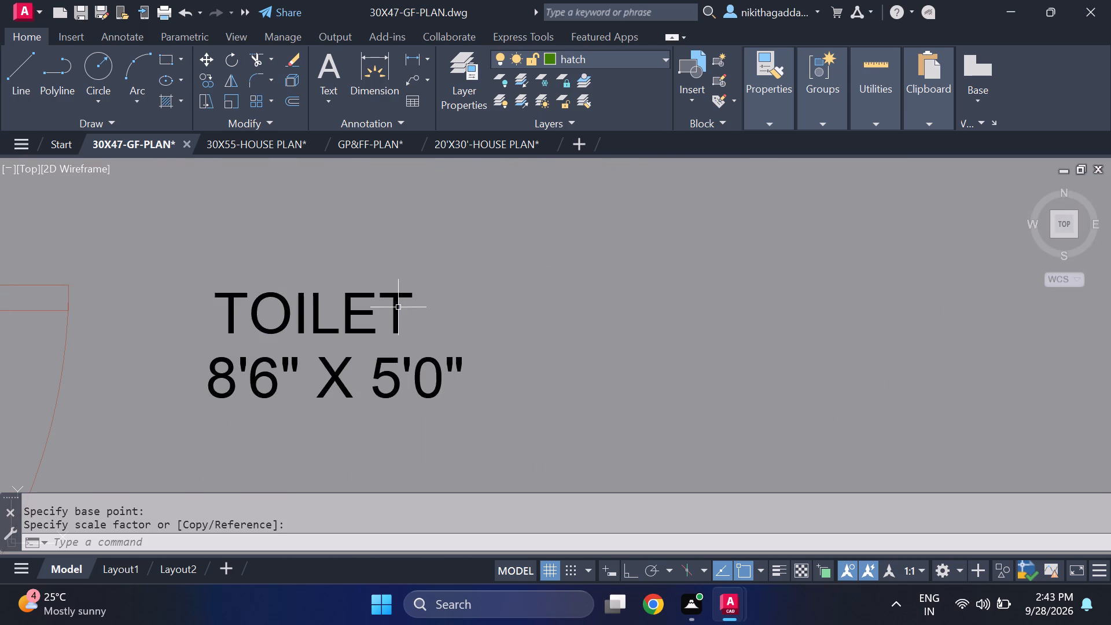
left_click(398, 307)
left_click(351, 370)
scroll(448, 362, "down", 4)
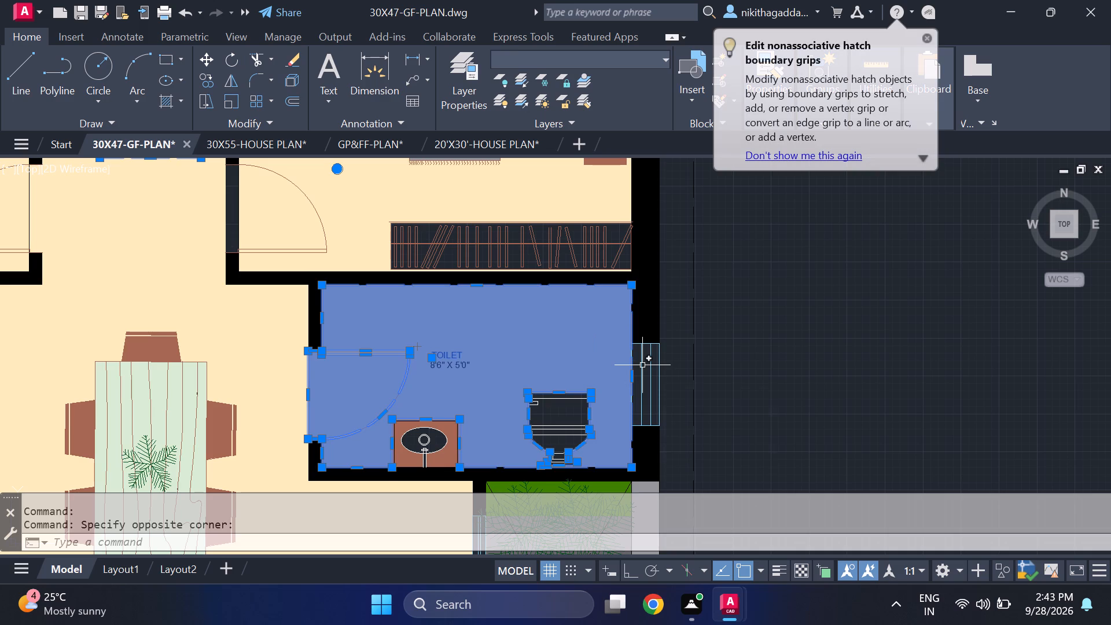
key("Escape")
Scale up both lines of the tiny TOILET label from its lower-left corner until it reads clearly above the washbasin and WC.
scroll(517, 409, "down", 4)
scroll(516, 417, "up", 1)
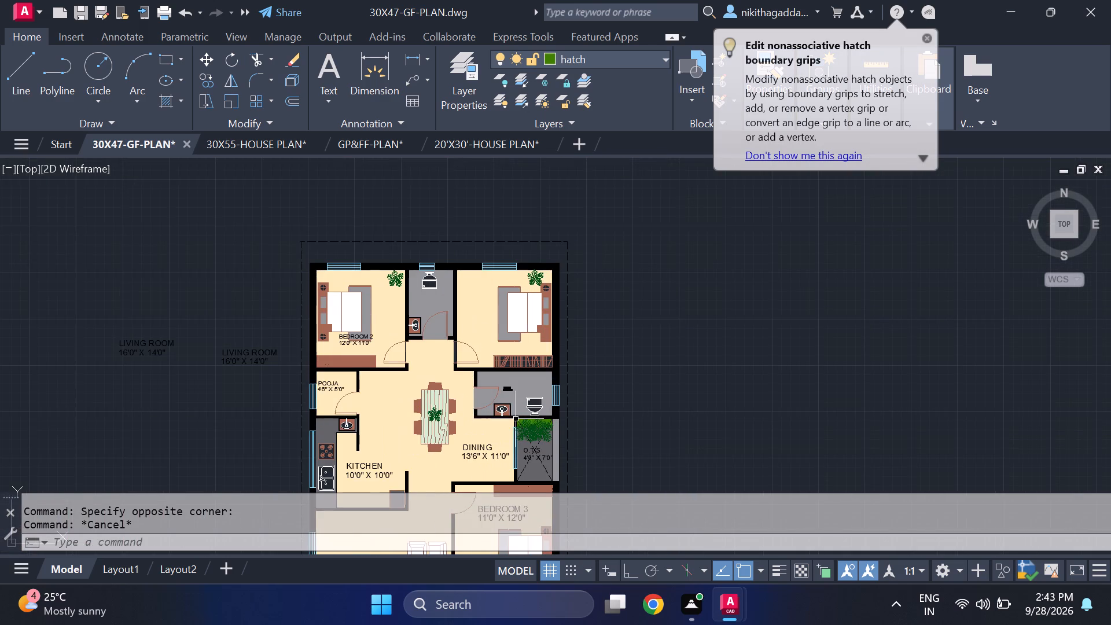
middle_click_drag(512, 416, 526, 287)
middle_click_drag(527, 281, 529, 322)
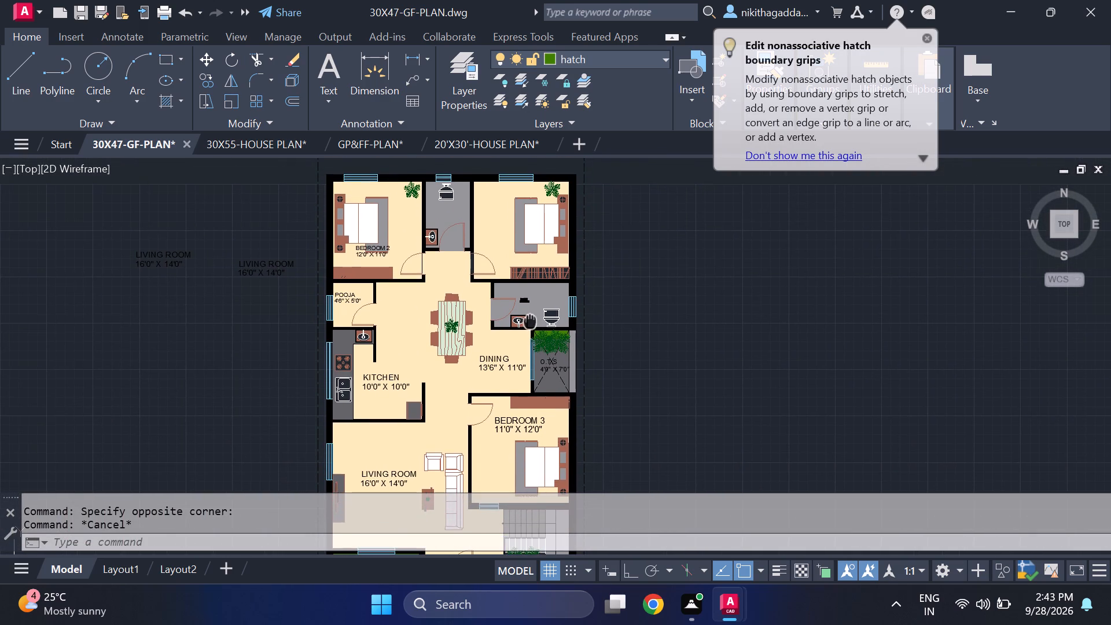
middle_click_drag(529, 322, 528, 363)
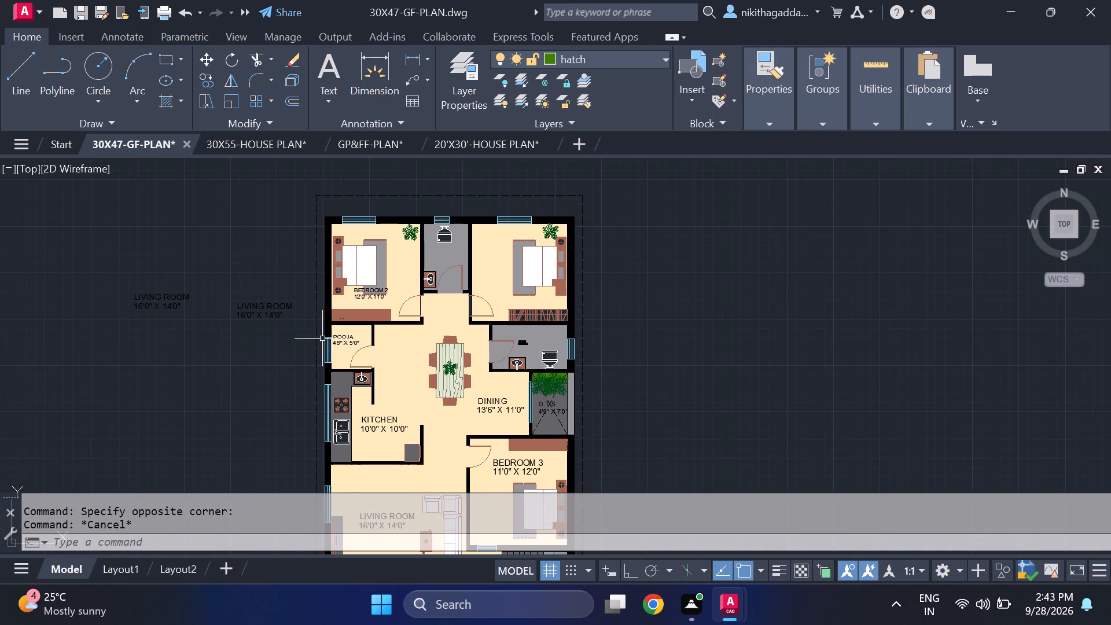
scroll(350, 347, "up", 1)
scroll(482, 356, "down", 1)
scroll(556, 367, "up", 1)
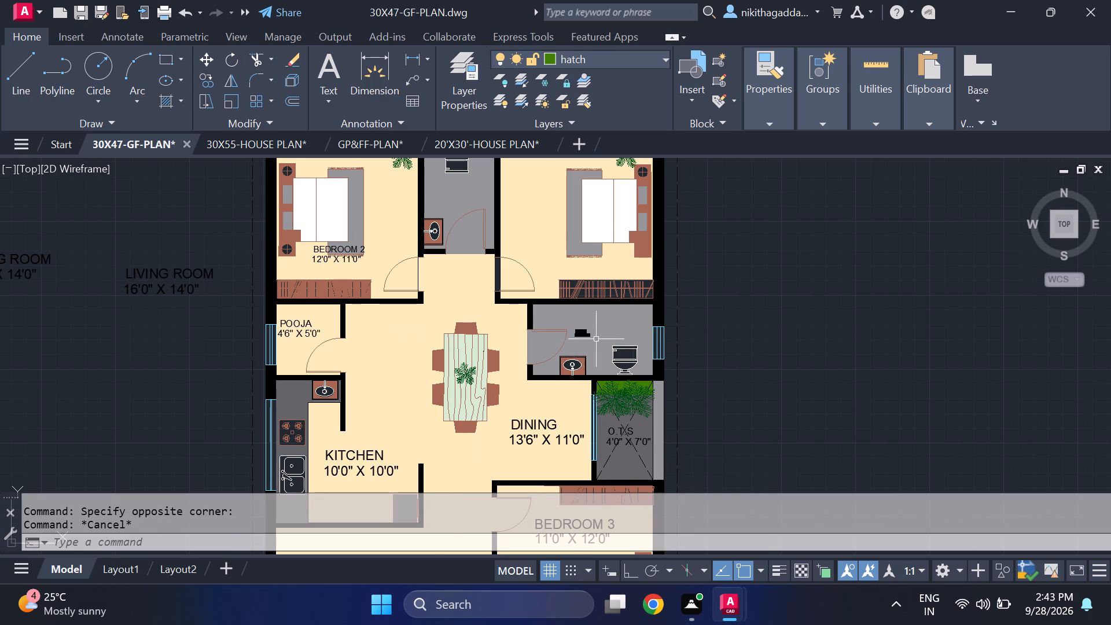
scroll(596, 339, "up", 2)
left_click(571, 319)
left_click(561, 332)
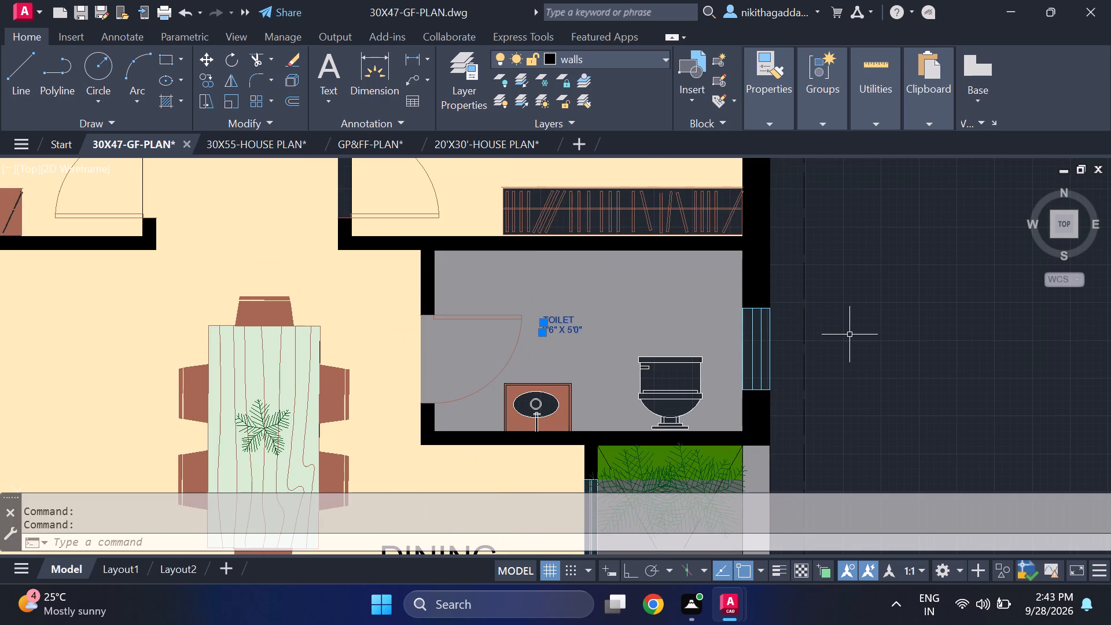
type("SCALE")
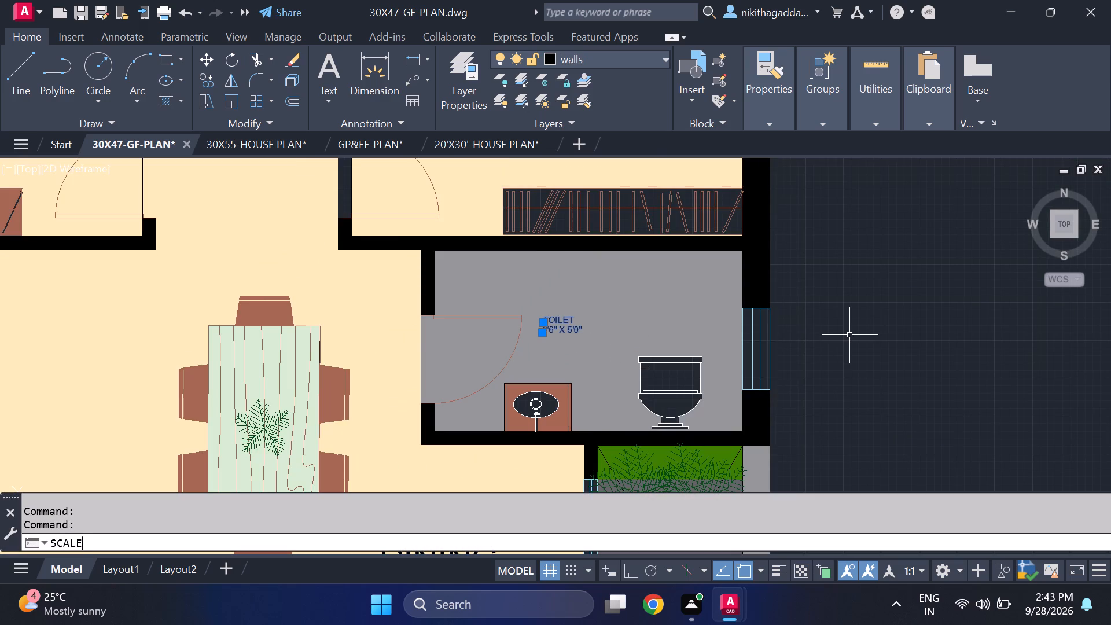
key("Return")
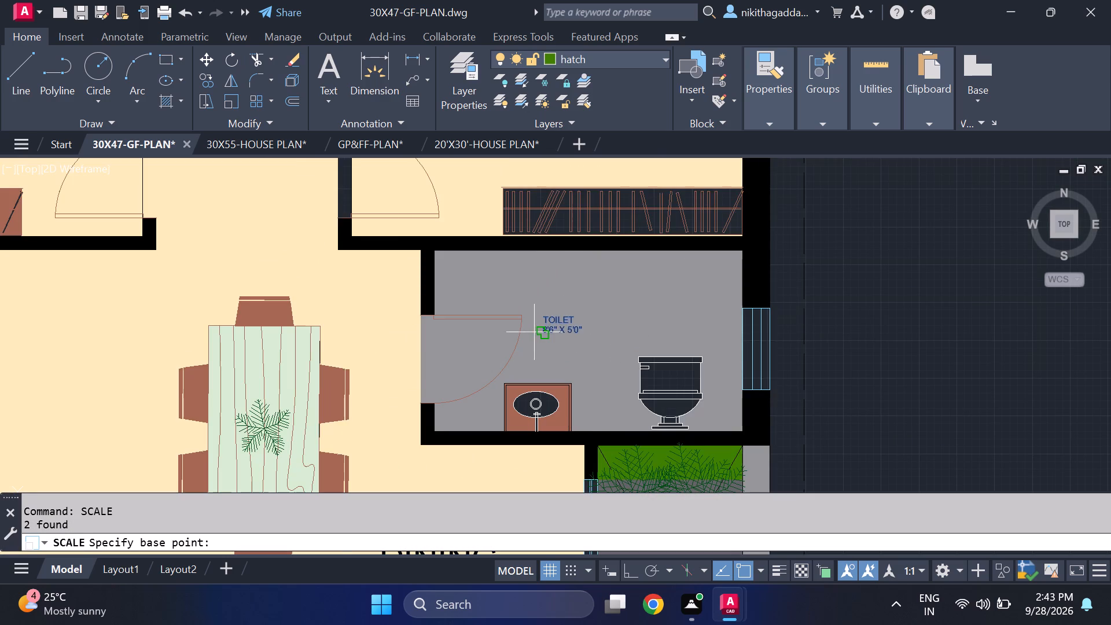
left_click(534, 332)
scroll(601, 300, "down", 2)
scroll(598, 300, "up", 4)
scroll(599, 300, "down", 1)
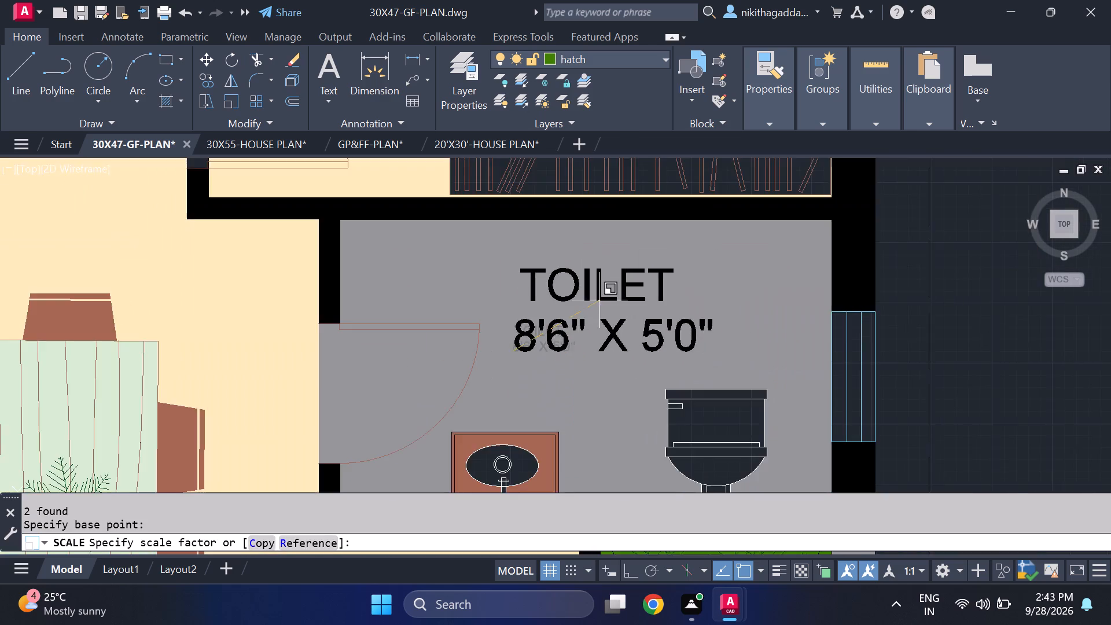
scroll(599, 299, "up", 3)
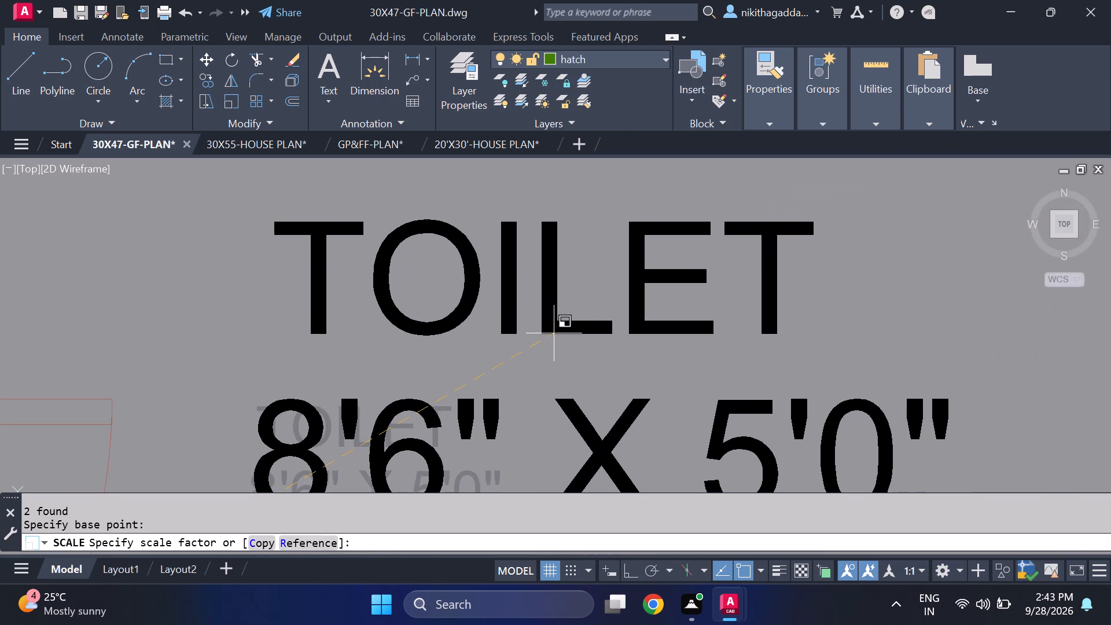
left_click(554, 333)
Scale down both lines of the BEDROOM 3 label slightly from the lower-left corner of its size line.
scroll(560, 323, "down", 5)
scroll(658, 328, "down", 2)
middle_click_drag(718, 365, 713, 343)
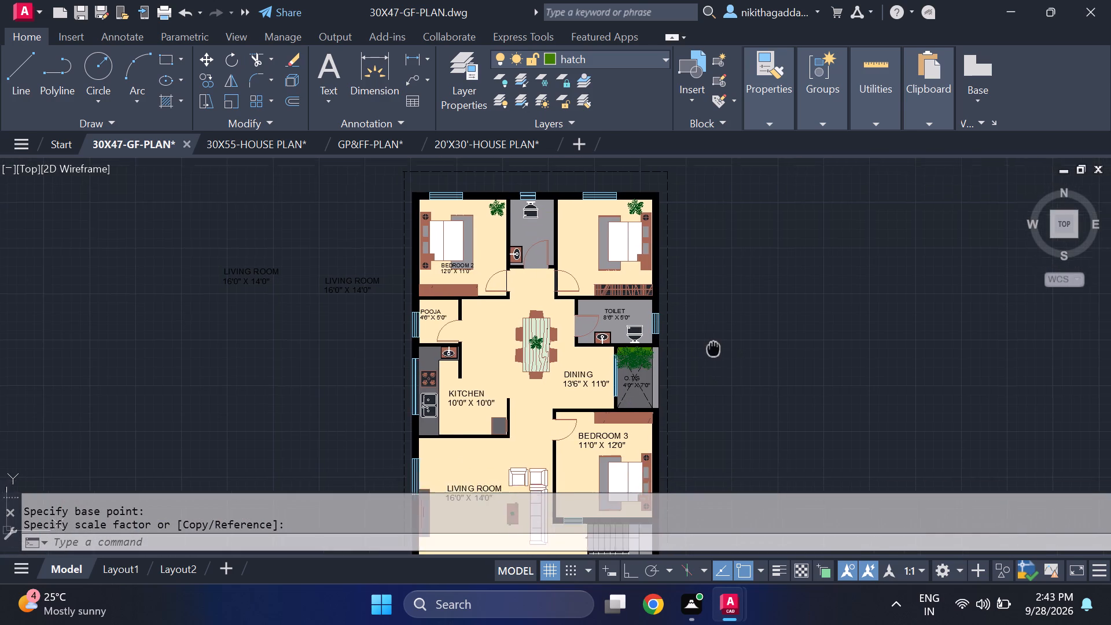
middle_click_drag(713, 343, 709, 263)
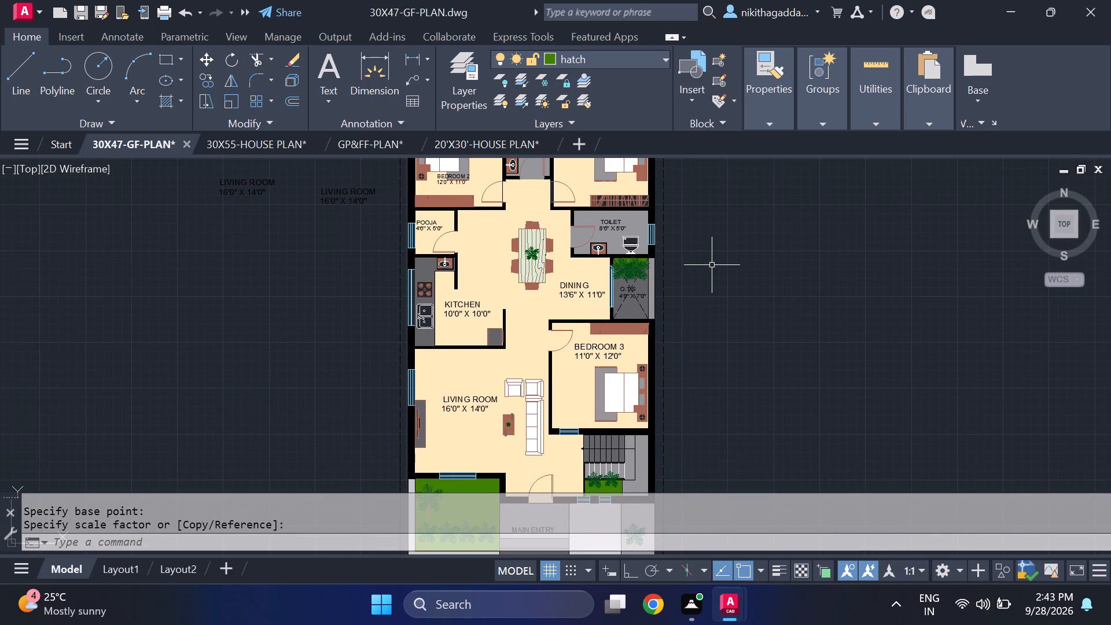
scroll(586, 330, "up", 1)
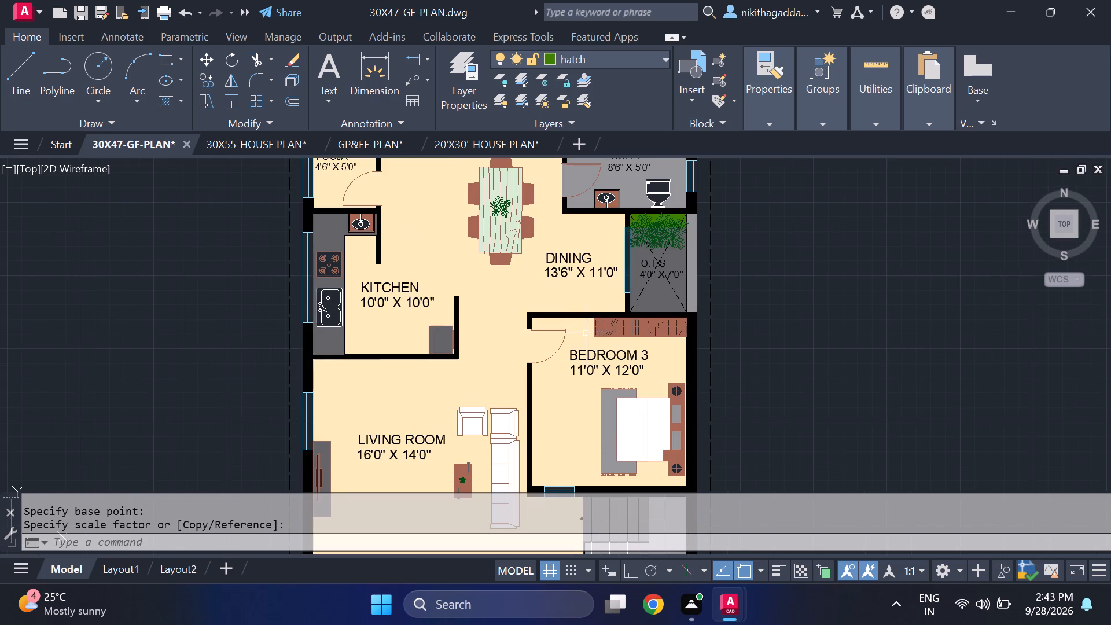
left_click(600, 361)
left_click(599, 371)
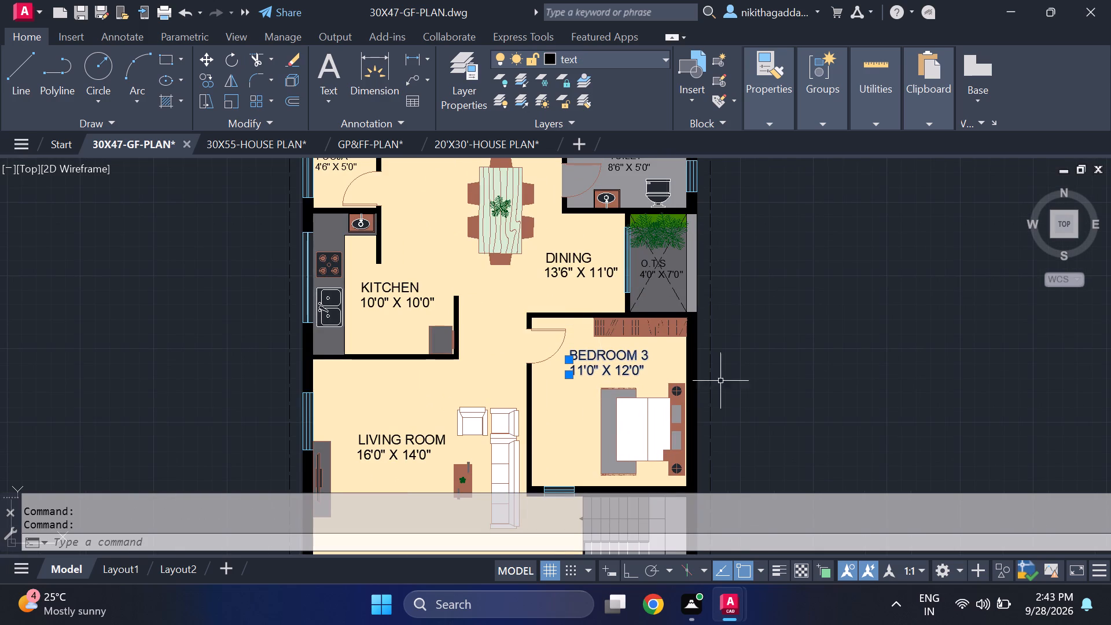
type("SCALE")
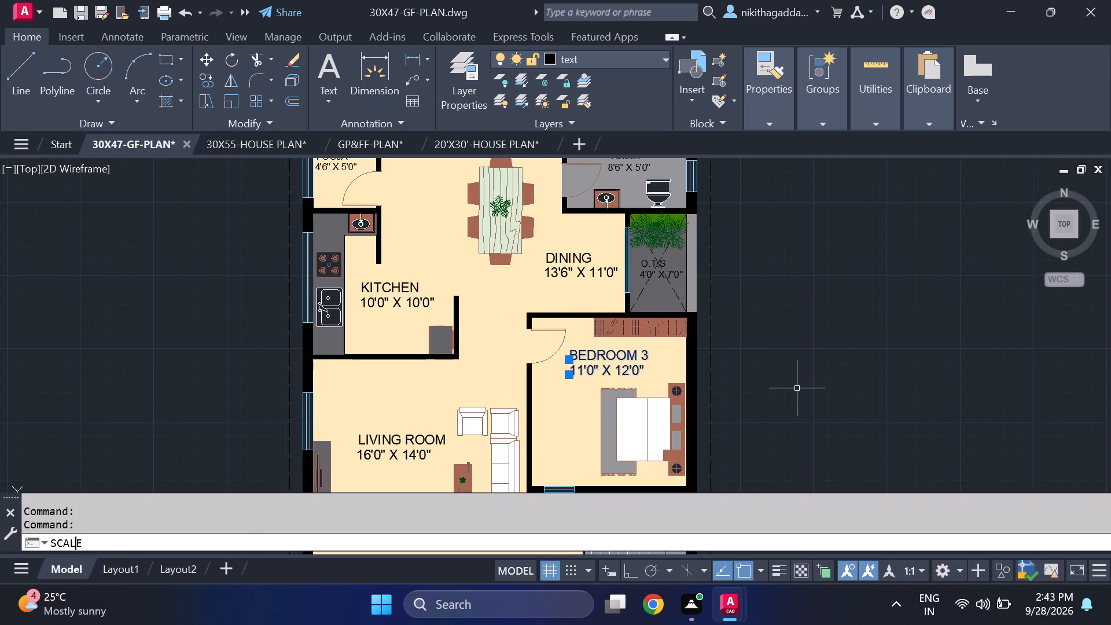
key("Return")
scroll(635, 349, "up", 2)
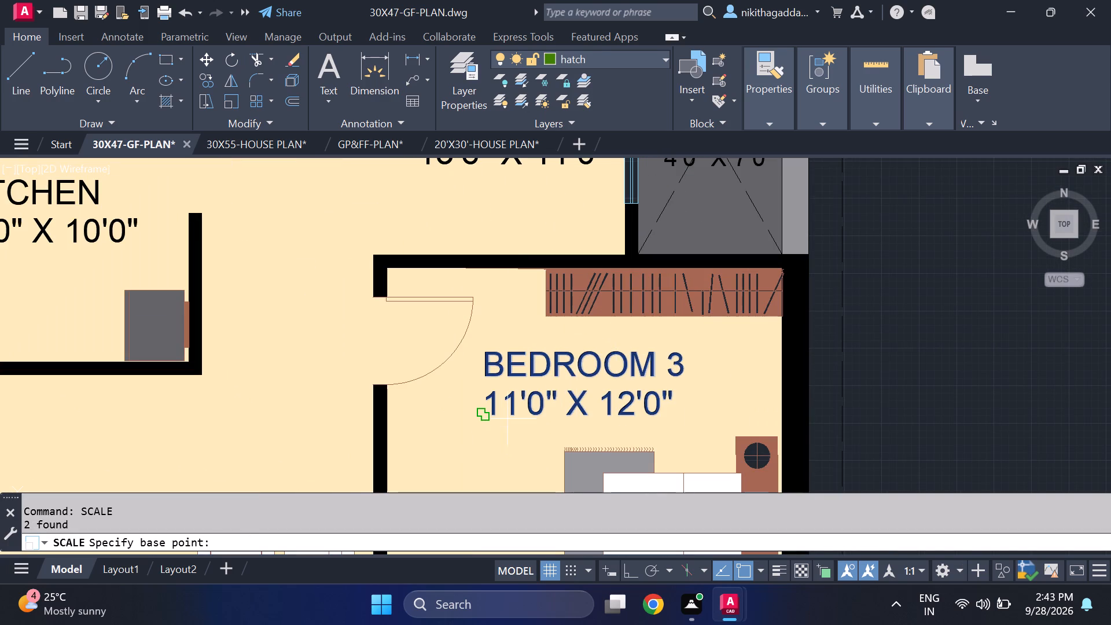
left_click(480, 416)
scroll(556, 375, "up", 1)
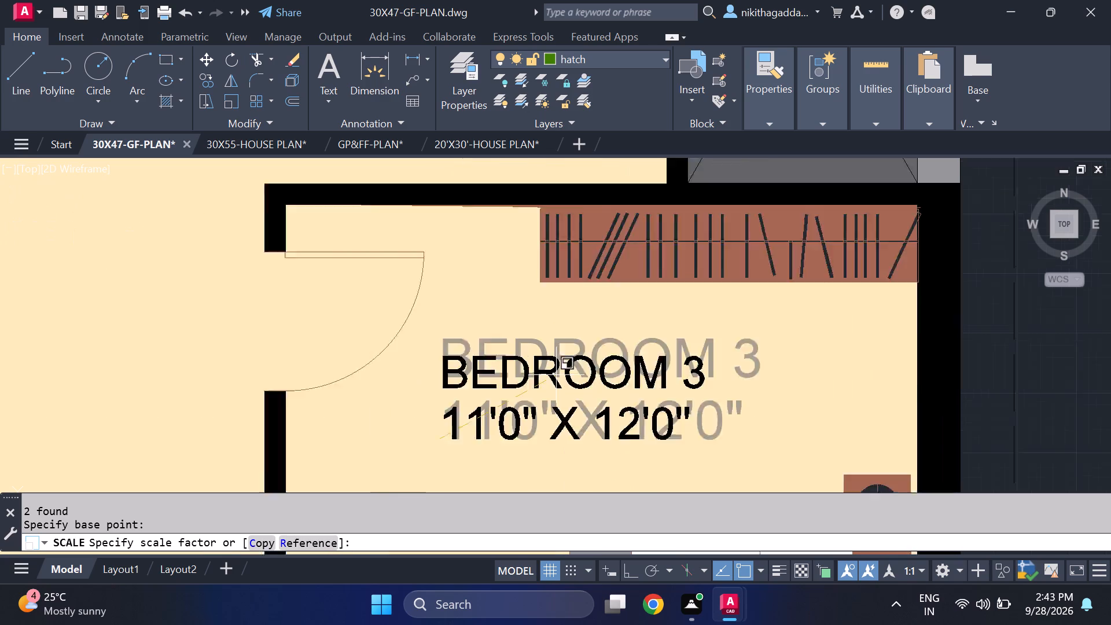
scroll(556, 375, "up", 2)
left_click(566, 368)
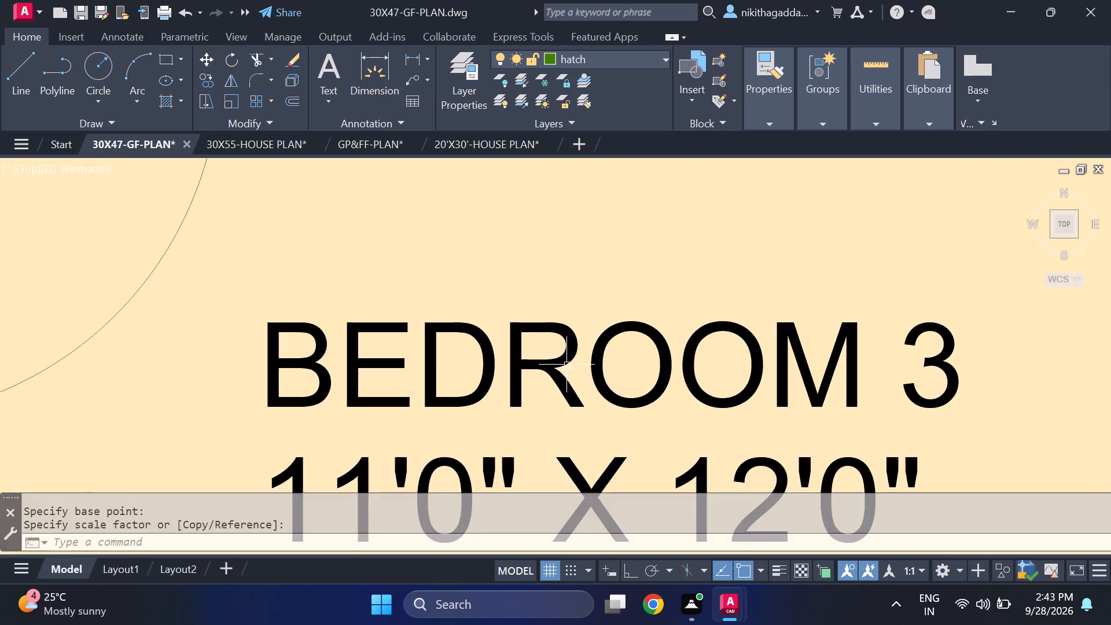
Scale down both lines of the LIVING ROOM label inside the plan slightly from the lower-left corner of its size line.
scroll(566, 363, "down", 6)
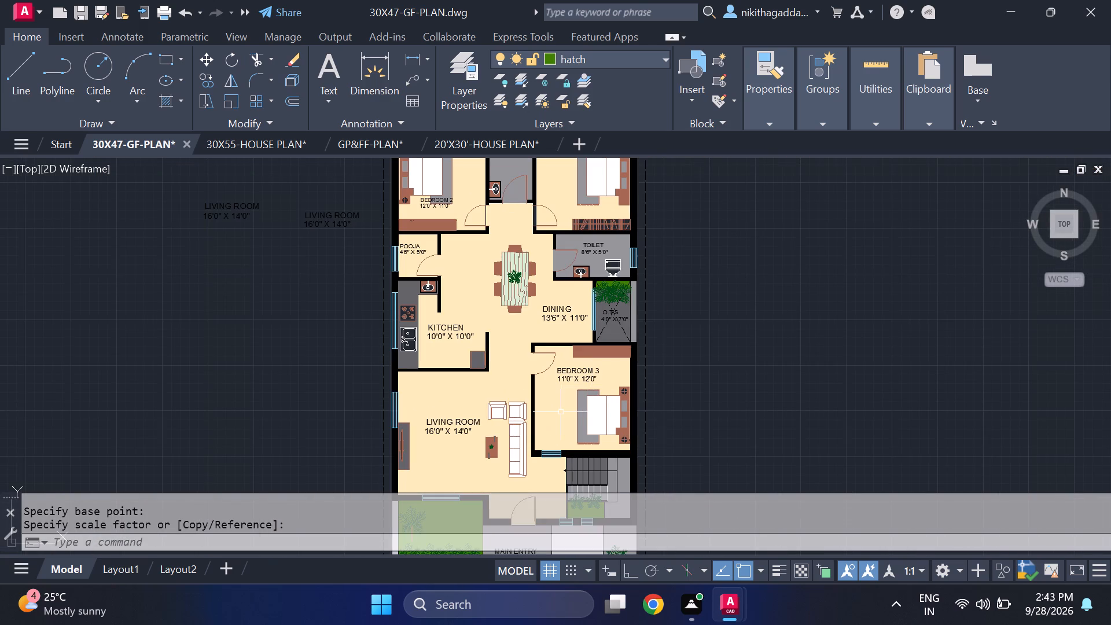
scroll(562, 412, "down", 1)
scroll(561, 413, "up", 1)
middle_click_drag(558, 413, 608, 422)
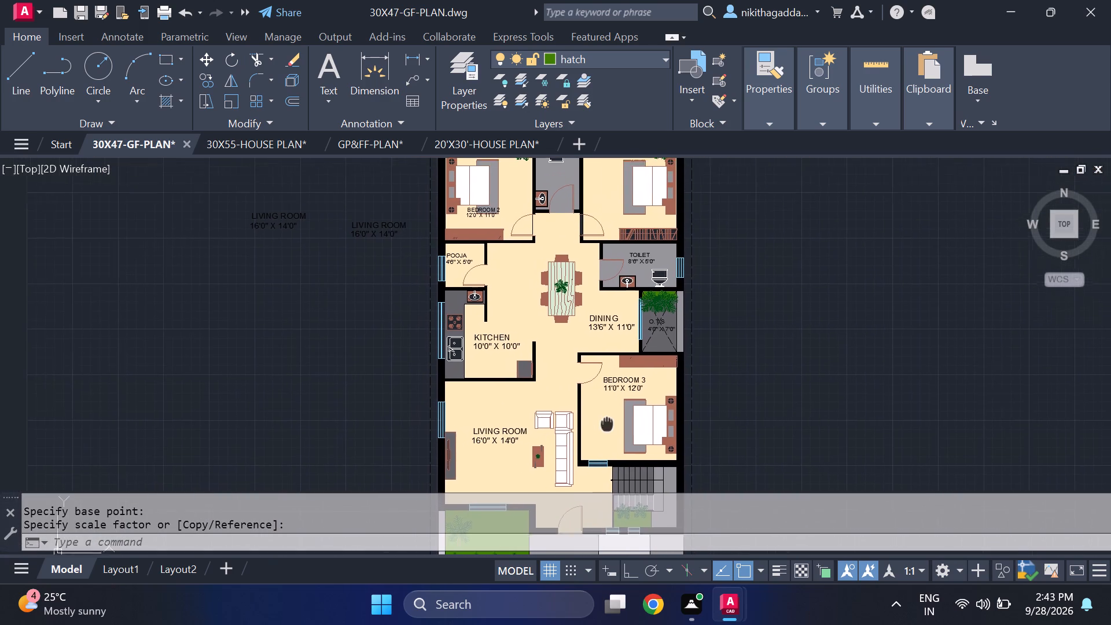
middle_click_drag(608, 422, 612, 421)
left_click(511, 426)
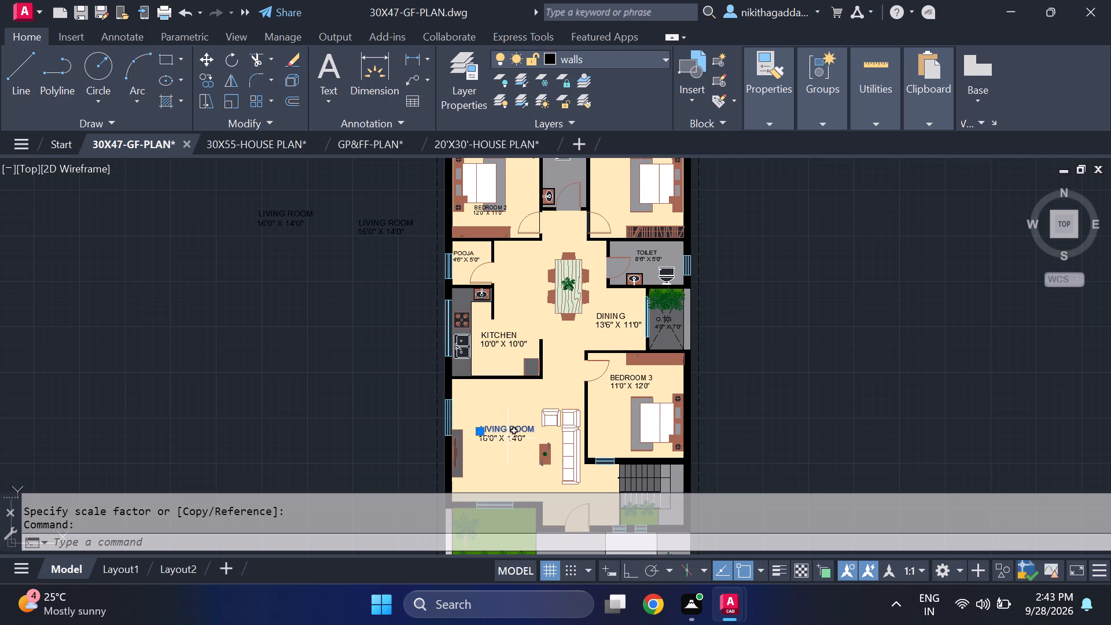
left_click(507, 438)
type("SCALE")
key("Return")
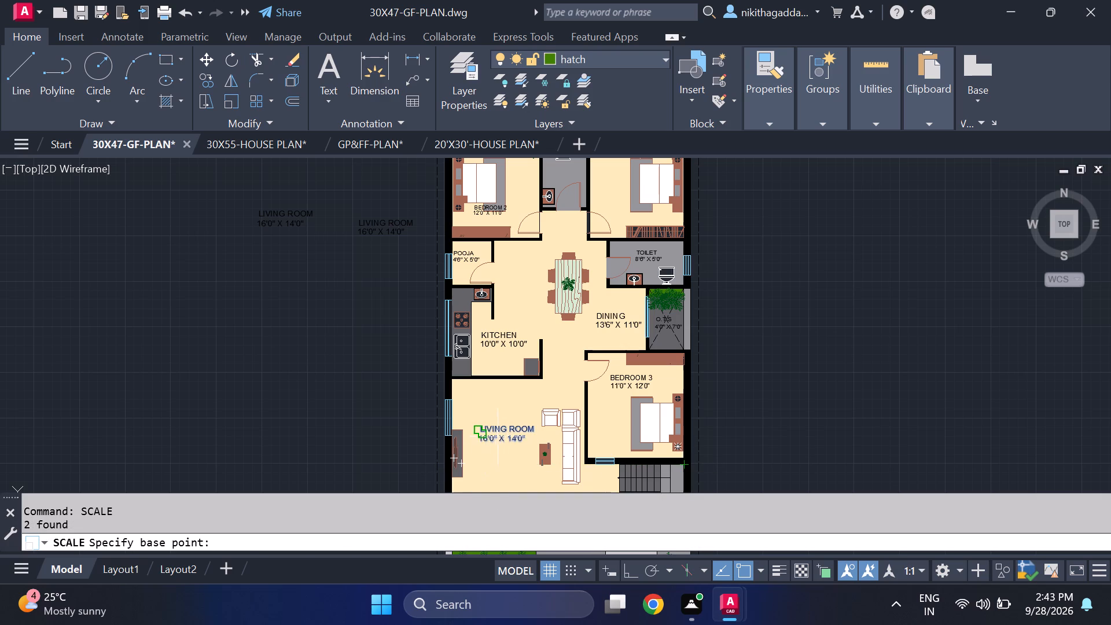
left_click(490, 443)
scroll(504, 428, "up", 3)
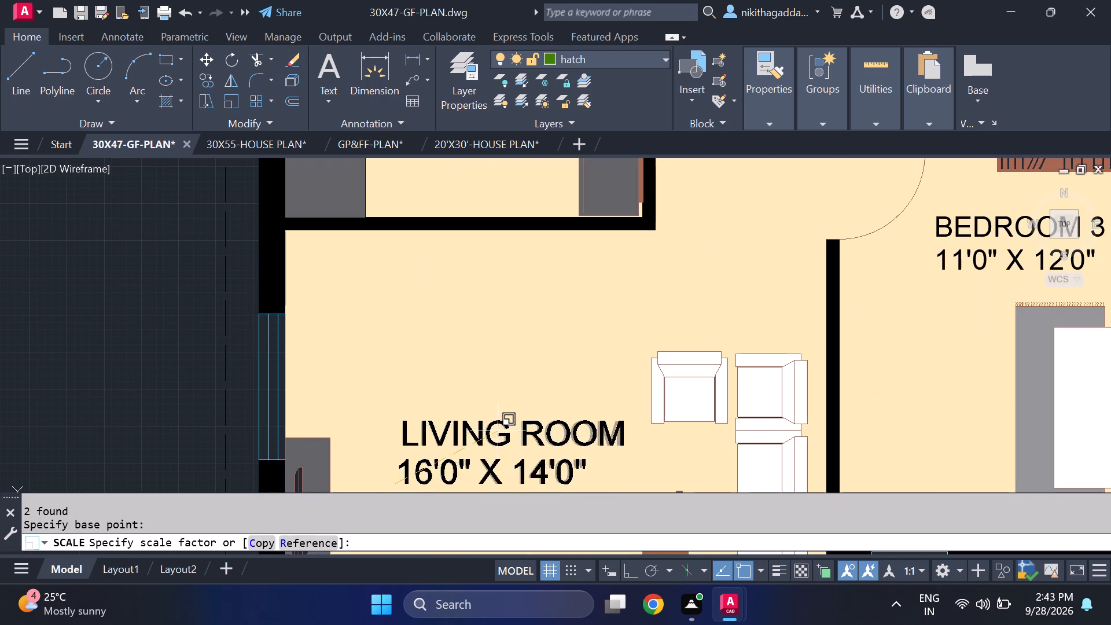
left_click(485, 435)
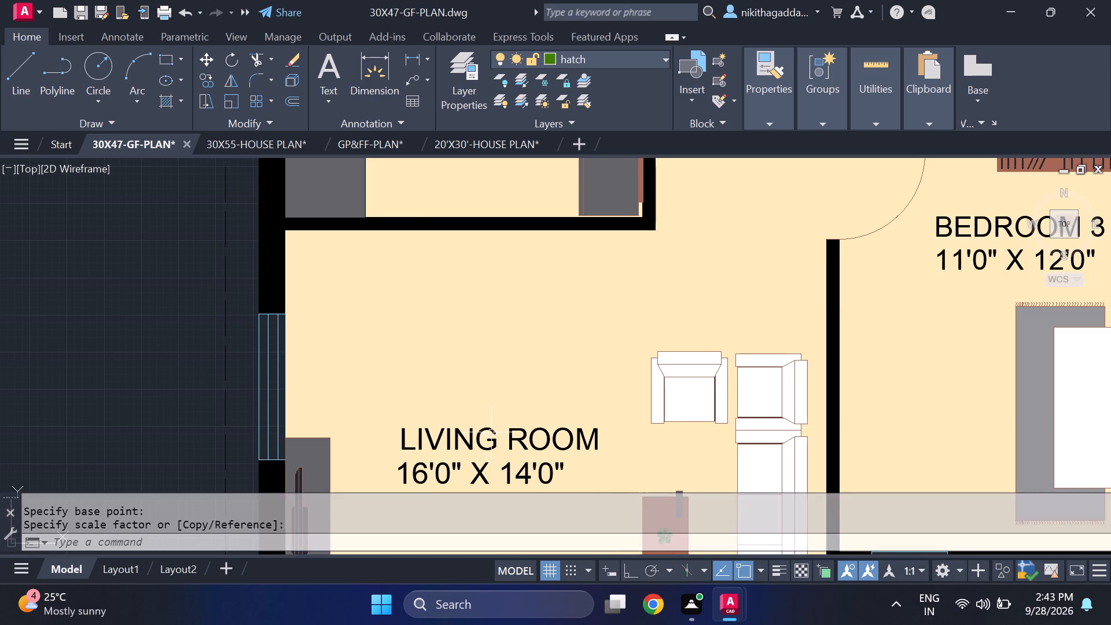
Scale down both lines of the KITCHEN label from the lower-left corner of its size line.
scroll(498, 432, "down", 3)
middle_click_drag(579, 355, 577, 387)
middle_click_drag(544, 375, 543, 375)
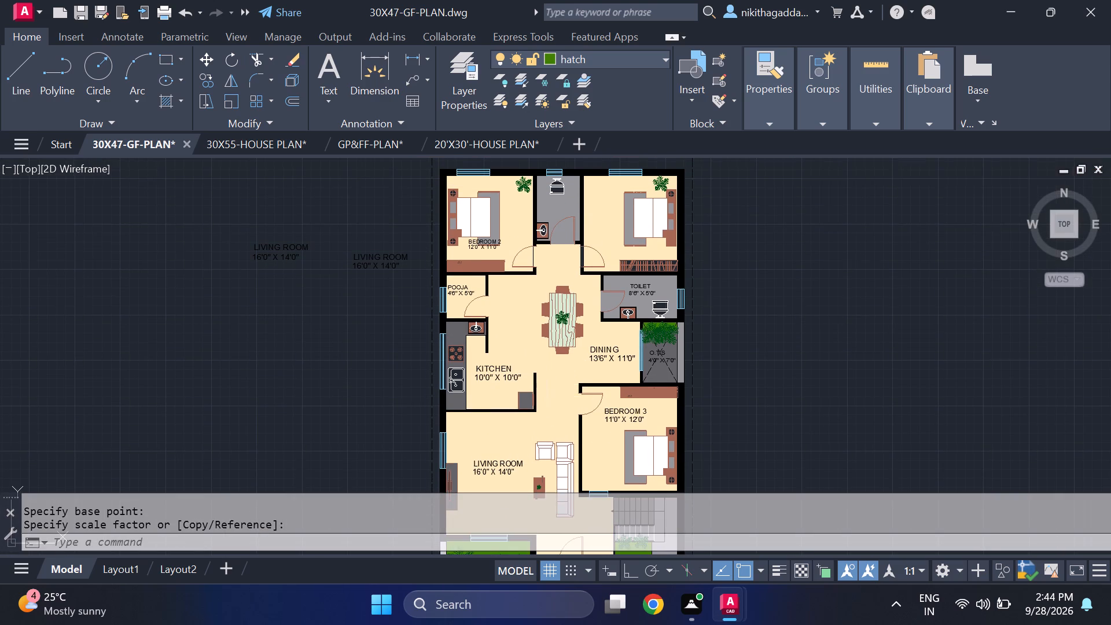
middle_click_drag(543, 375, 543, 408)
scroll(499, 410, "down", 1)
scroll(495, 413, "up", 1)
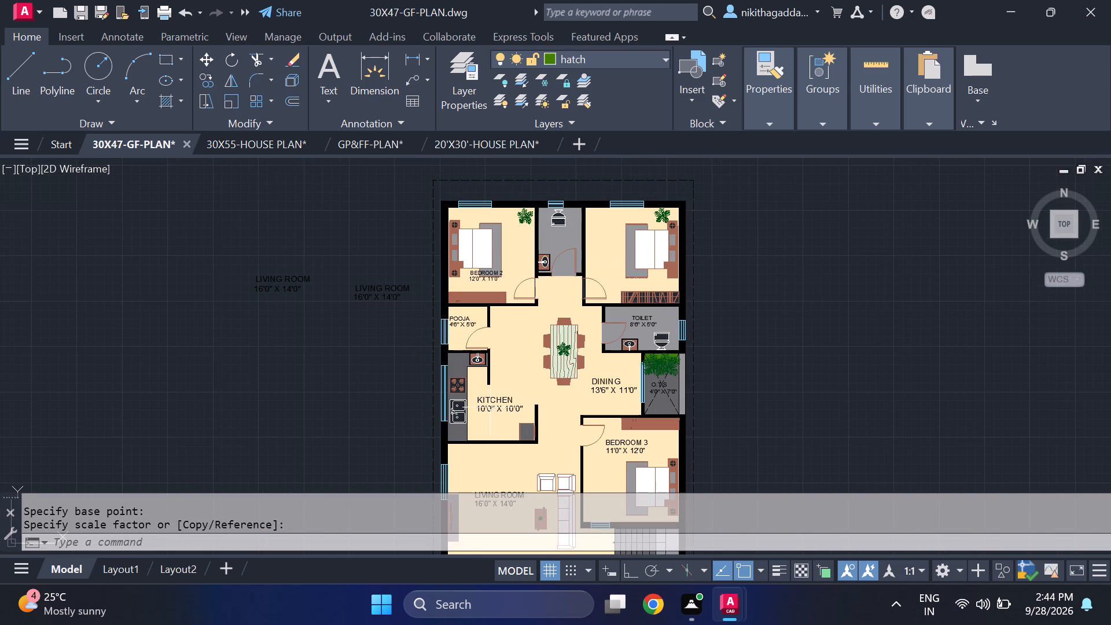
scroll(484, 403, "up", 1)
left_click(512, 389)
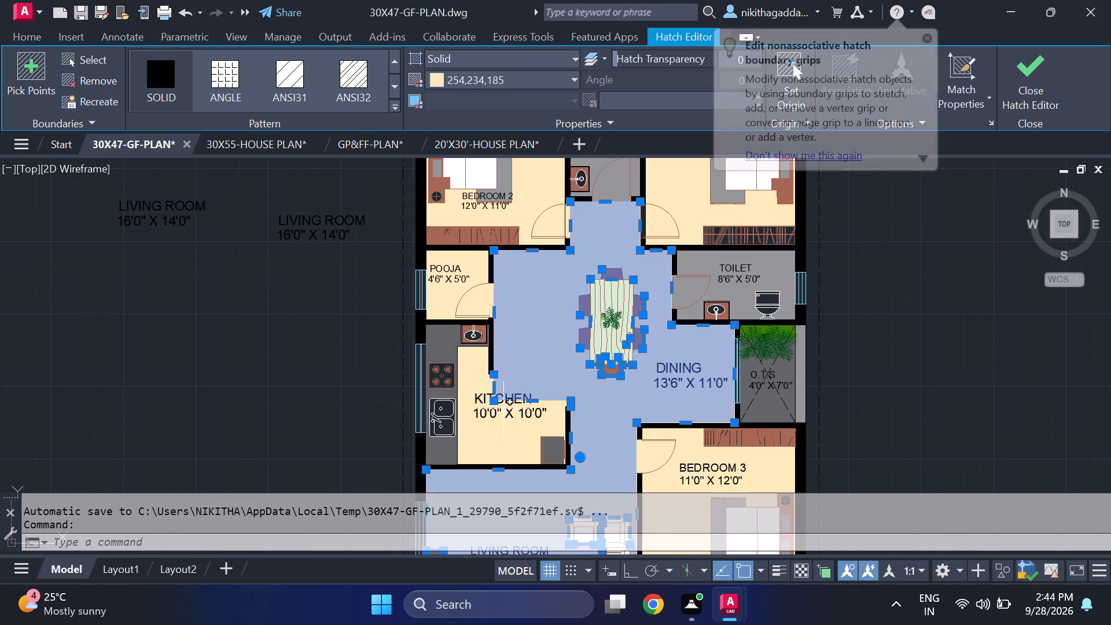
key("Escape")
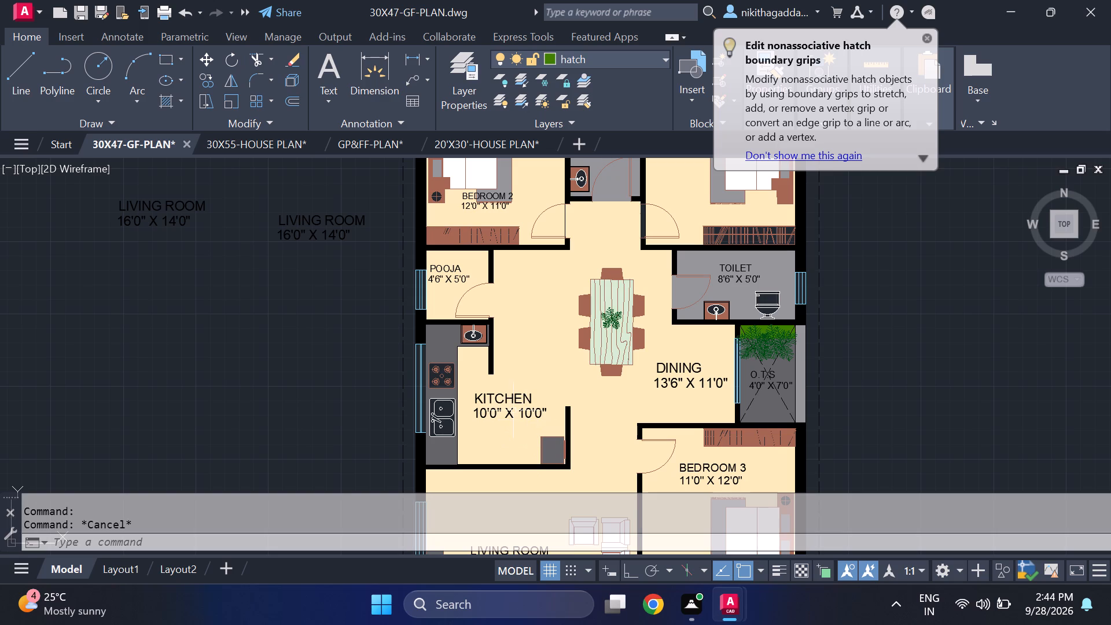
left_click(503, 402)
left_click(500, 414)
type("SCALE")
key("Return")
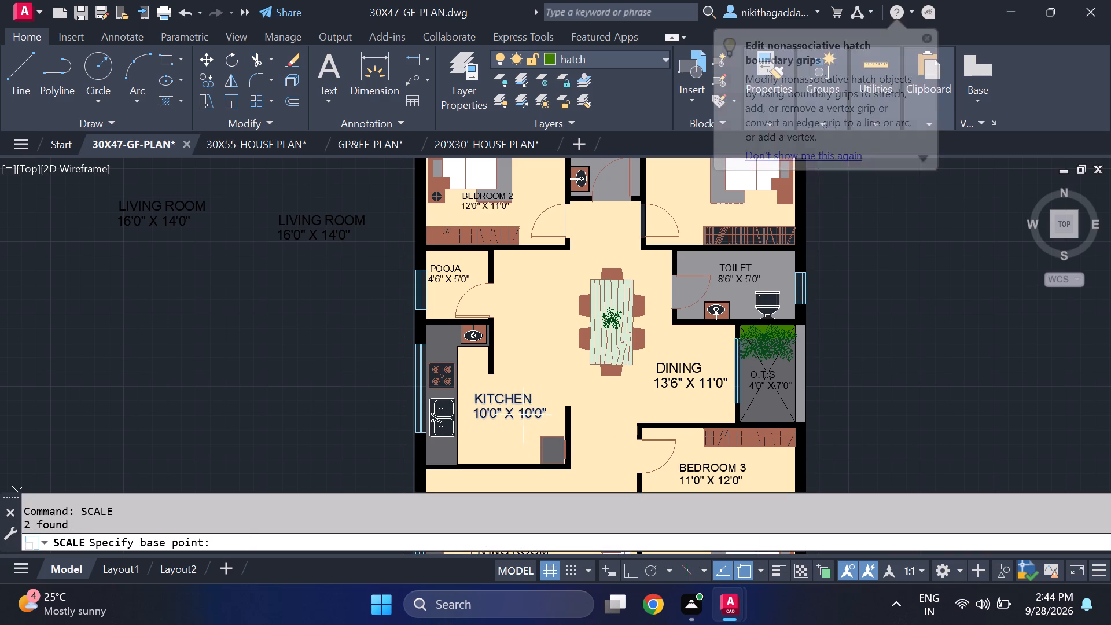
left_click(474, 419)
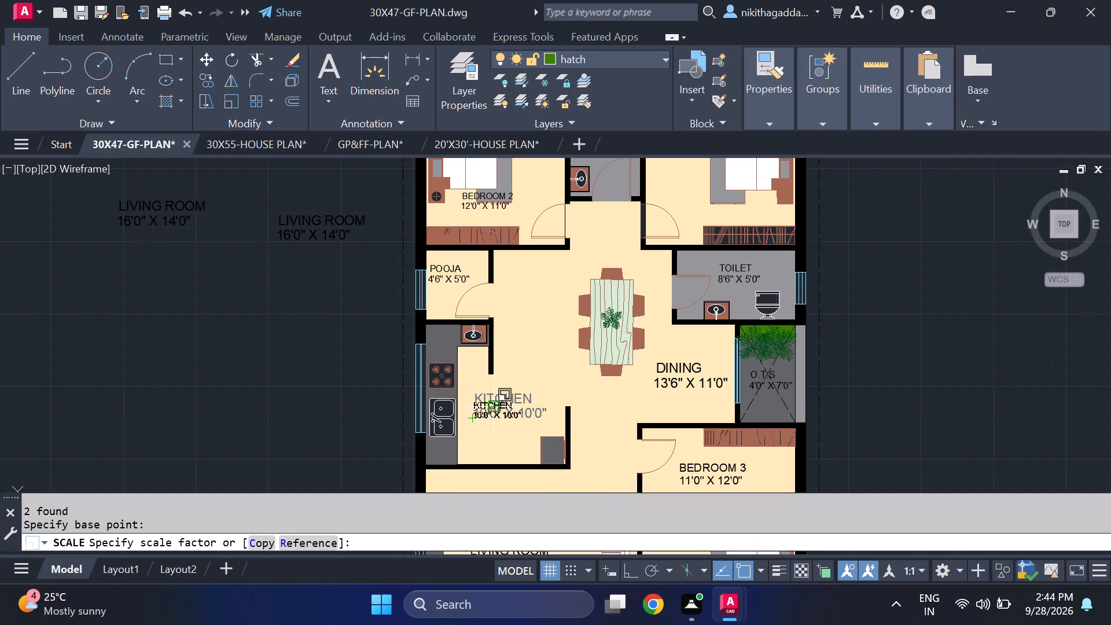
scroll(496, 406, "up", 3)
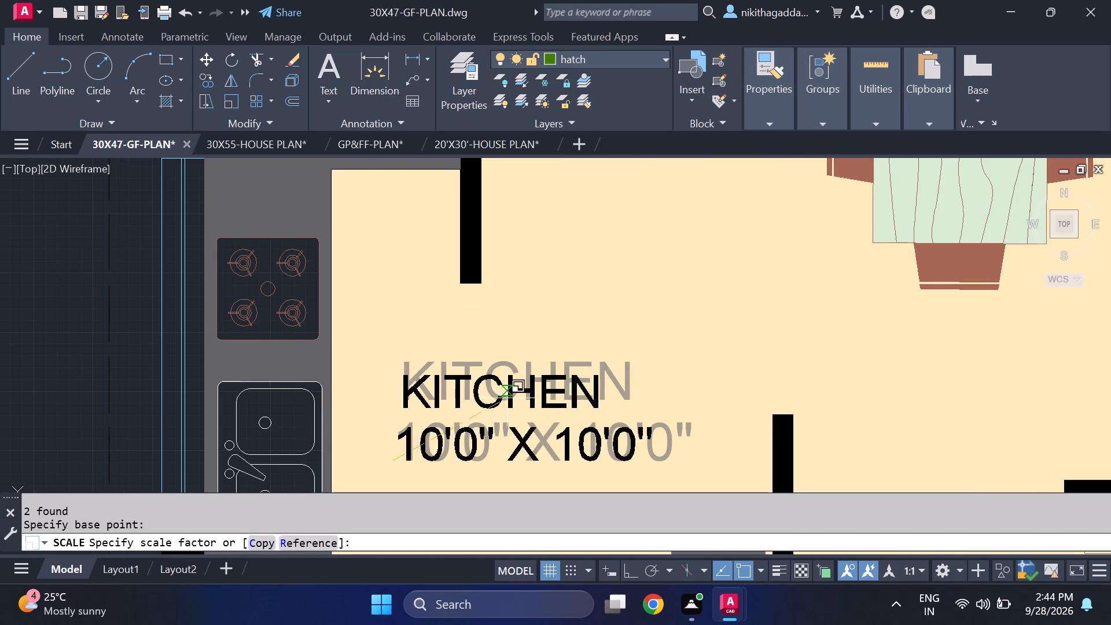
left_click(507, 398)
Scale up both lines of the BEDROOM 2 label slightly from the lower-left corner of its size line.
scroll(539, 403, "down", 4)
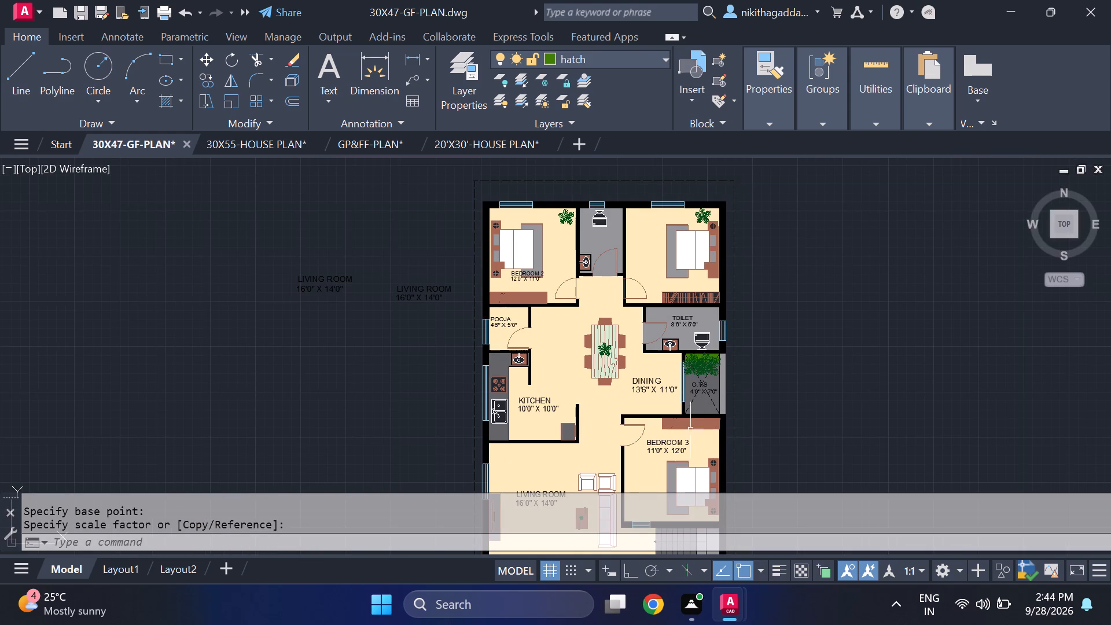
middle_click_drag(687, 432, 648, 394)
scroll(639, 381, "down", 1)
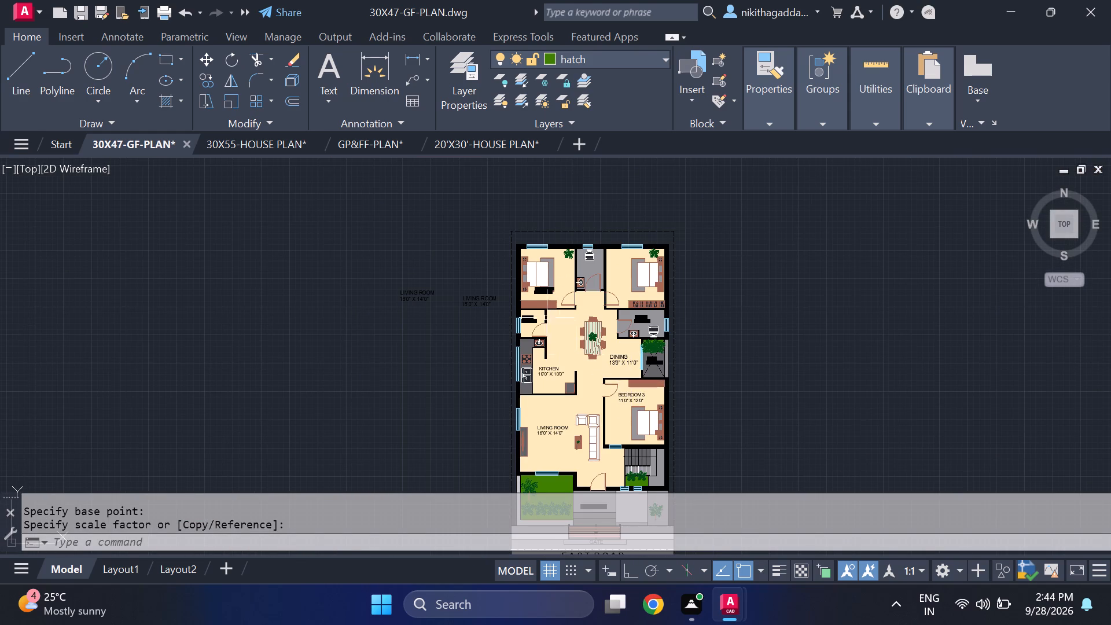
scroll(543, 311, "up", 3)
left_click(549, 273)
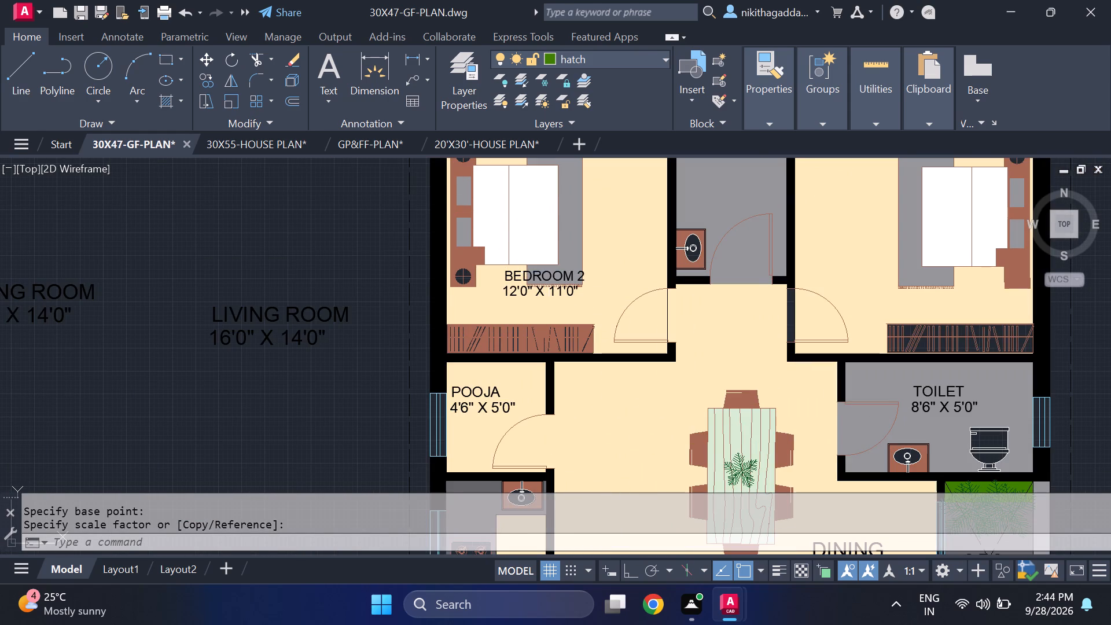
left_click(541, 299)
key("Escape")
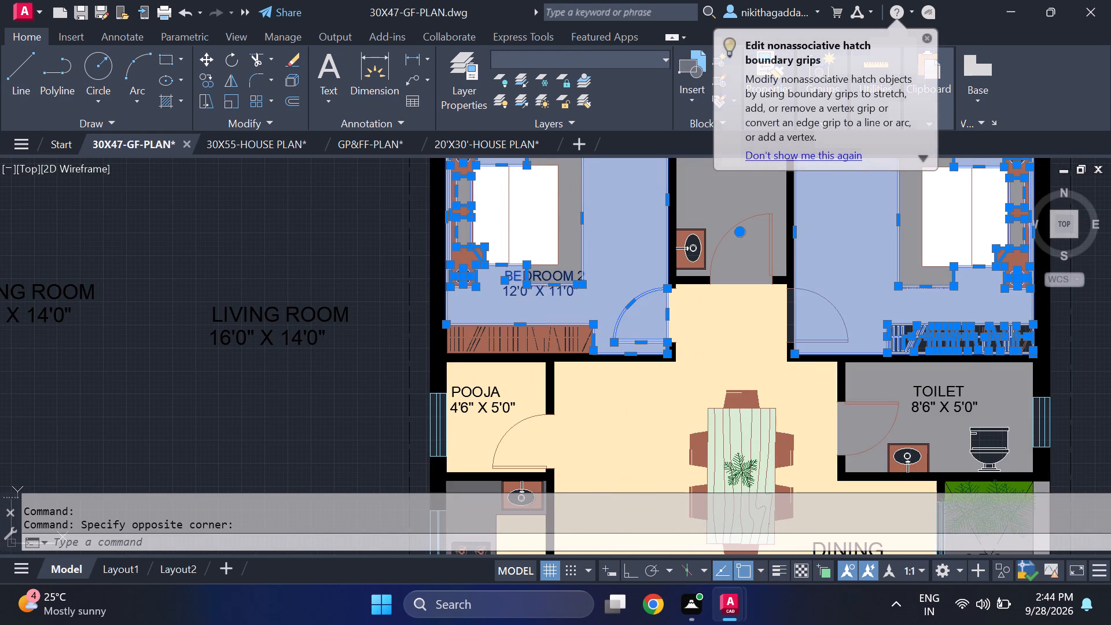
scroll(552, 261, "up", 1)
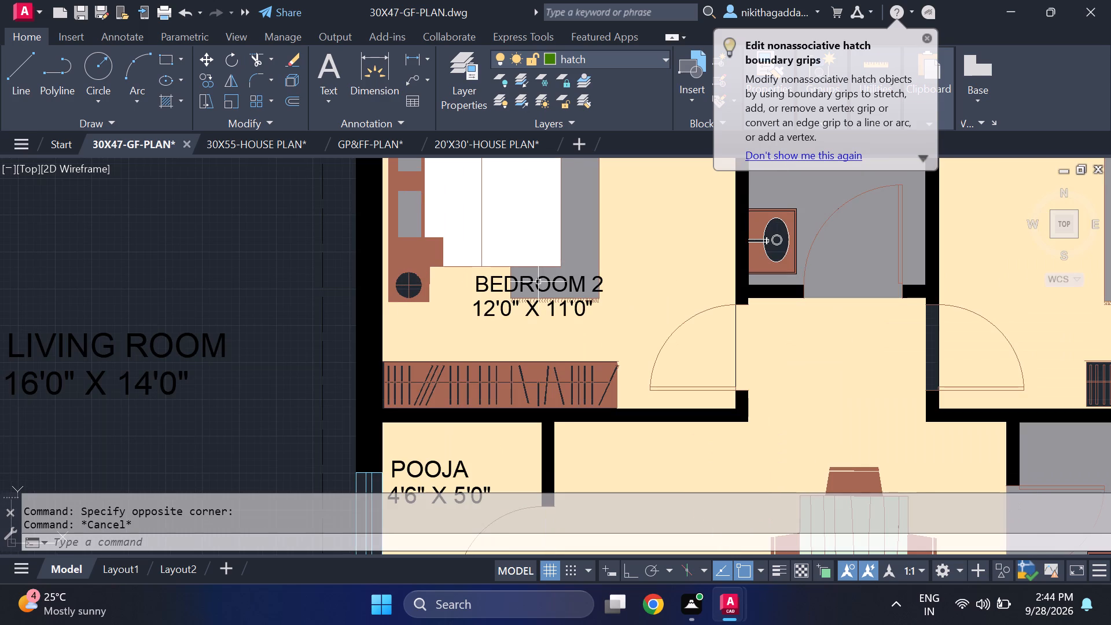
left_click(538, 282)
left_click(536, 311)
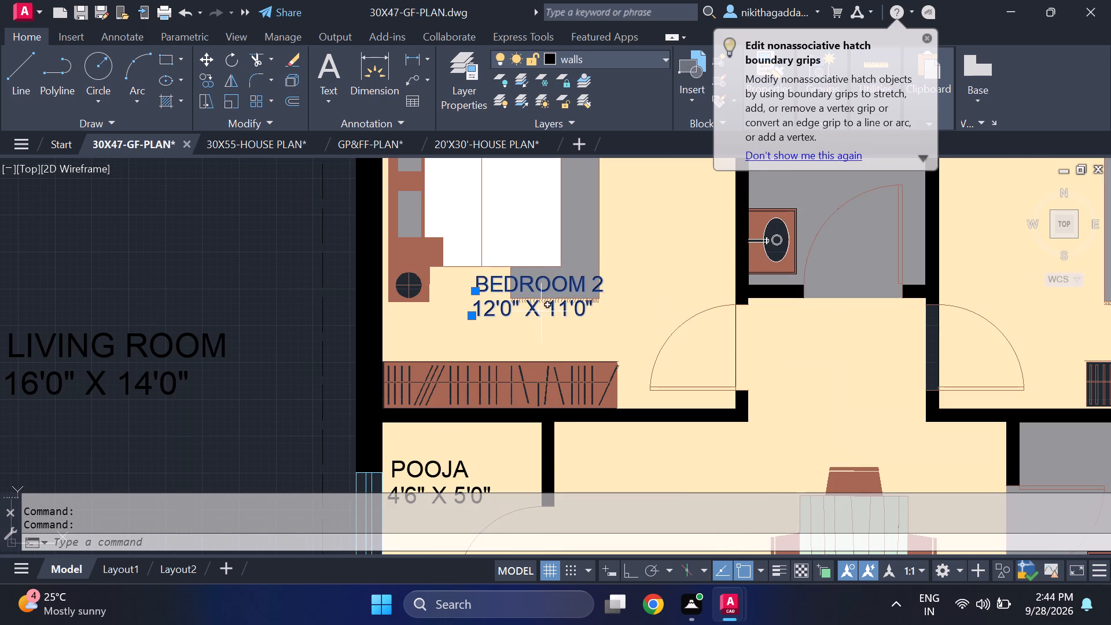
type("SCALE")
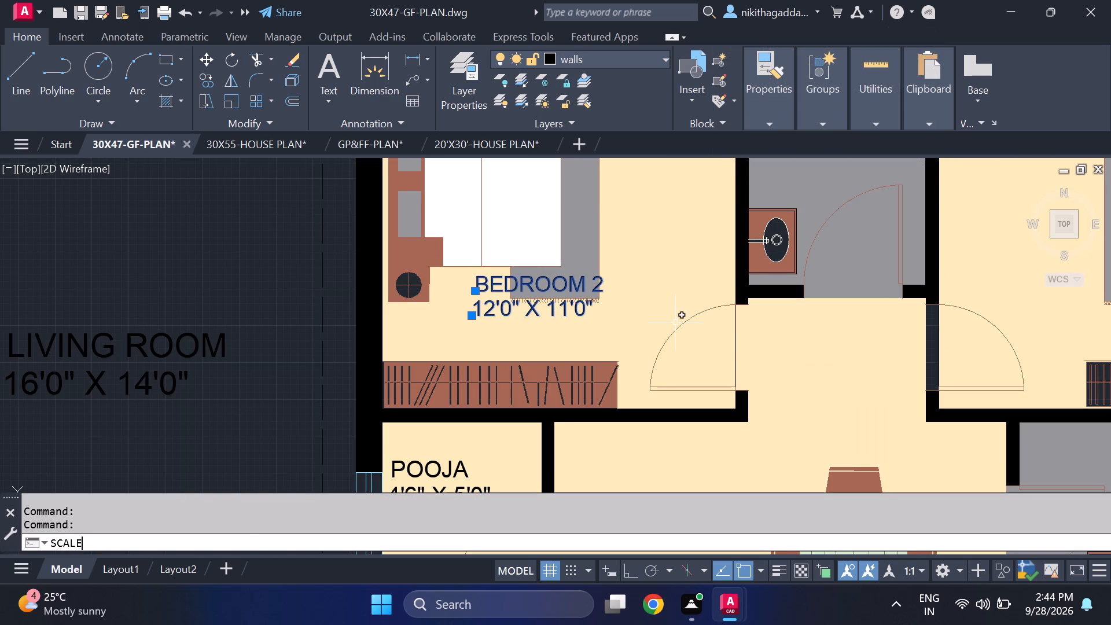
key("Return")
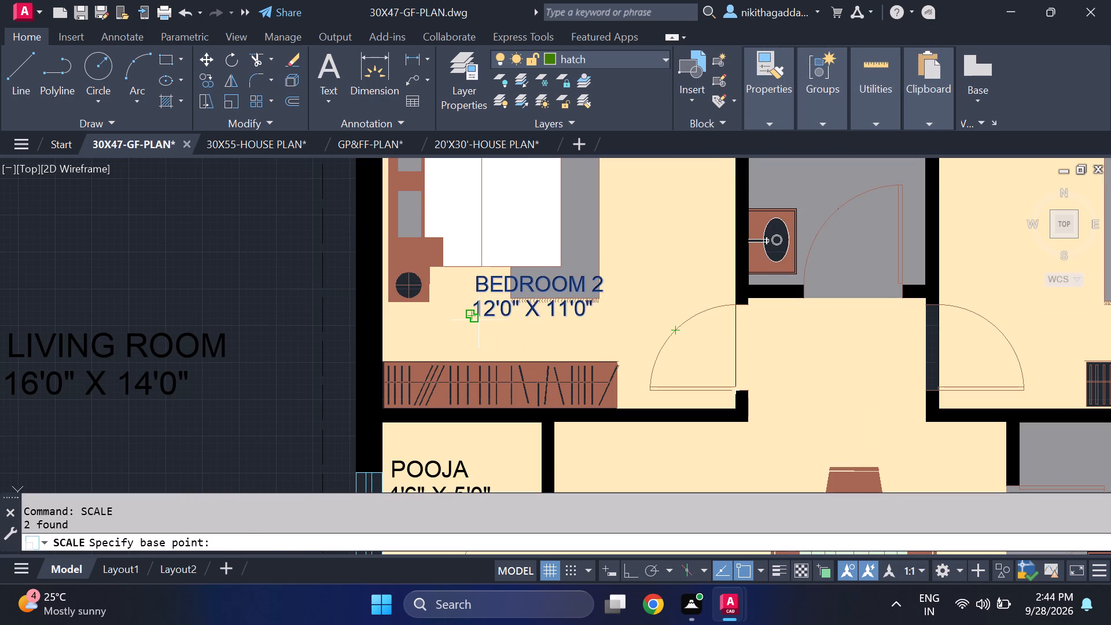
left_click(479, 320)
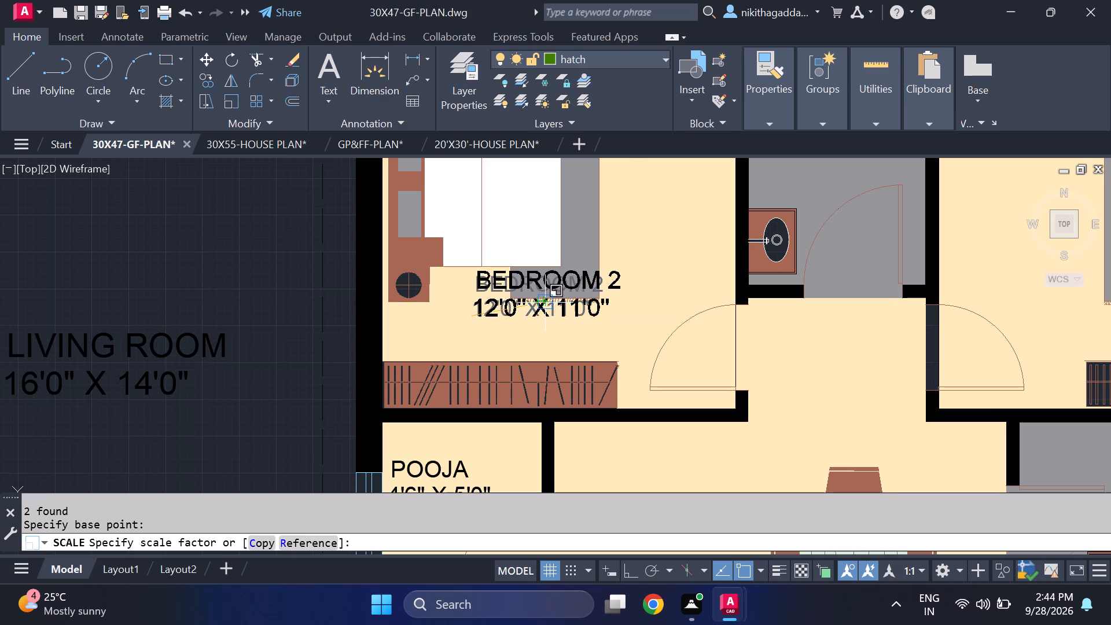
scroll(547, 304, "up", 4)
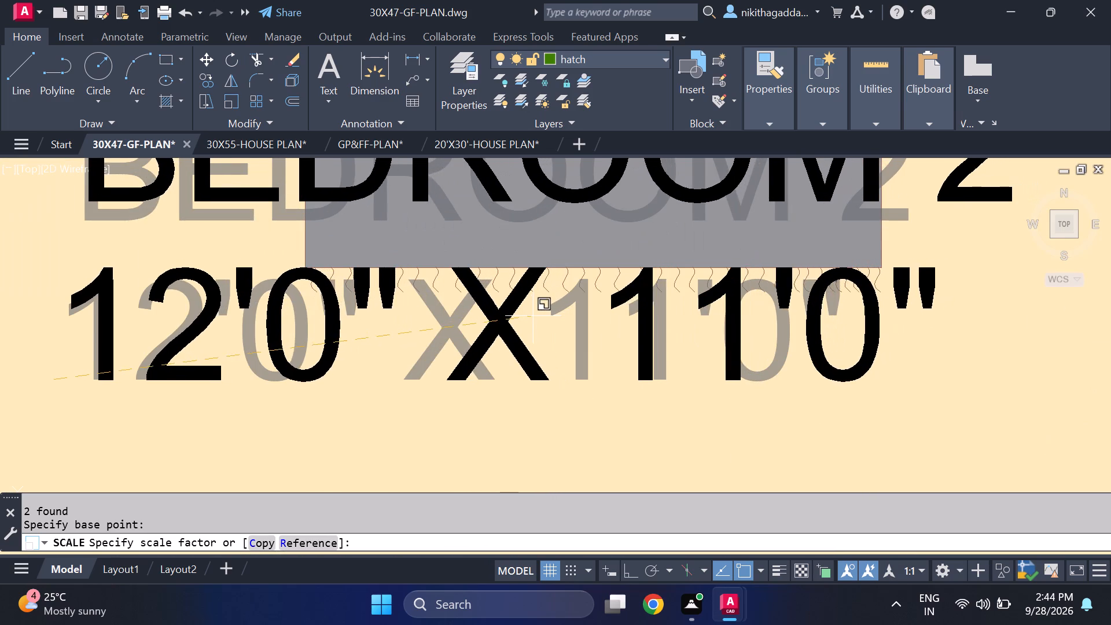
left_click(533, 316)
Change the name line of the farther spare LIVING ROOM label outside the plan to MASTER.
scroll(541, 326, "down", 5)
scroll(648, 384, "down", 2)
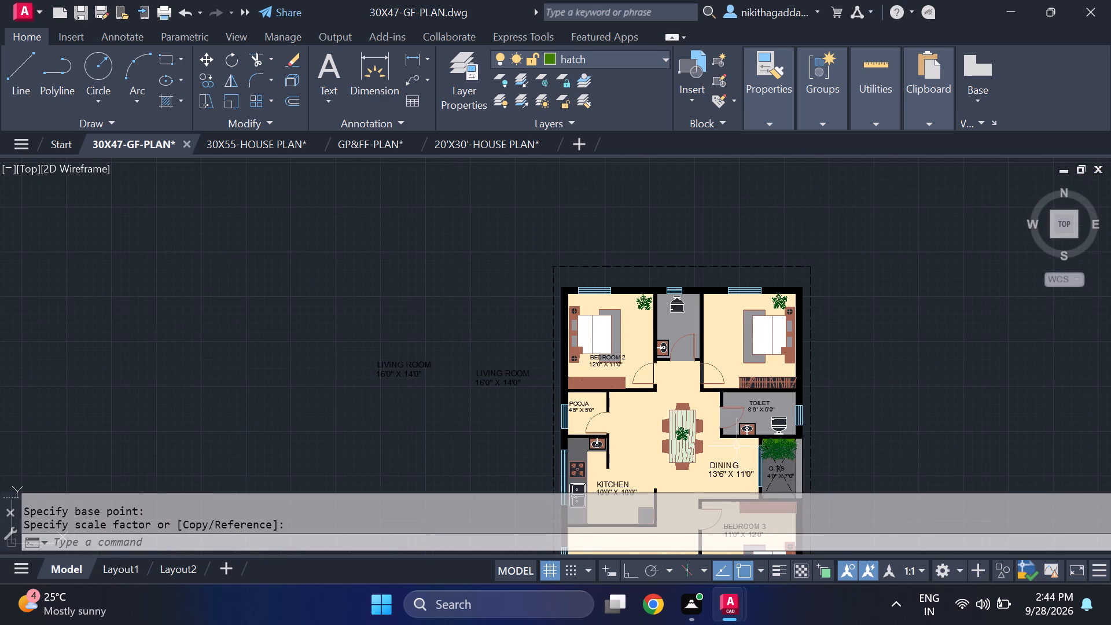
middle_click_drag(734, 446, 632, 355)
middle_click_drag(696, 355, 695, 294)
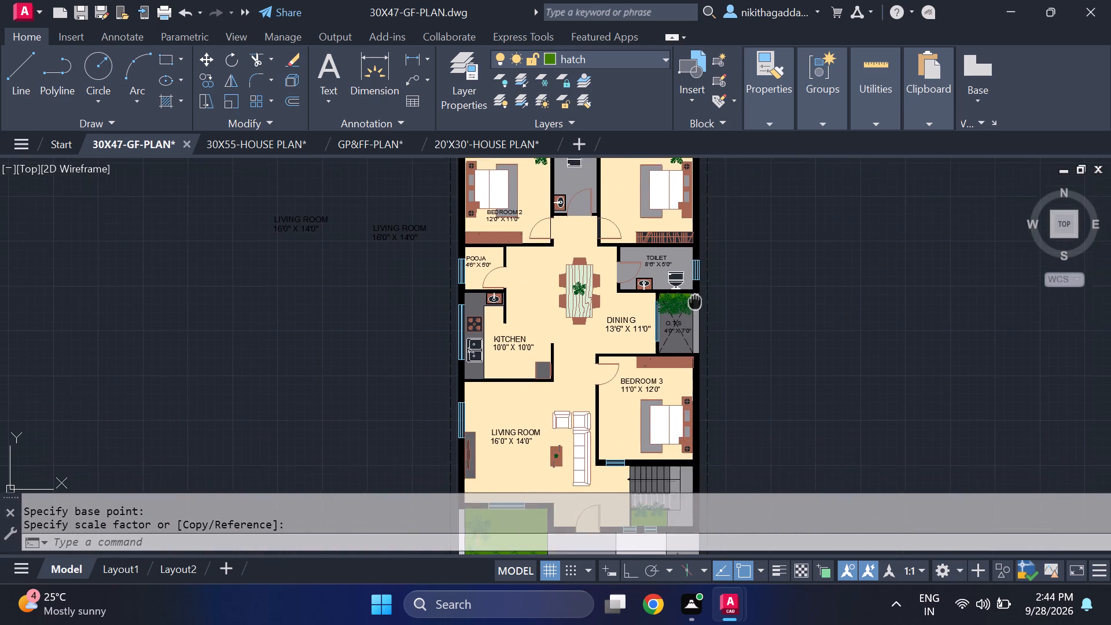
middle_click_drag(695, 294, 789, 413)
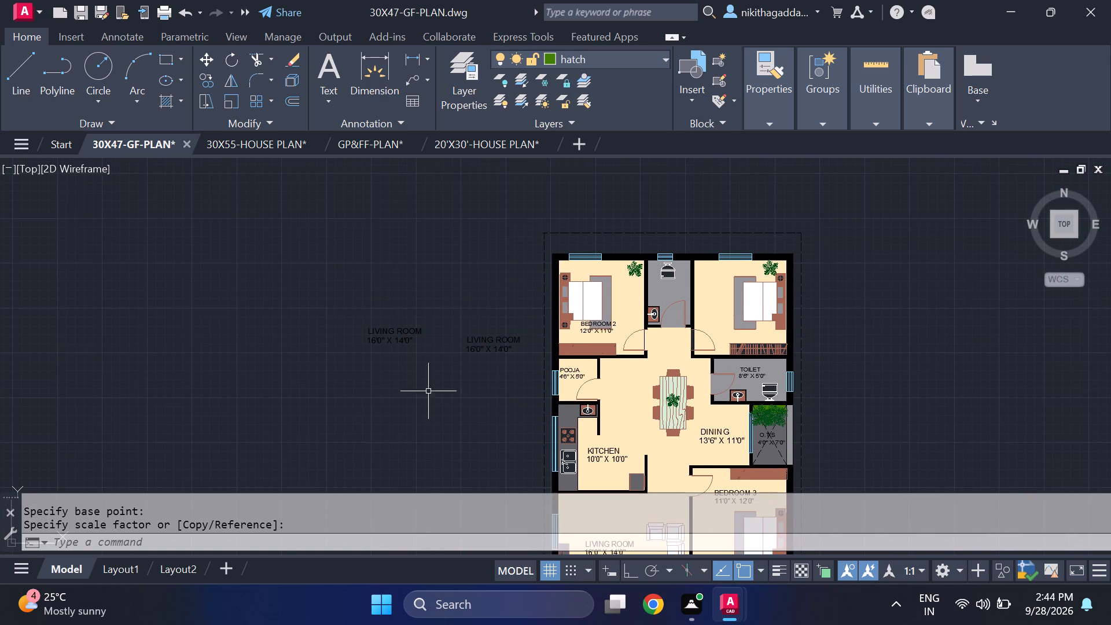
scroll(413, 329, "up", 2)
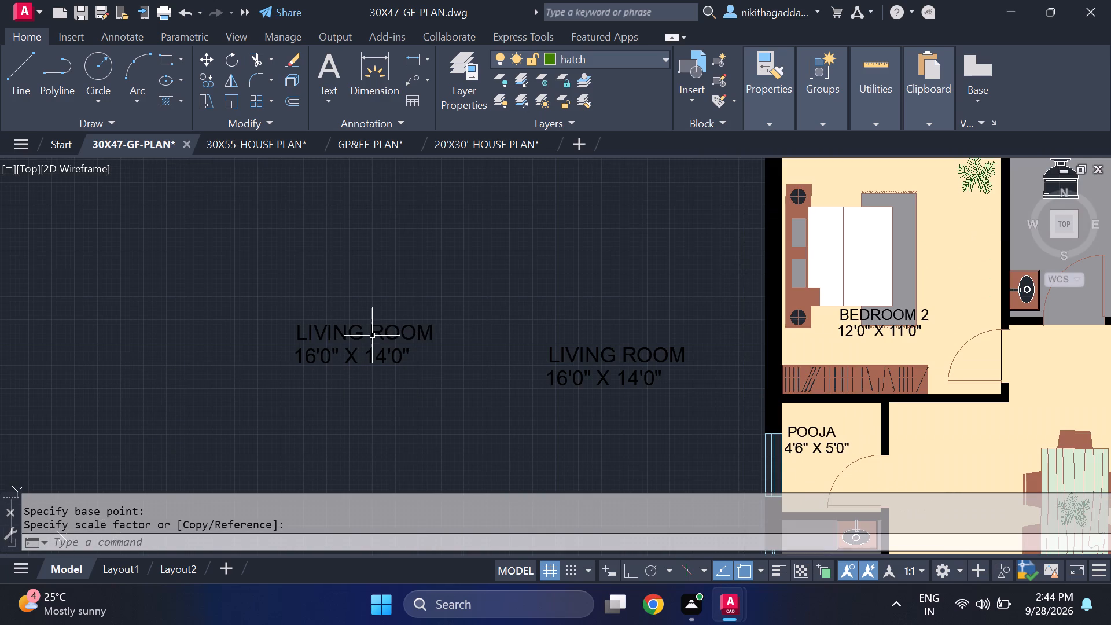
double_click(371, 333)
key("Delete")
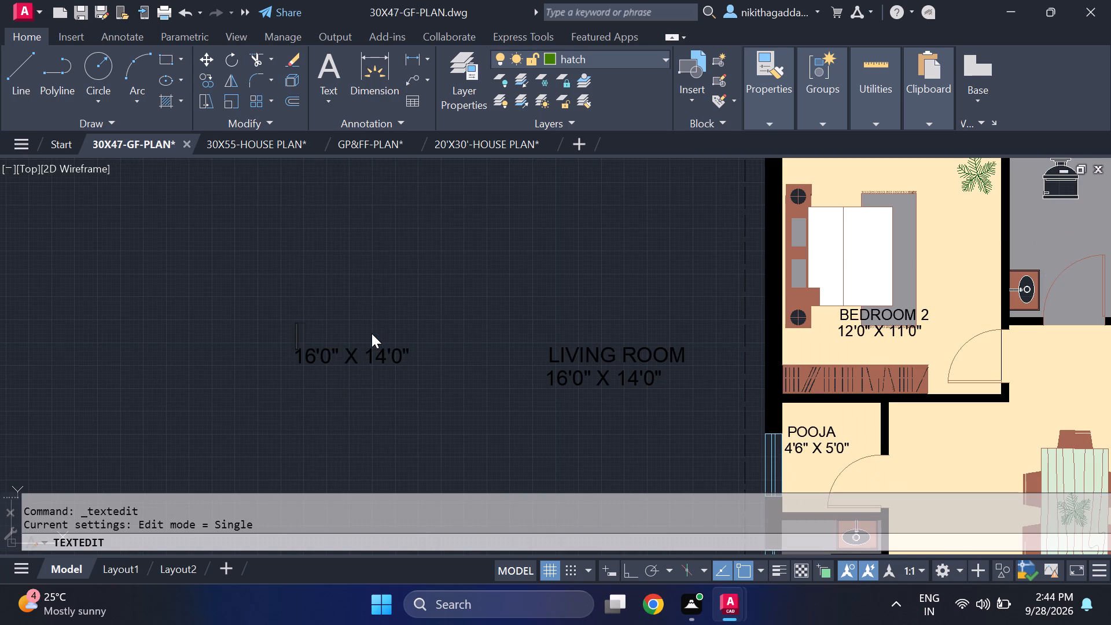
type("BEDR")
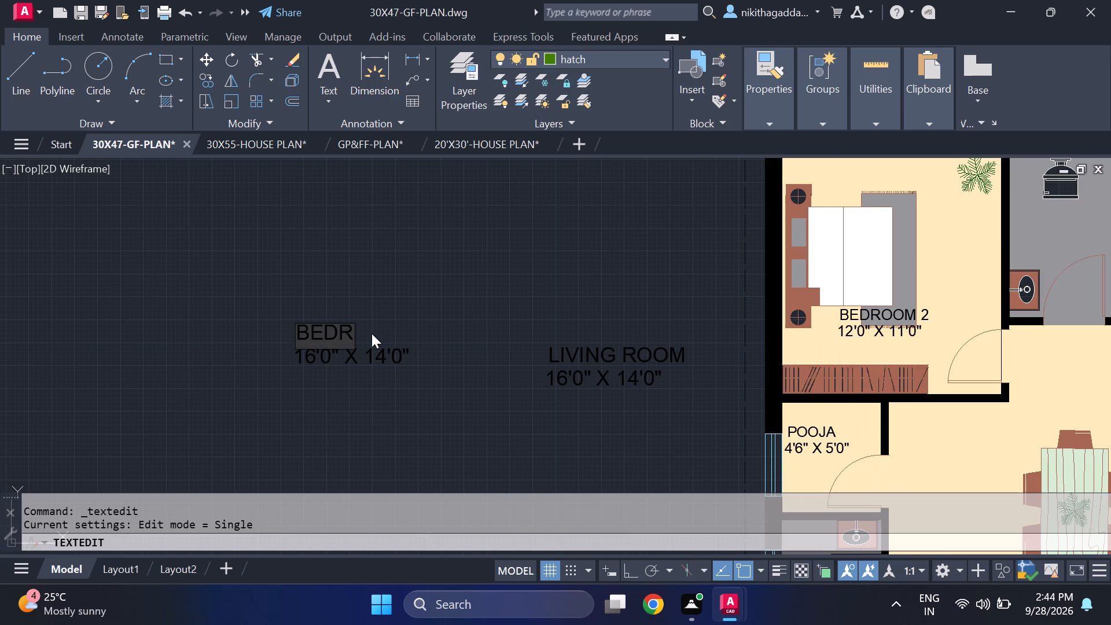
type("OOM")
key("BackSpace")
key("BackSpace")
key("BackSpace")
key("BackSpace")
key("BackSpace")
key("BackSpace")
key("BackSpace")
key("BackSpace")
key("BackSpace")
key("BackSpace")
key("BackSpace")
key("BackSpace")
type("MASTER")
key("Return")
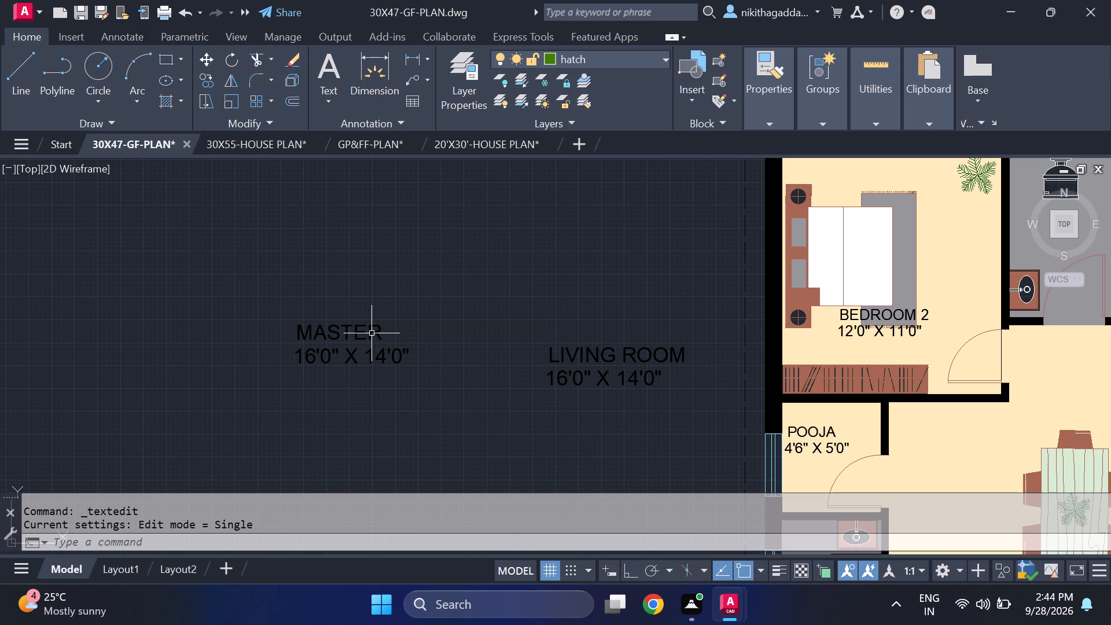
Move the size line under MASTER straight down about 11 inches to leave room for another text line.
left_click(357, 348)
key("m")
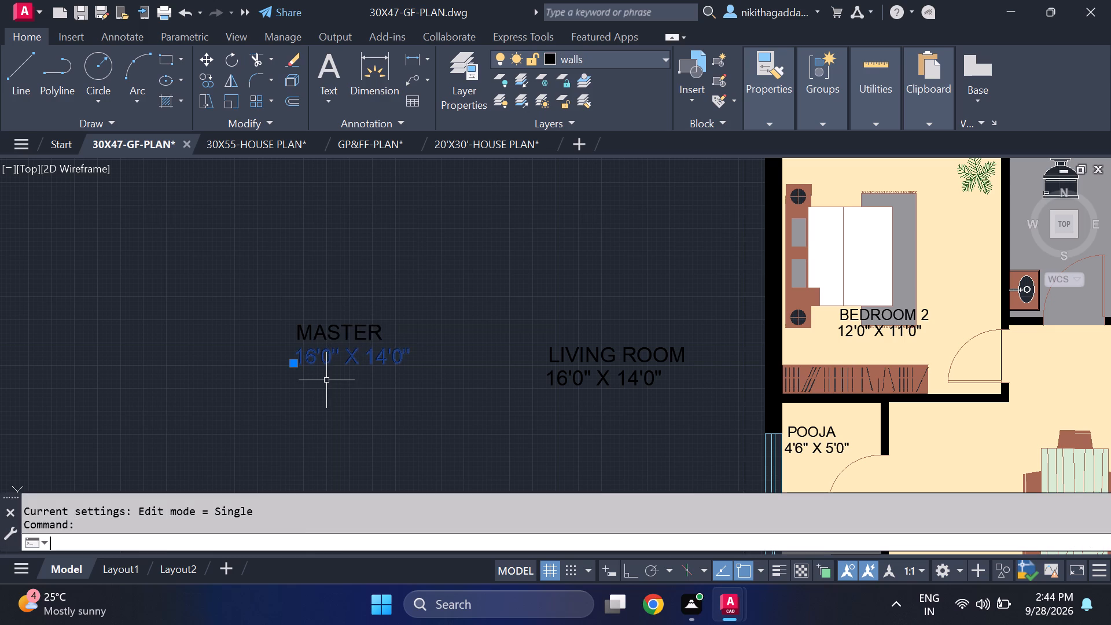
key("Return")
left_click(301, 367)
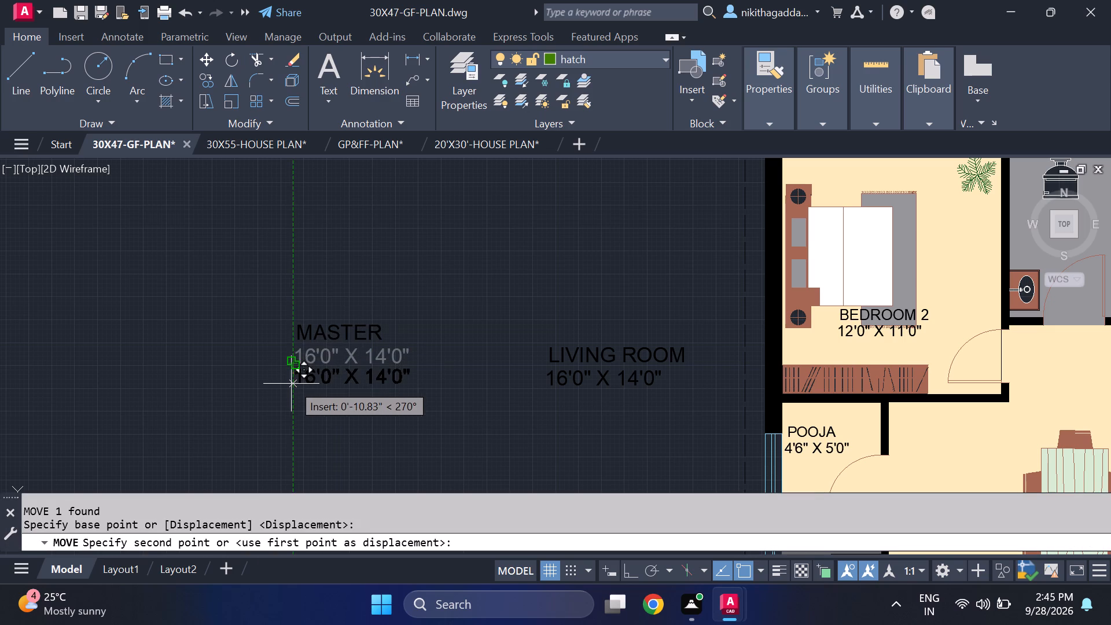
left_click(291, 384)
Copy the MASTER text line into the gap just above its size line.
left_click(350, 329)
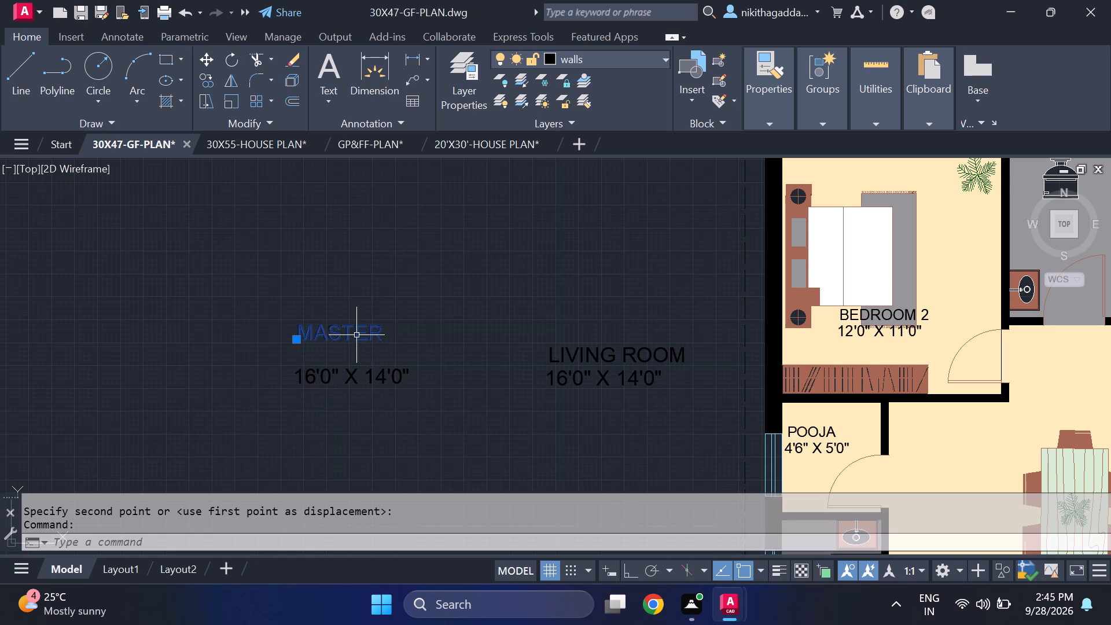
type("CO")
key("Return")
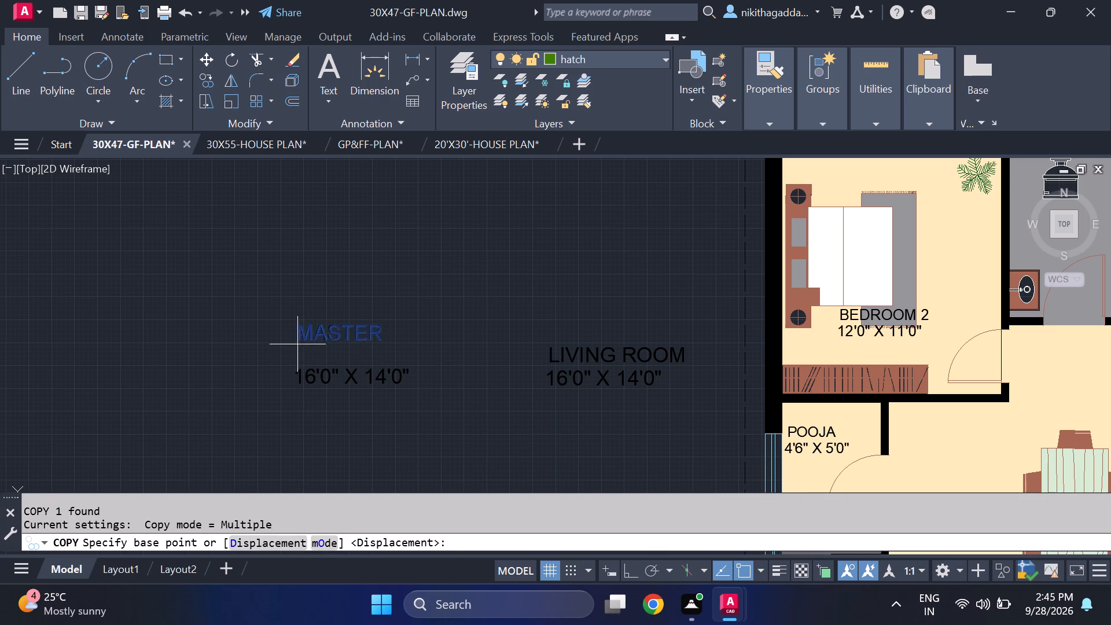
left_click(297, 344)
left_click(295, 363)
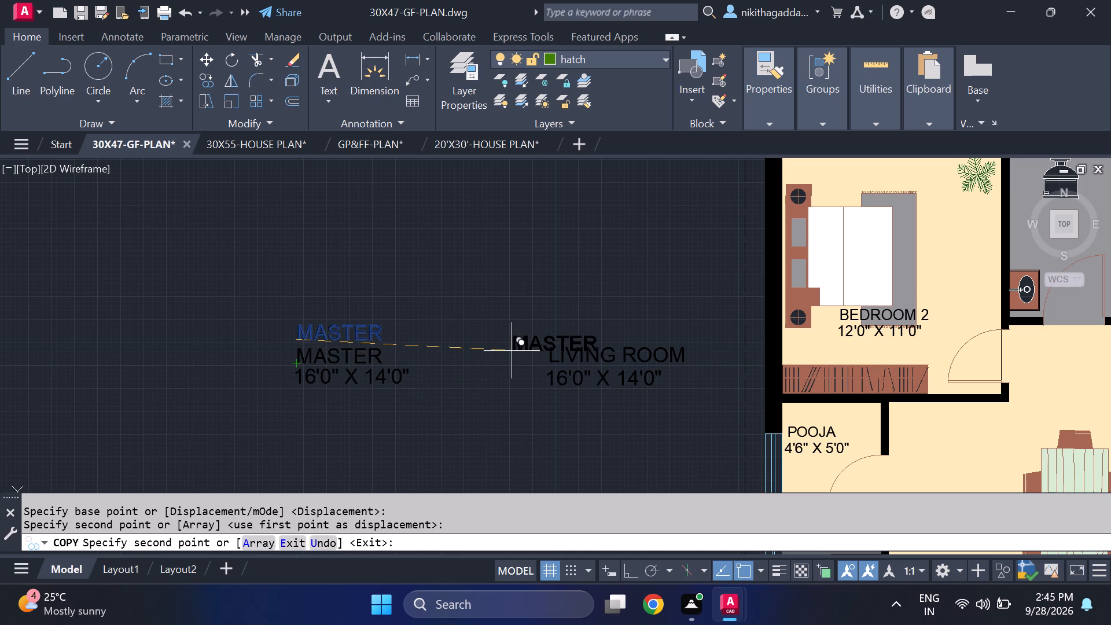
key("Escape")
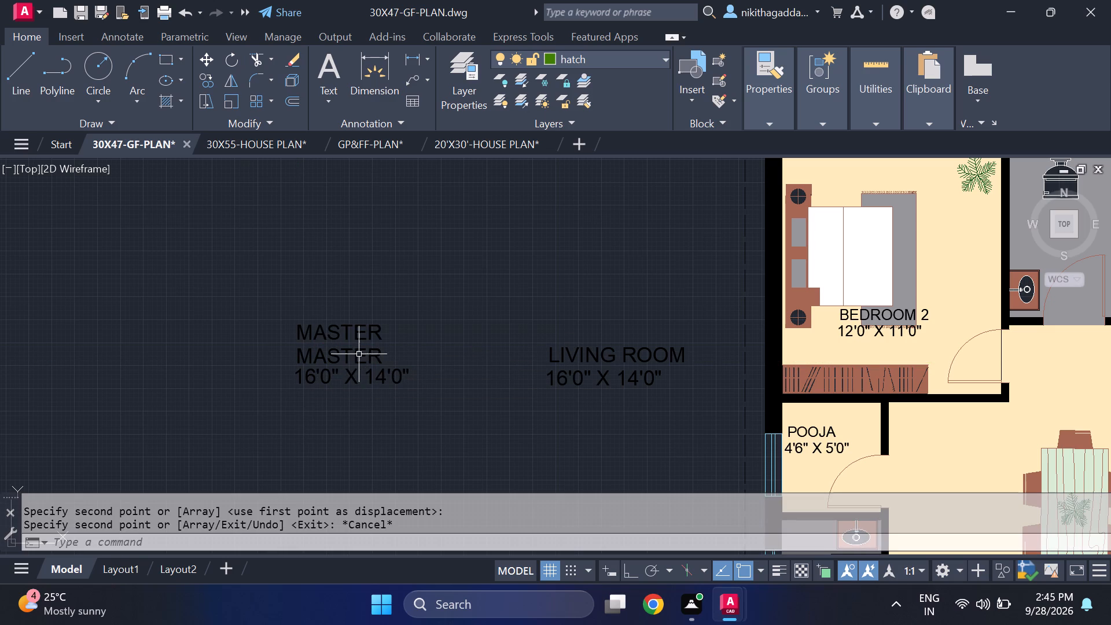
Change the copied lower MASTER line to BEDROOM.
double_click(358, 354)
key("Delete")
type("BEDROOM")
key("Return")
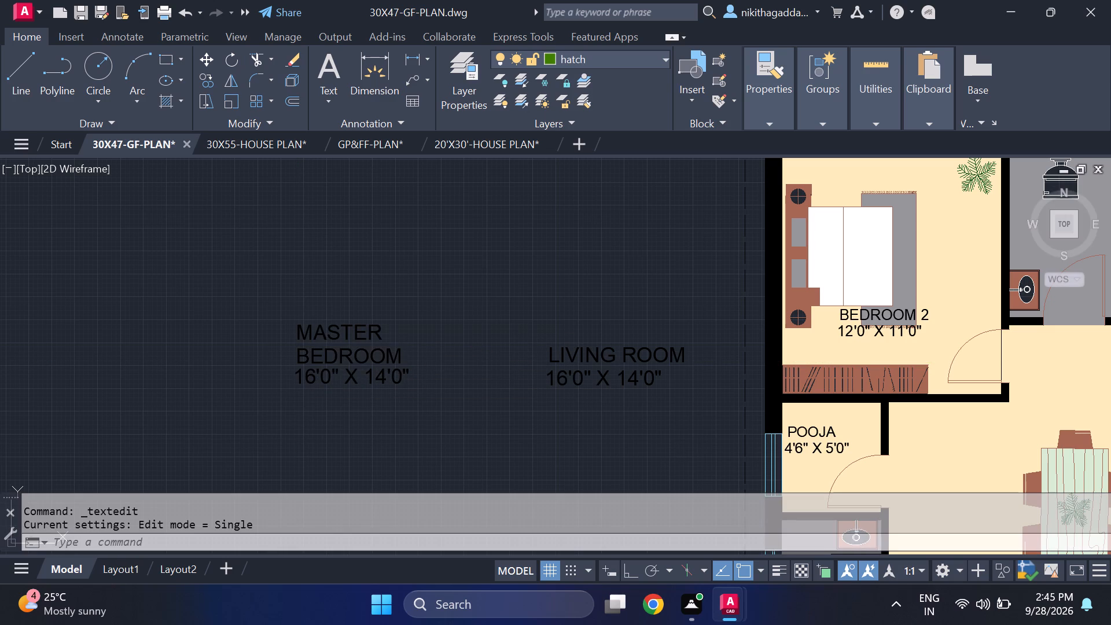
Change the size line under MASTER BEDROOM to 13'0" X 12'0".
left_click(308, 380)
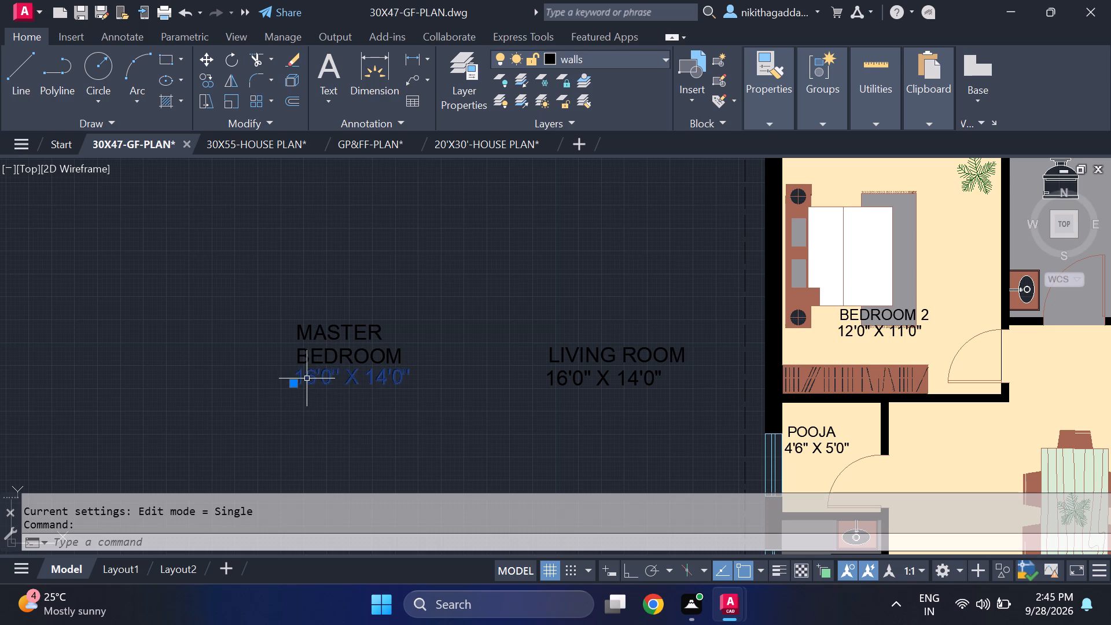
scroll(307, 378, "up", 2)
left_click(331, 380)
key("Escape")
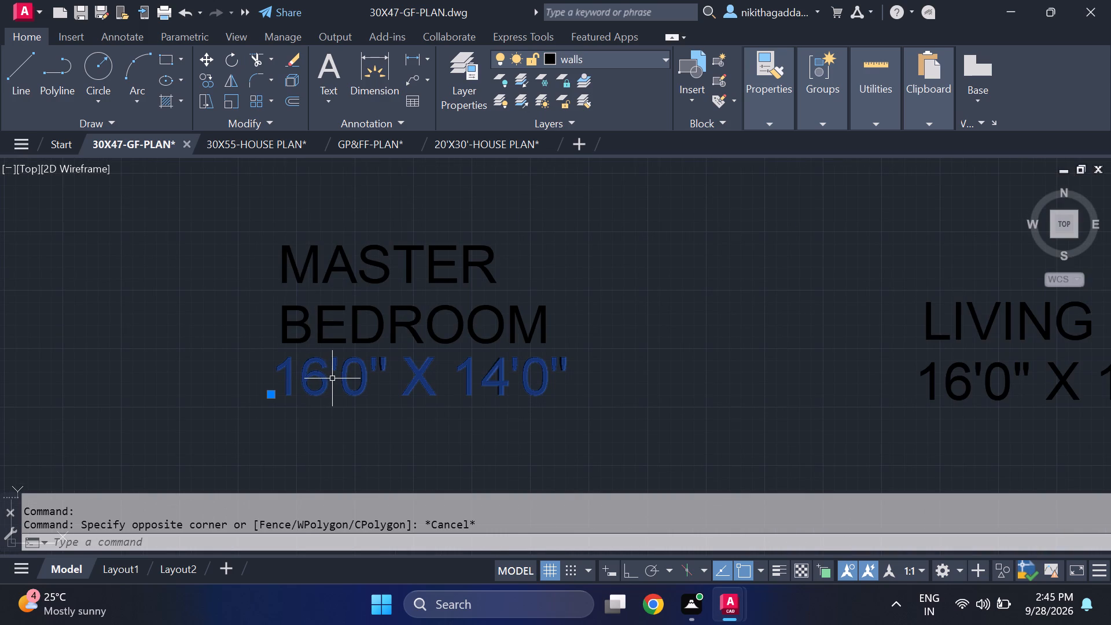
key("Escape")
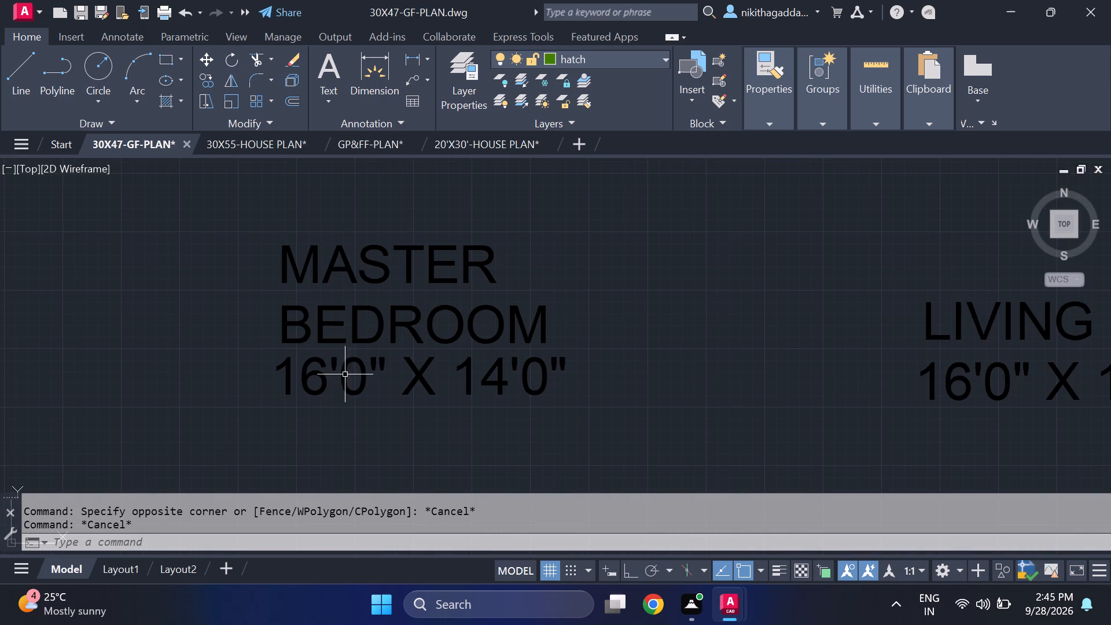
double_click(322, 379)
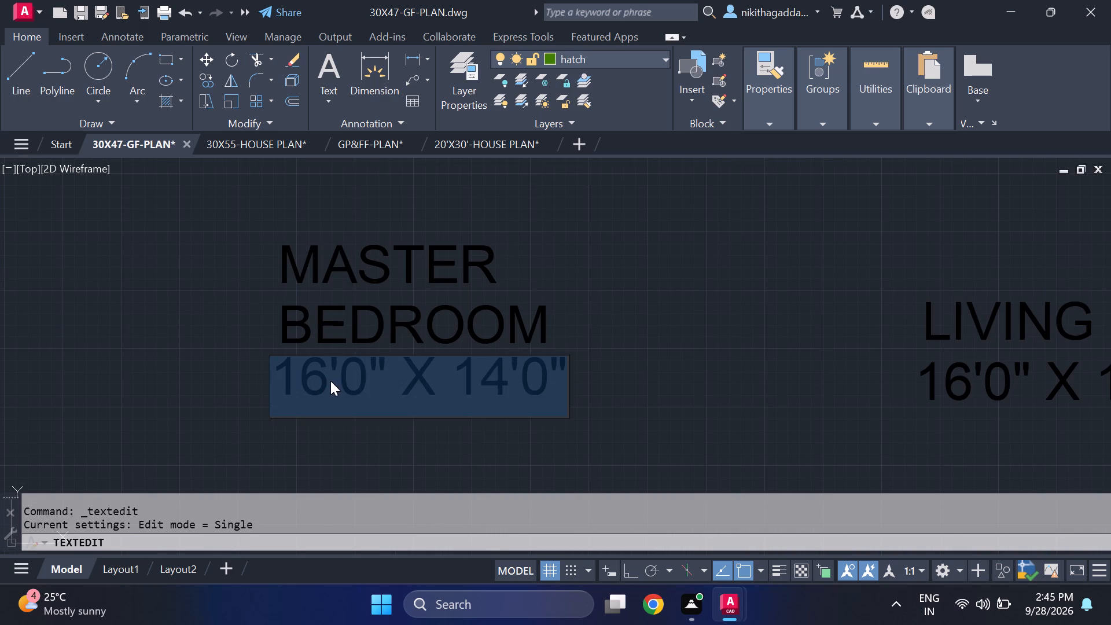
left_click(330, 381)
key("BackSpace")
key("3")
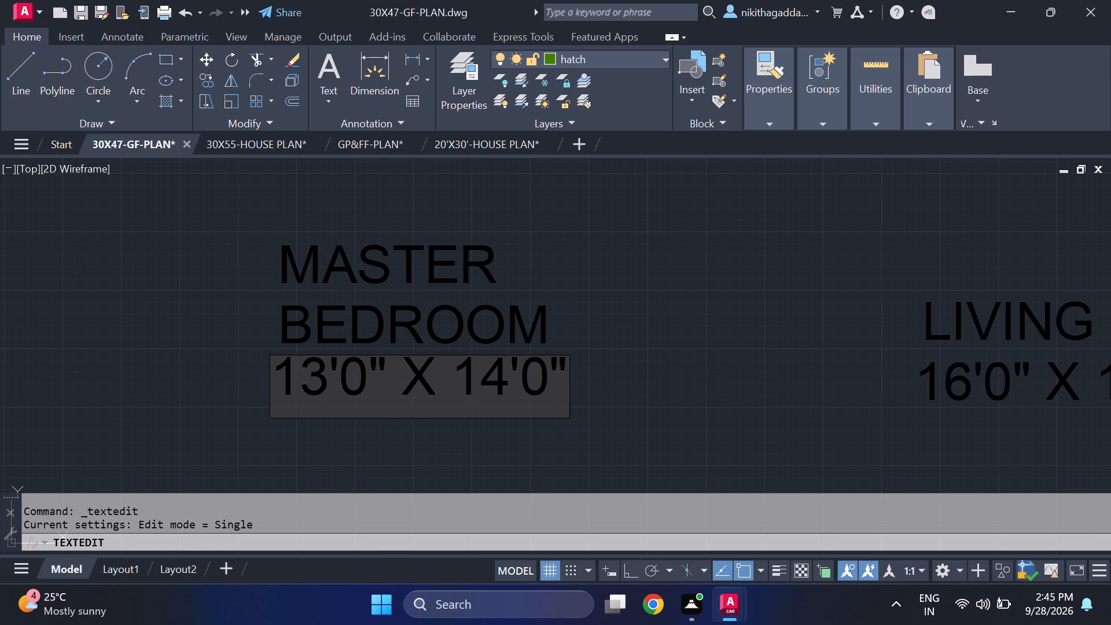
left_click(507, 379)
key("BackSpace")
key("2")
key("Return")
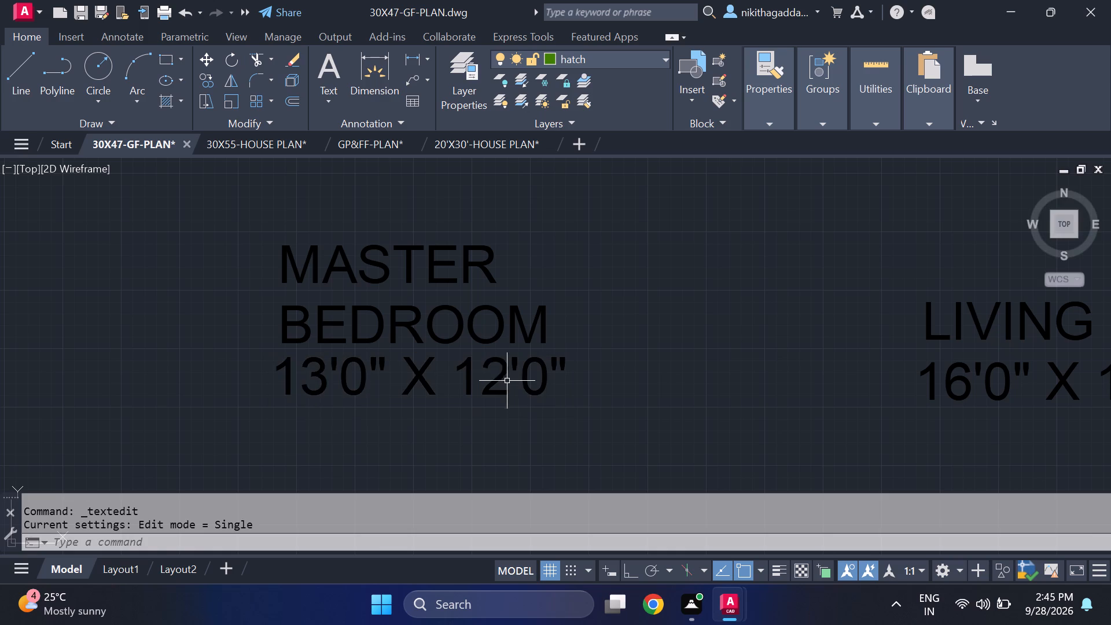
Move the 13'0" X 12'0" size line slightly down and to the left beneath BEDROOM.
scroll(507, 376, "down", 3)
scroll(521, 382, "up", 2)
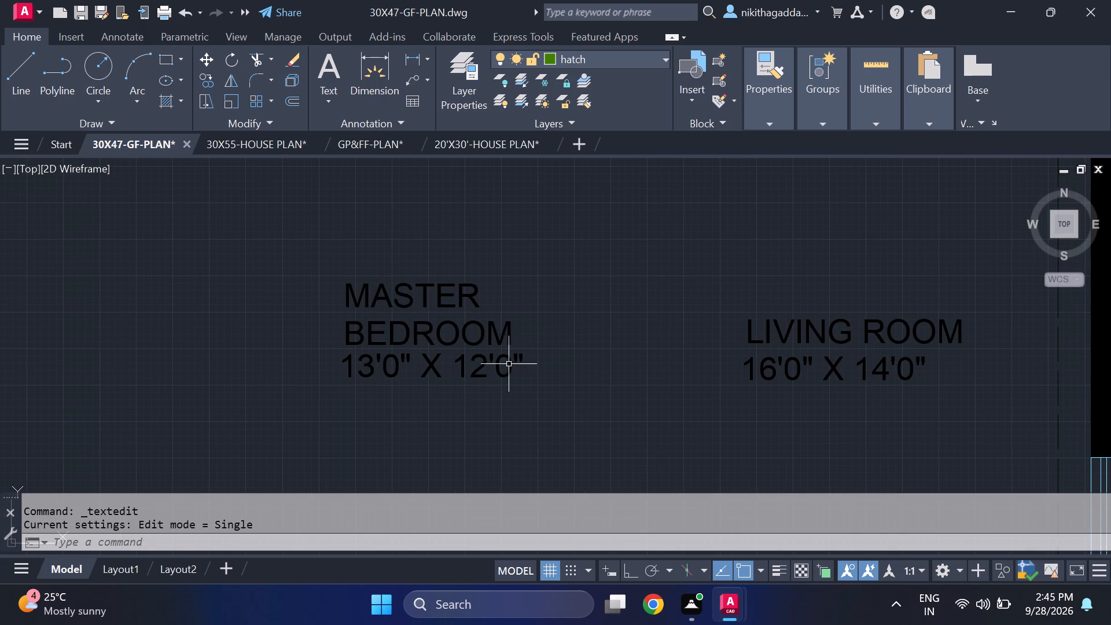
left_click(513, 360)
key("m")
key("Return")
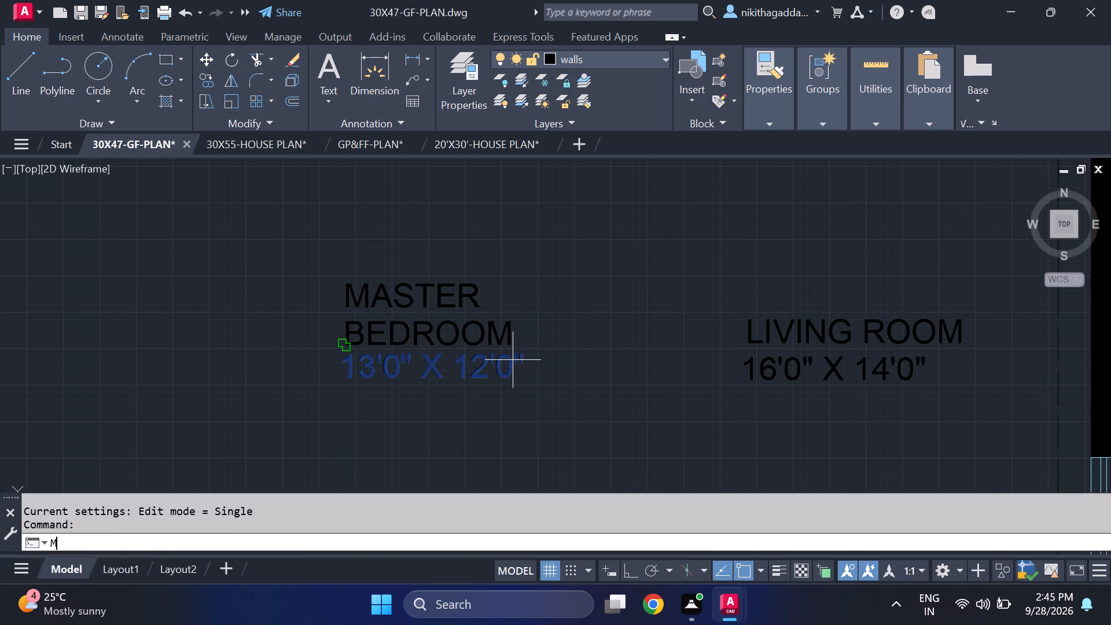
left_click(341, 377)
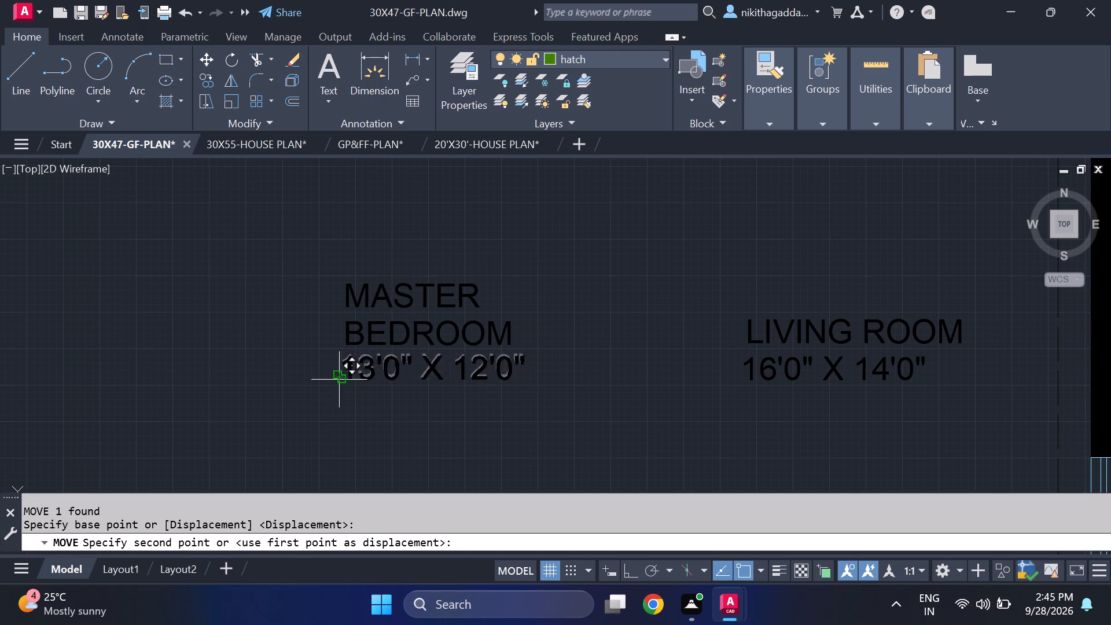
scroll(326, 384, "up", 2)
left_click(333, 380)
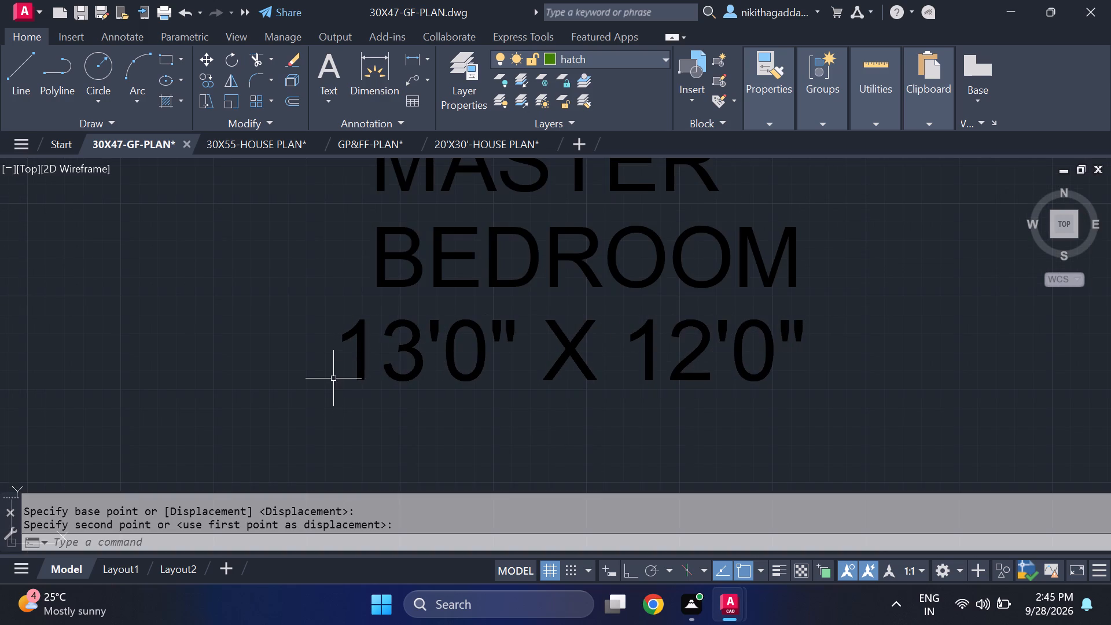
Scale down all three lines of the MASTER BEDROOM label slightly from the lower-left corner of its size line.
scroll(415, 356, "down", 4)
left_click_drag(501, 310, 487, 320)
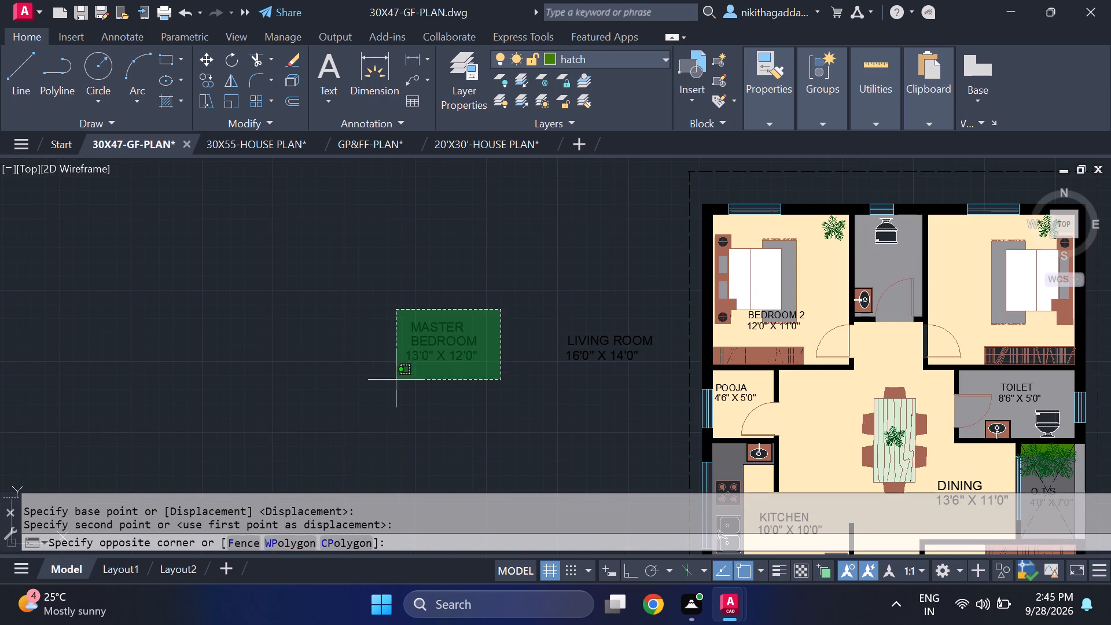
left_click(325, 410)
type("SCALE")
key("Return")
scroll(360, 372, "up", 3)
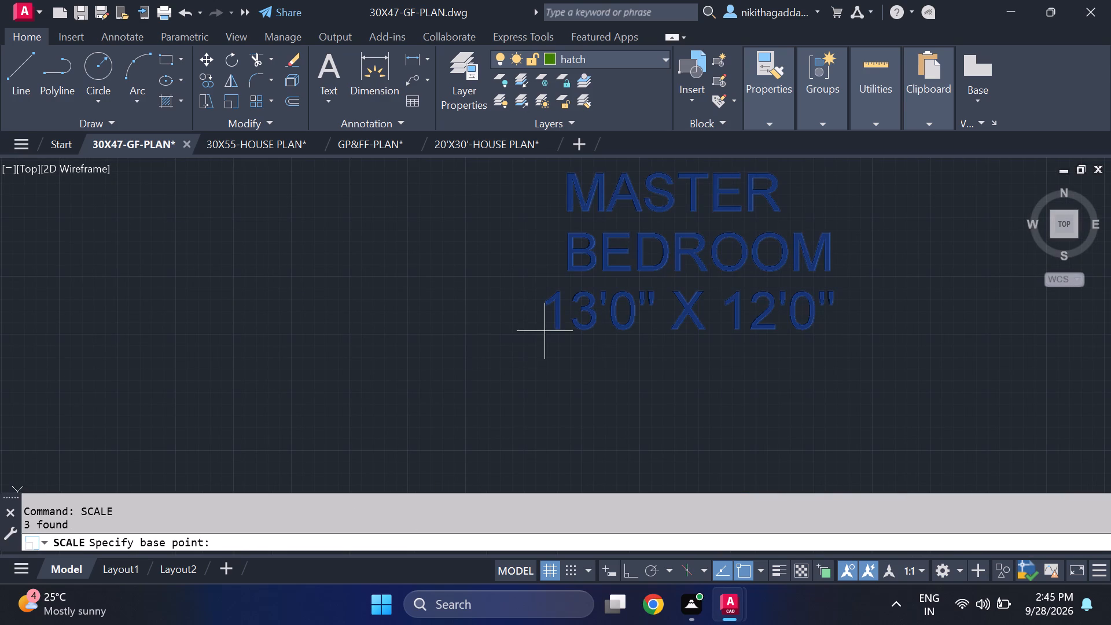
left_click(555, 326)
scroll(685, 253, "down", 1)
middle_click_drag(674, 259, 584, 308)
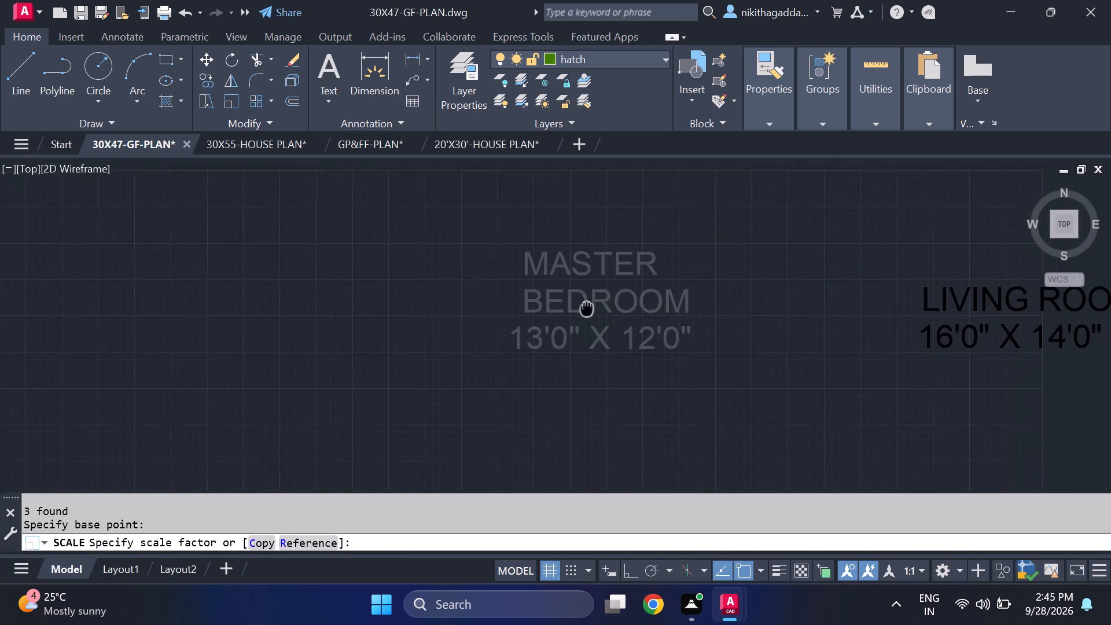
middle_click_drag(584, 308, 578, 313)
scroll(580, 310, "up", 1)
left_click(586, 304)
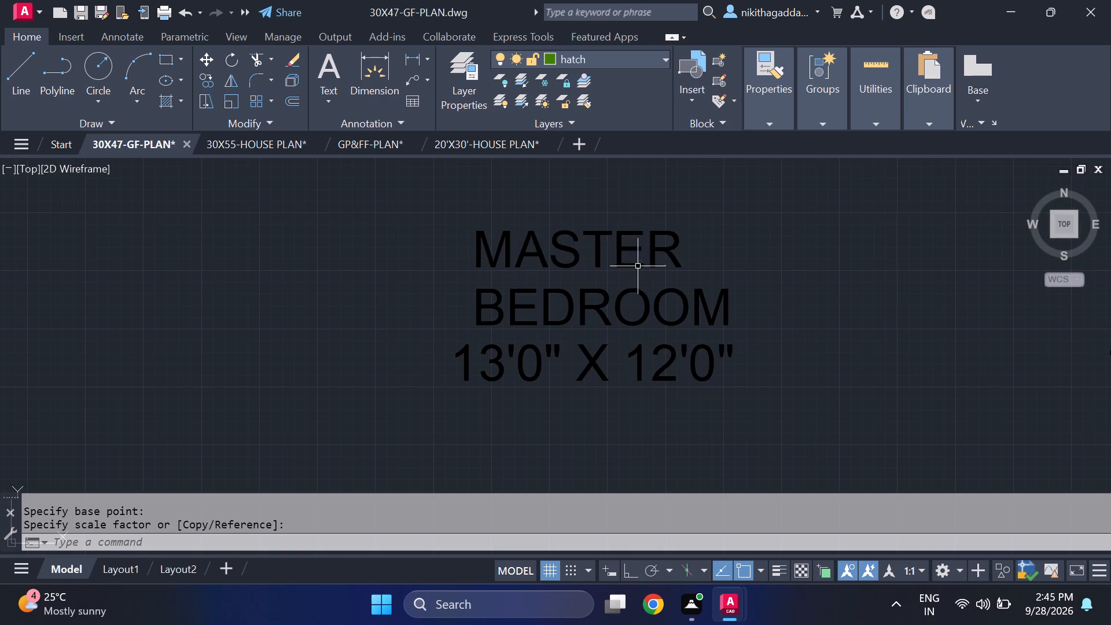
Move the three-line MASTER BEDROOM label from outside the plan into the master bedroom, between the toilet wall and the bed.
left_click_drag(656, 250, 553, 317)
left_click_drag(785, 237, 636, 310)
left_click_drag(146, 524, 157, 510)
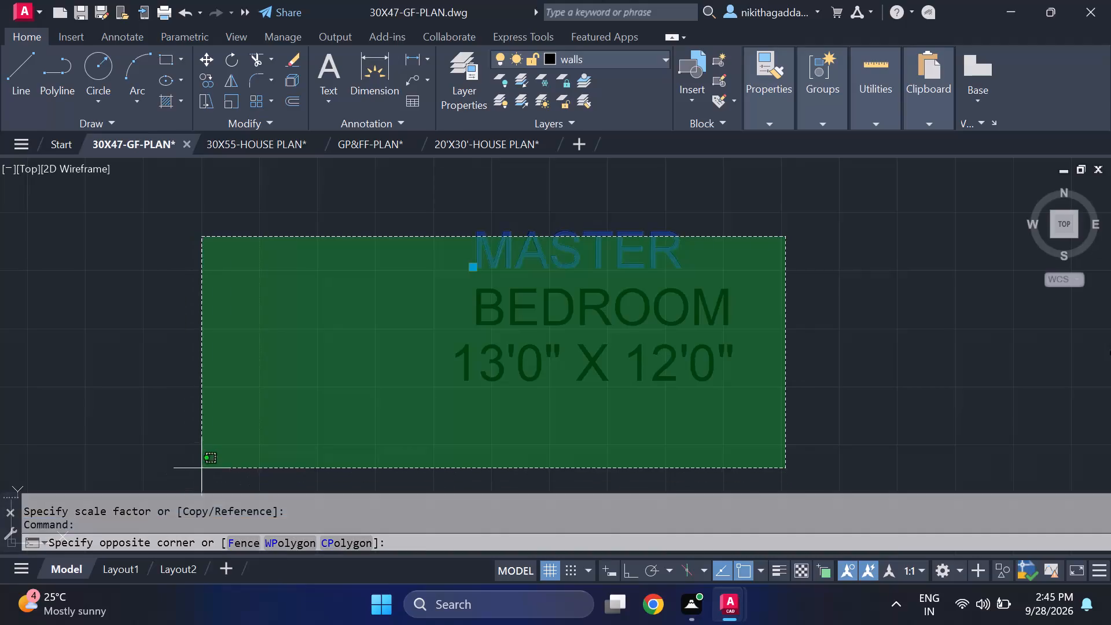
left_click(317, 429)
key("m")
key("Return")
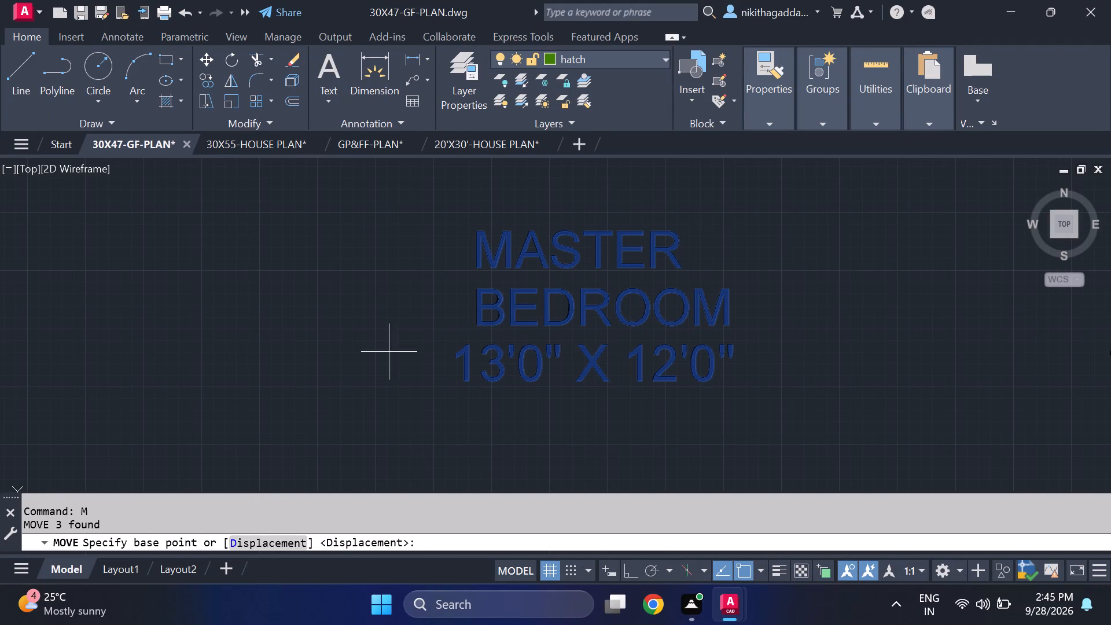
left_click(466, 378)
scroll(579, 377, "down", 3)
middle_click_drag(439, 365, 0, 359)
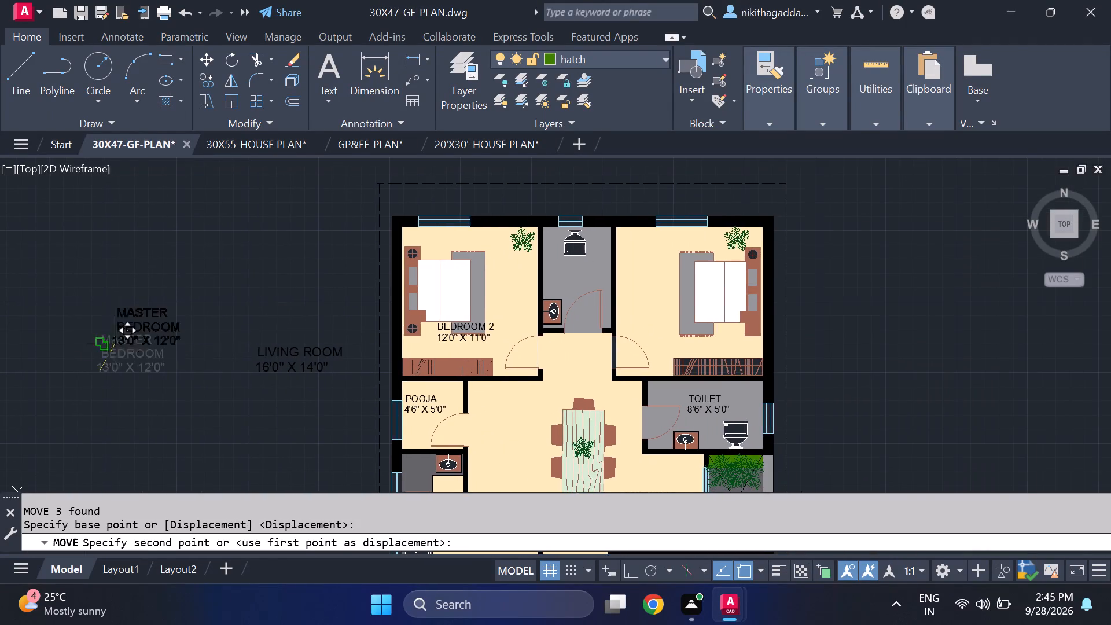
scroll(595, 323, "up", 2)
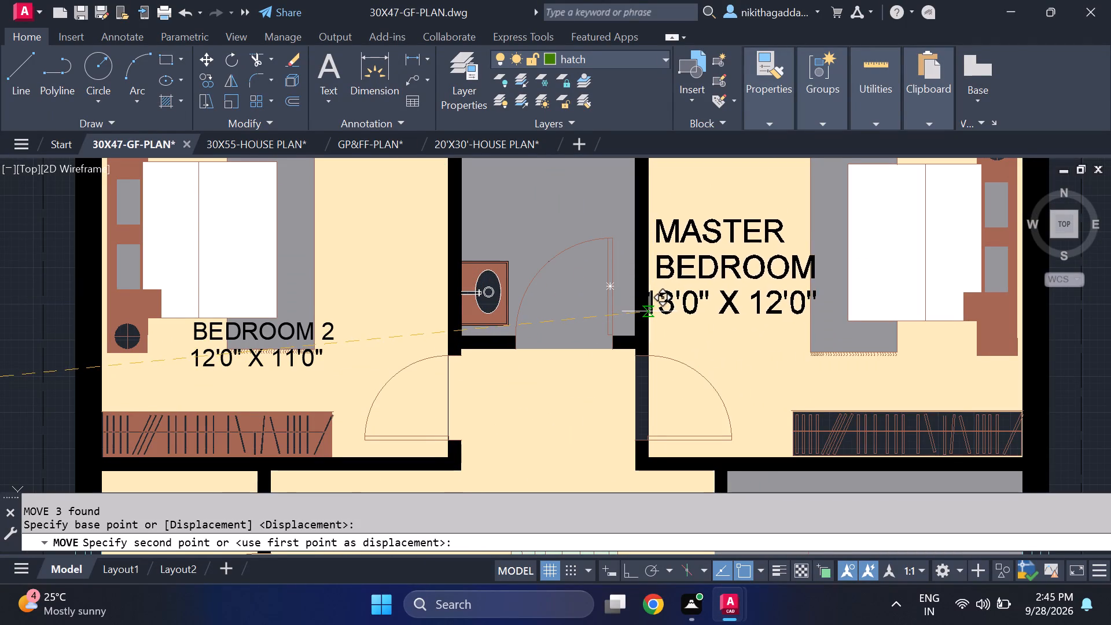
middle_click_drag(649, 311, 611, 322)
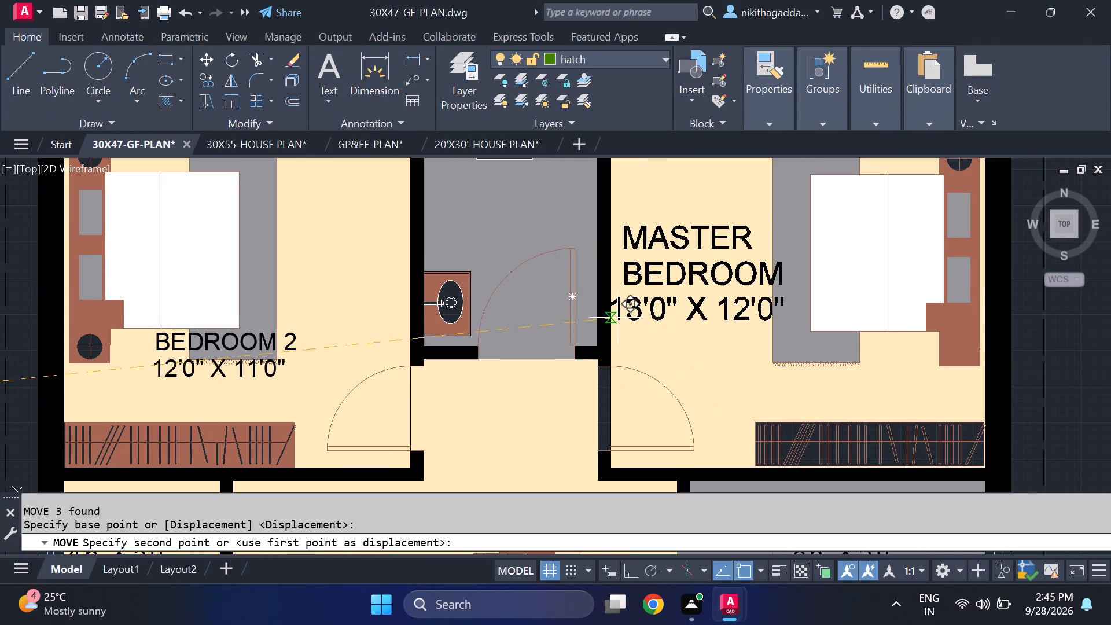
left_click(621, 318)
Compare the size of the MASTER BEDROOM label with the other room labels across the plan.
scroll(619, 321, "down", 4)
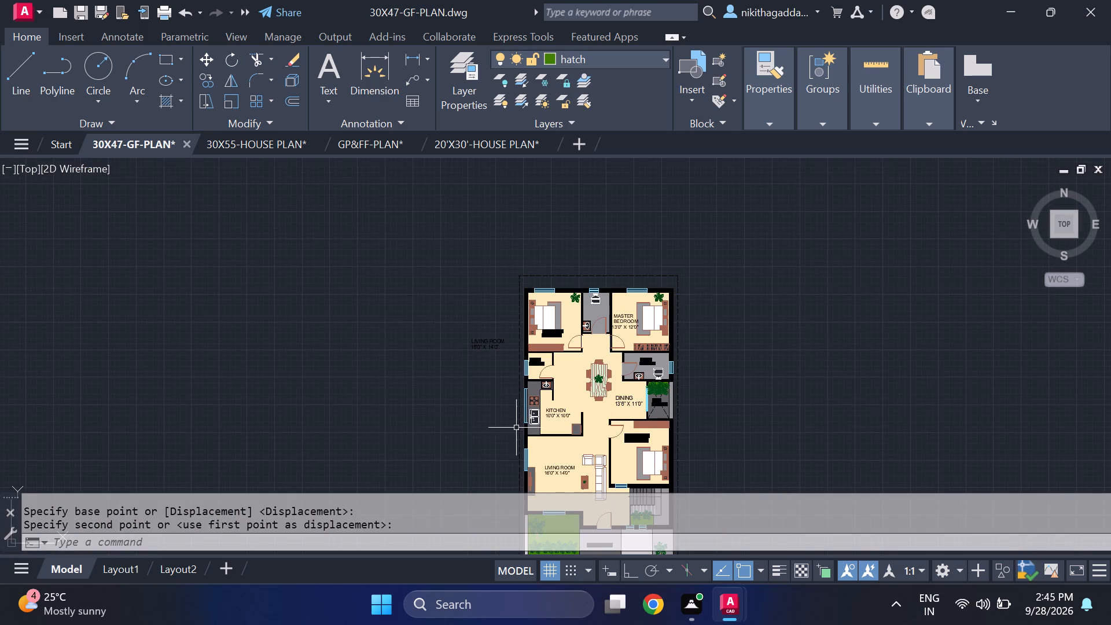
scroll(593, 388, "up", 1)
middle_click_drag(615, 398, 598, 370)
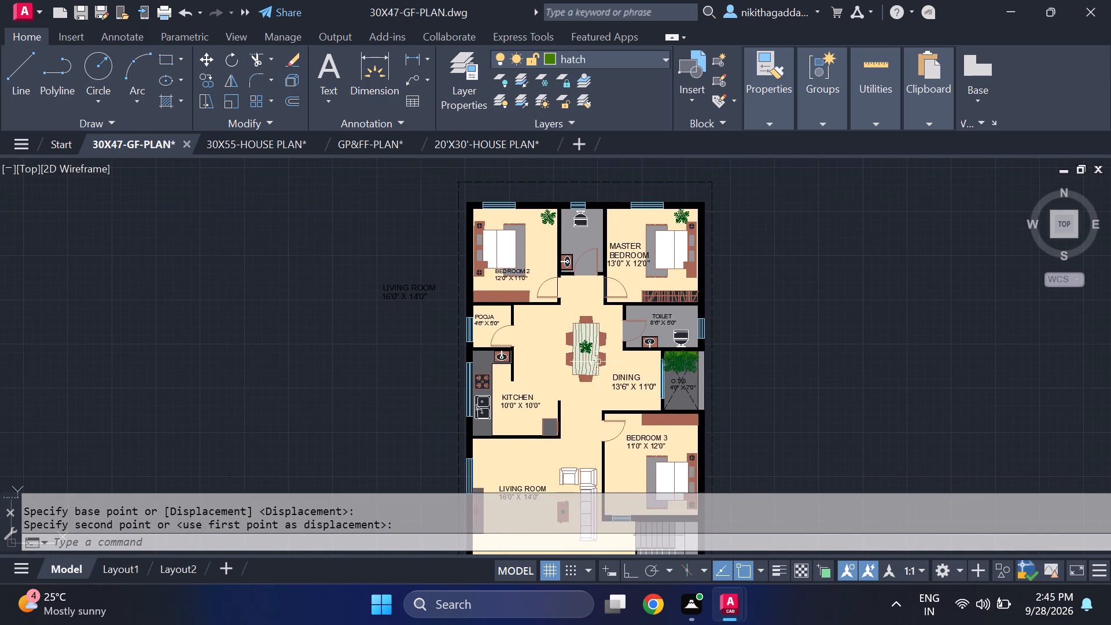
scroll(516, 274, "up", 1)
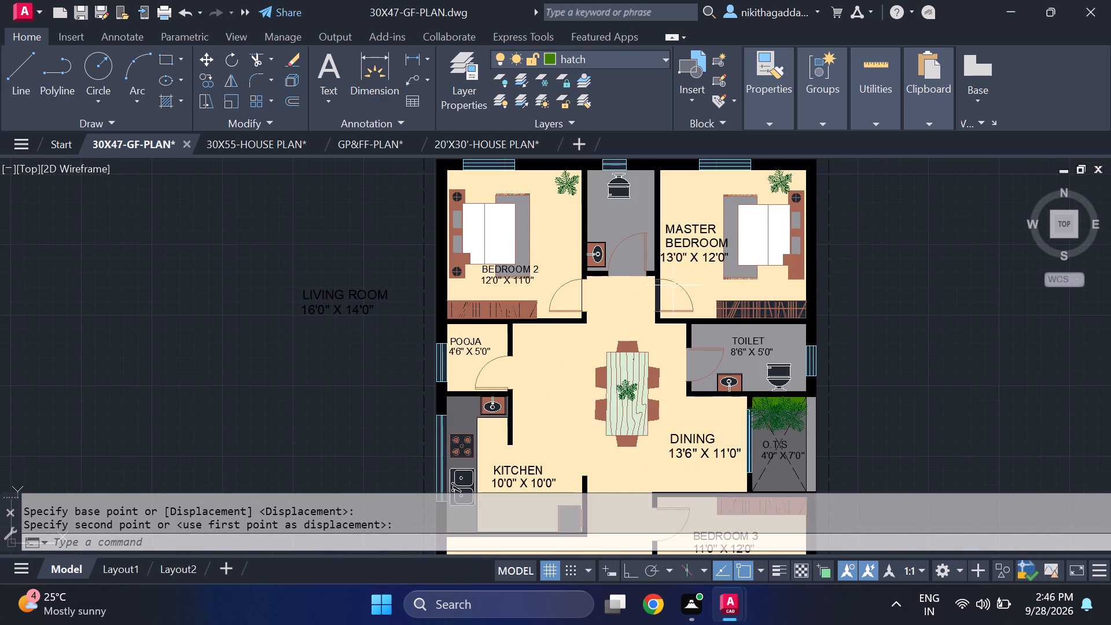
scroll(680, 301, "down", 2)
middle_click_drag(683, 396, 649, 385)
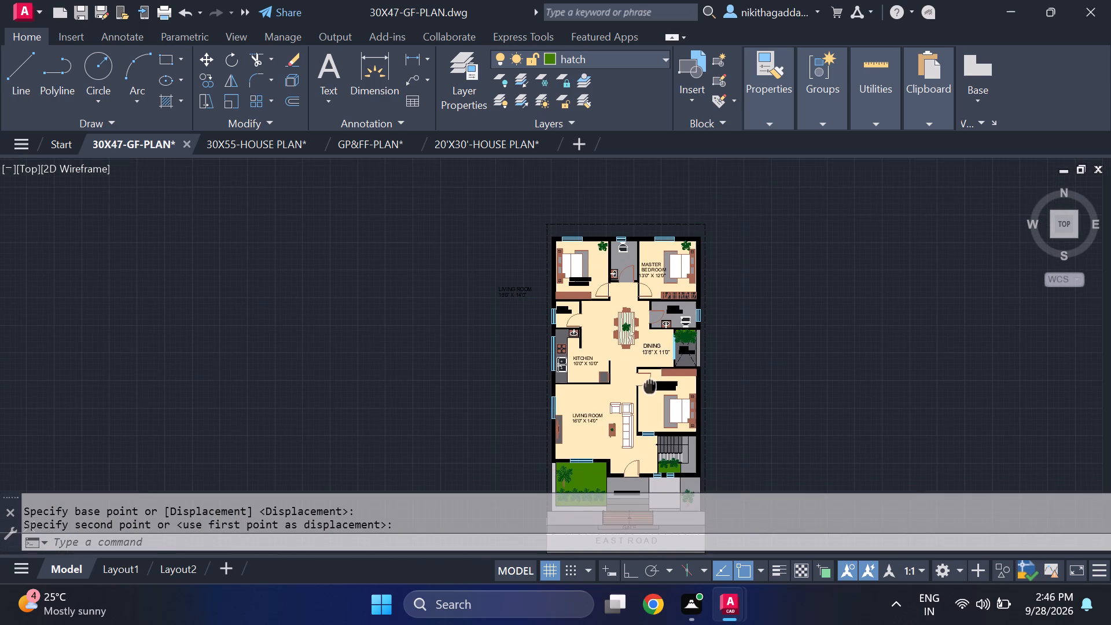
middle_click_drag(649, 385, 631, 410)
scroll(619, 281, "up", 3)
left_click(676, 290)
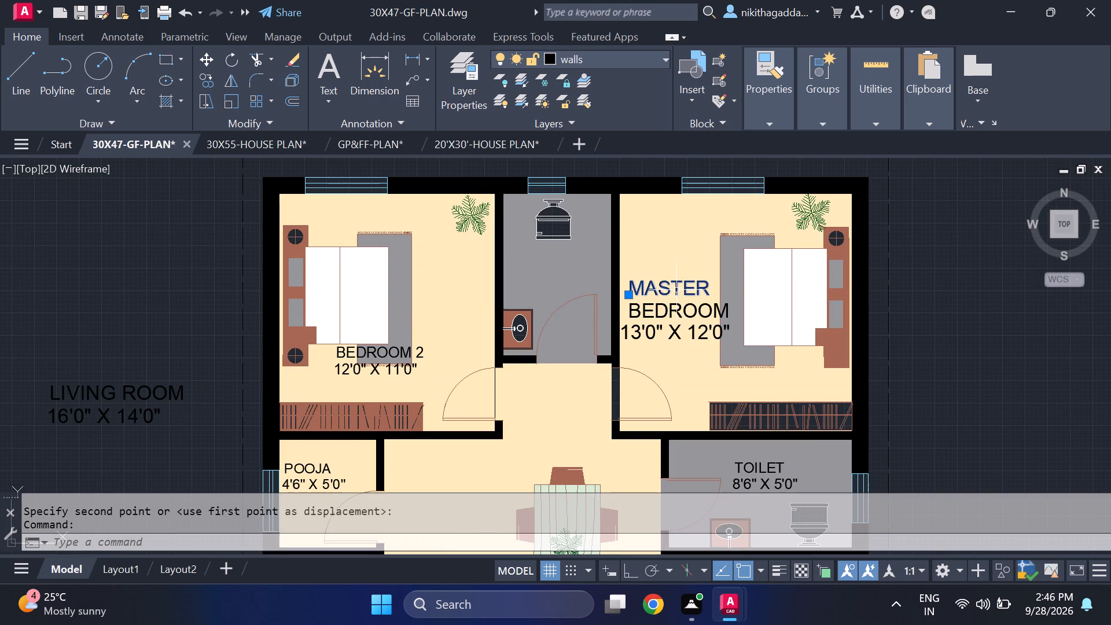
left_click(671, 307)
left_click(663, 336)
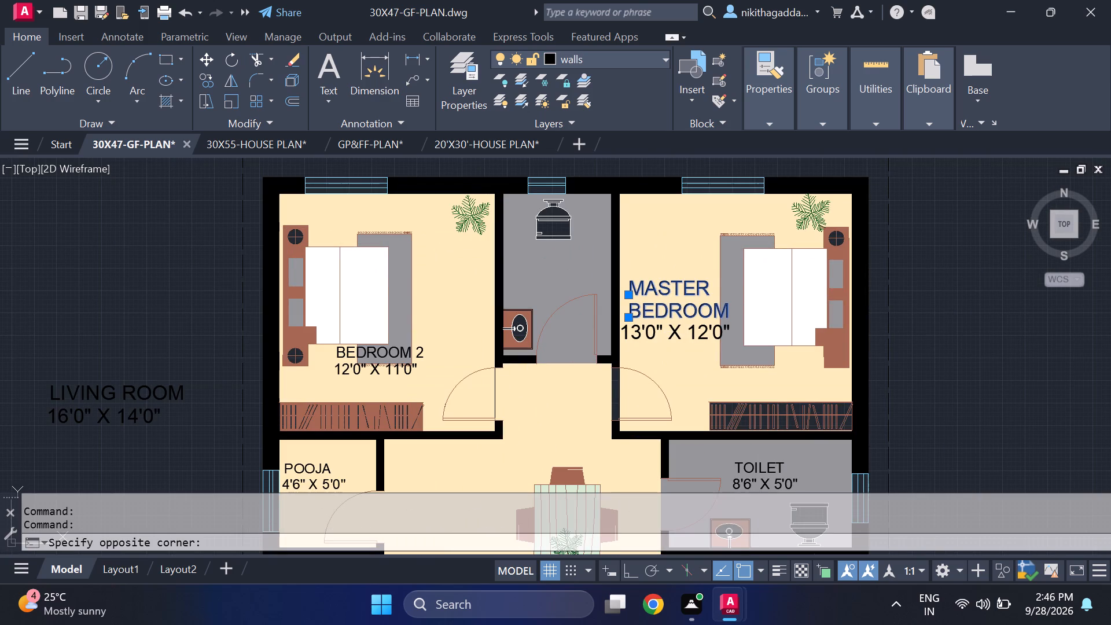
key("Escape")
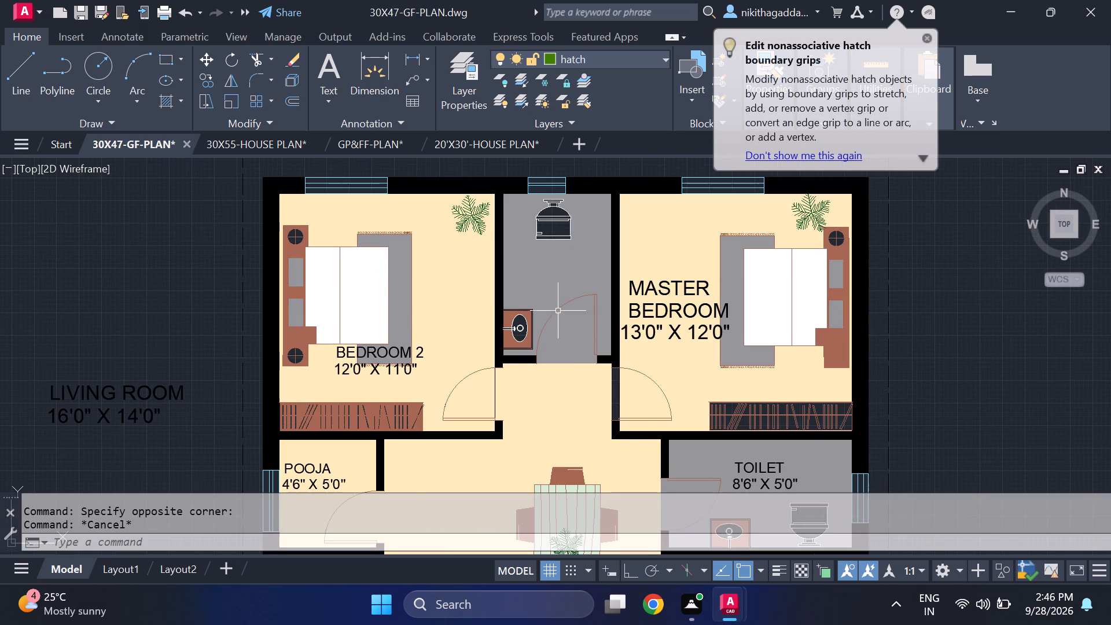
Scale down all three lines of the MASTER BEDROOM label slightly from the lower-left corner of its size line.
scroll(654, 338, "up", 3)
left_click(593, 317)
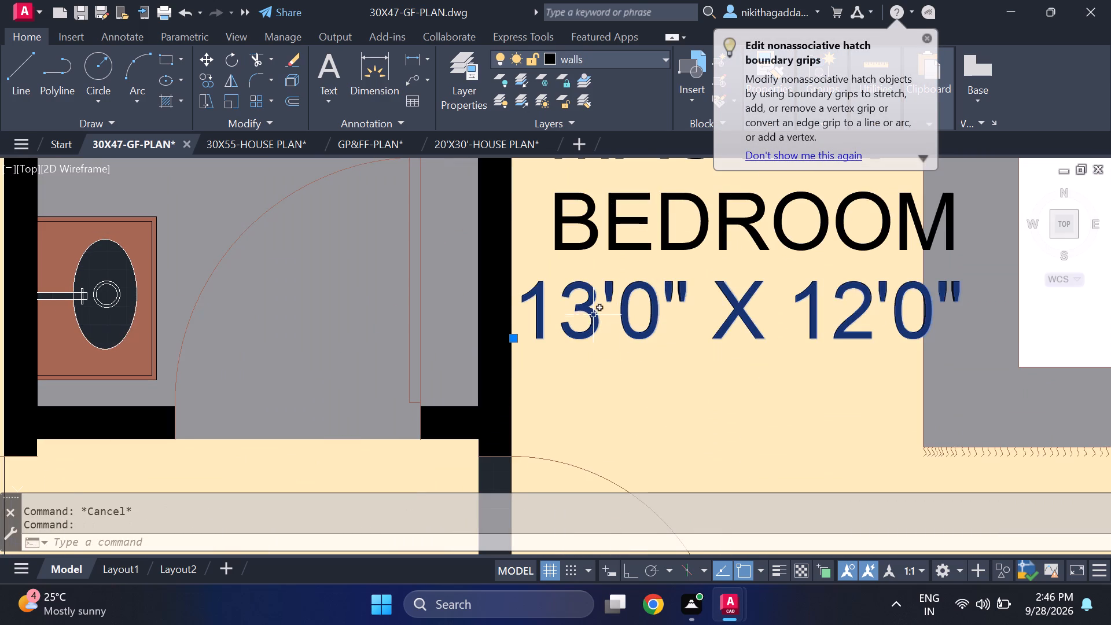
left_click(591, 240)
middle_click_drag(595, 244, 572, 380)
left_click(582, 274)
scroll(693, 340, "down", 2)
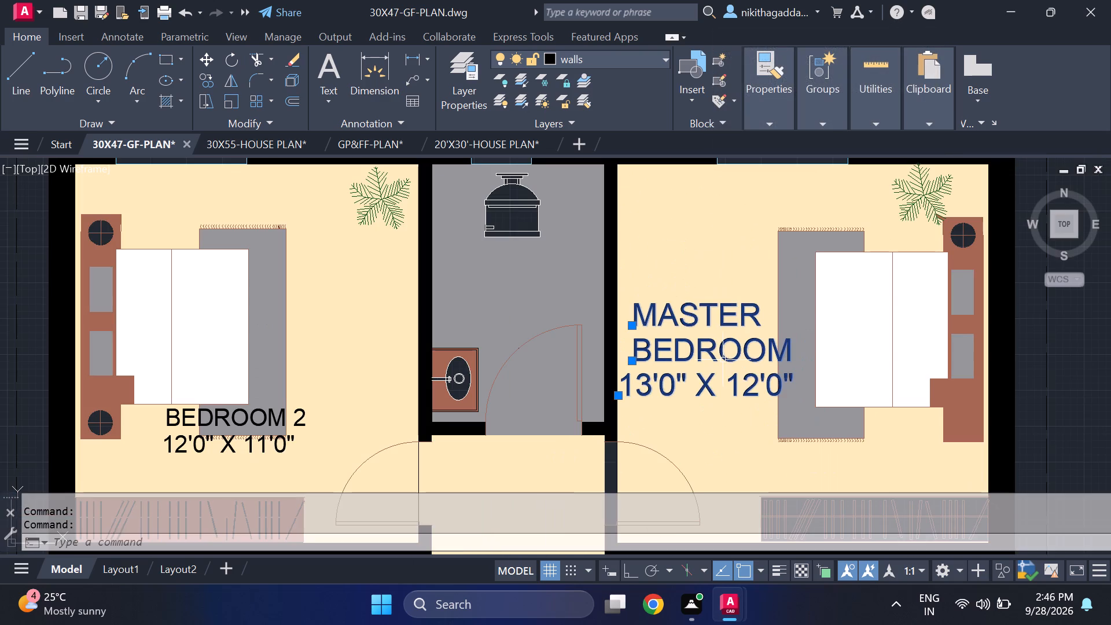
type("SCALE")
key("Return")
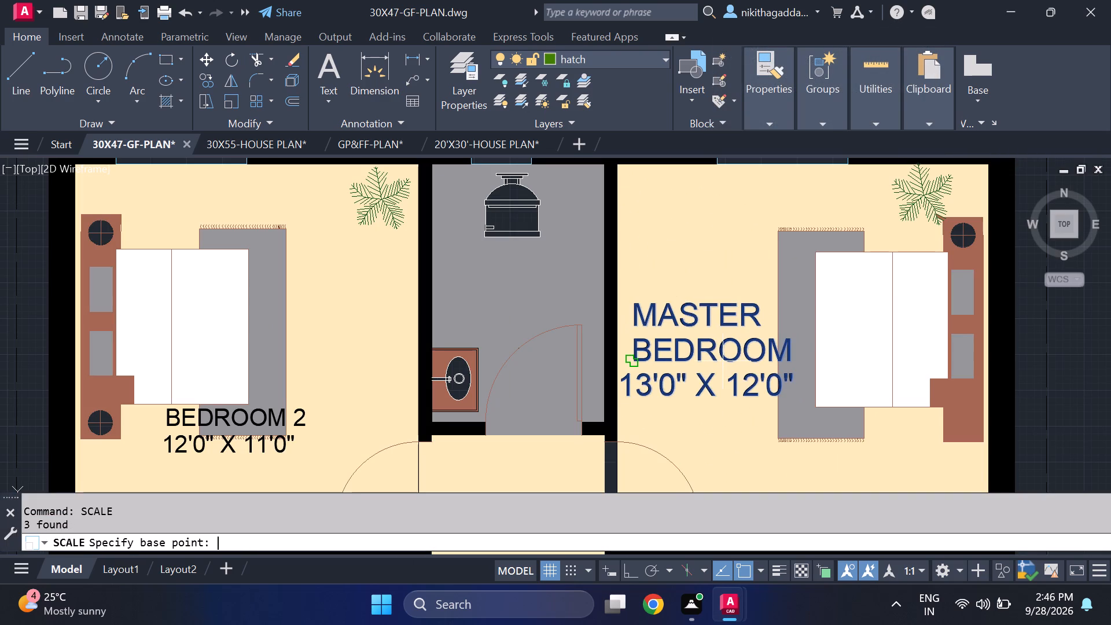
left_click(627, 396)
scroll(678, 352, "up", 2)
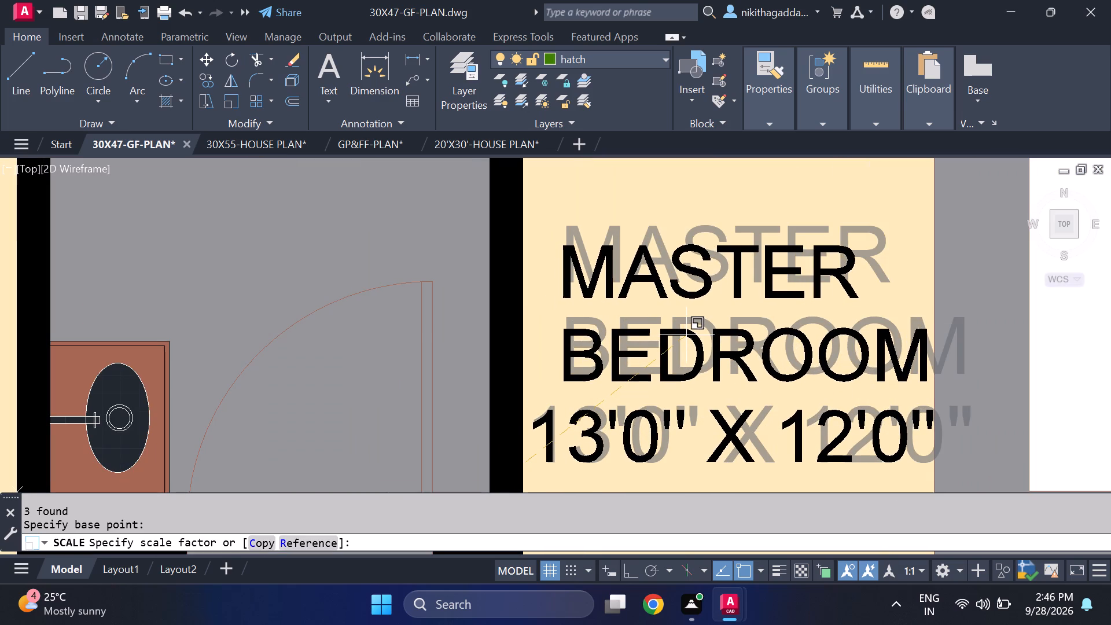
left_click(686, 335)
Scale up both lines of the BEDROOM 2 label slightly from the lower-left corner of its size line.
scroll(686, 333, "down", 5)
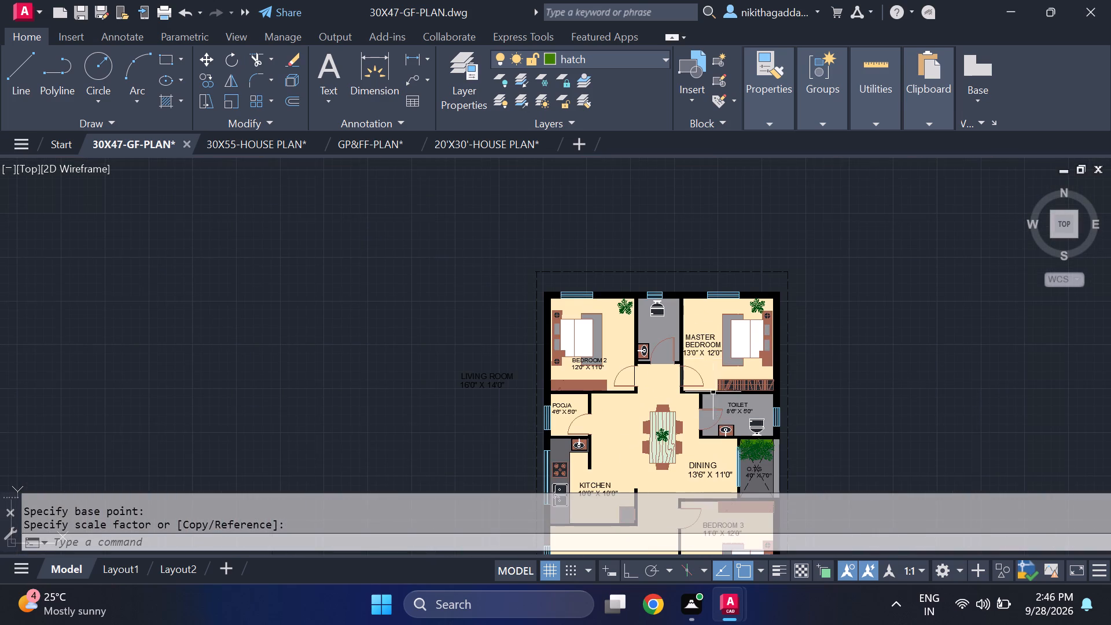
middle_click_drag(719, 437, 721, 333)
scroll(590, 244, "up", 2)
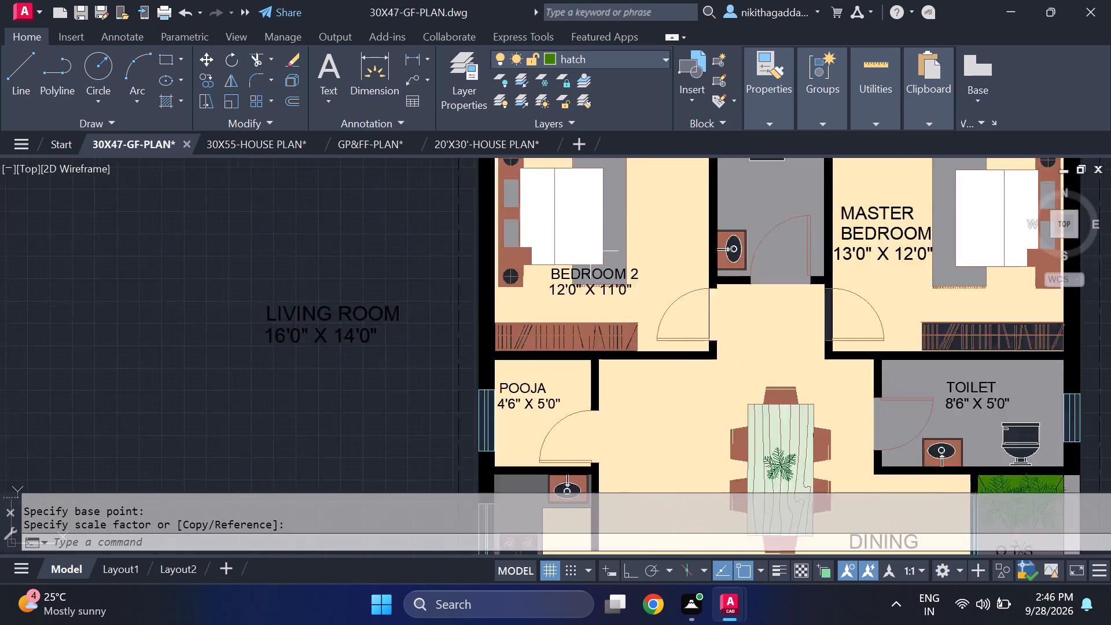
scroll(590, 251, "up", 1)
left_click(572, 291)
left_click(543, 317)
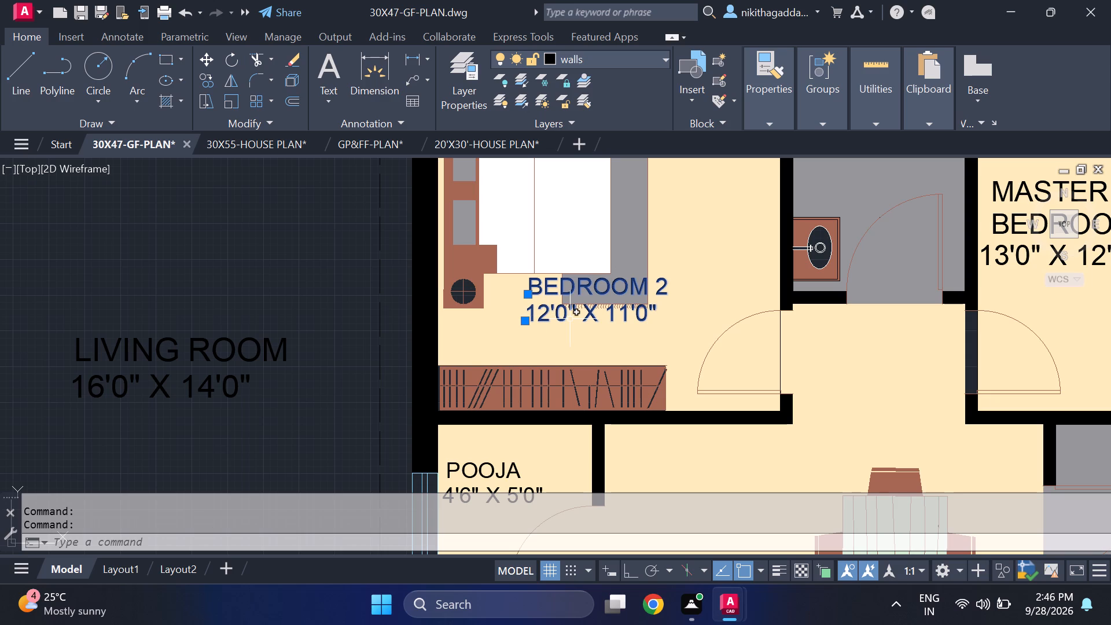
type("SCALE")
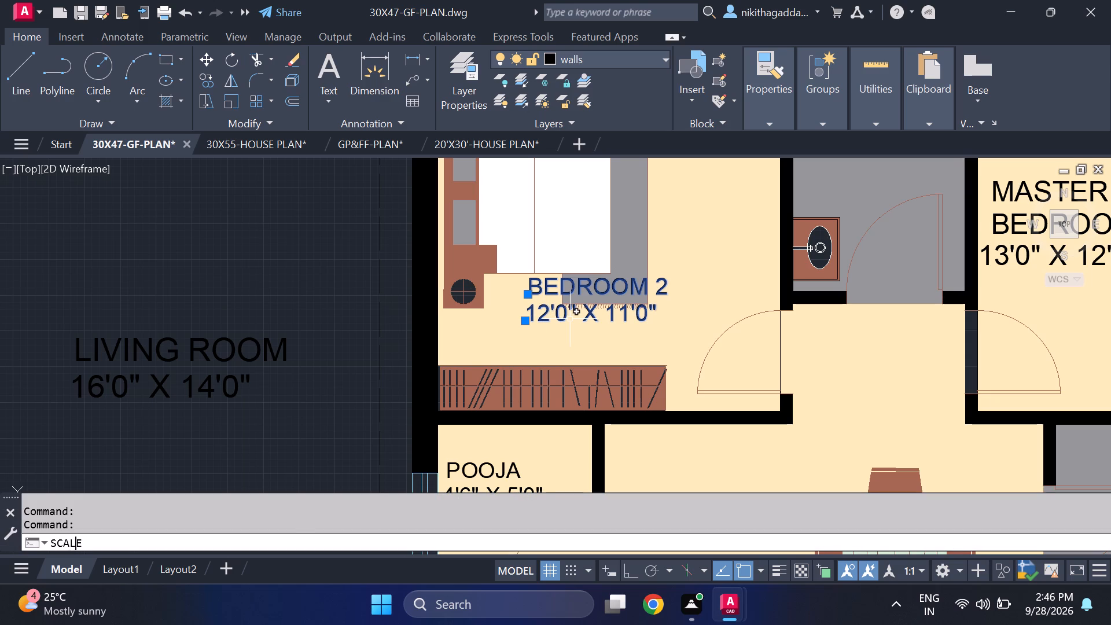
key("Return")
left_click(531, 331)
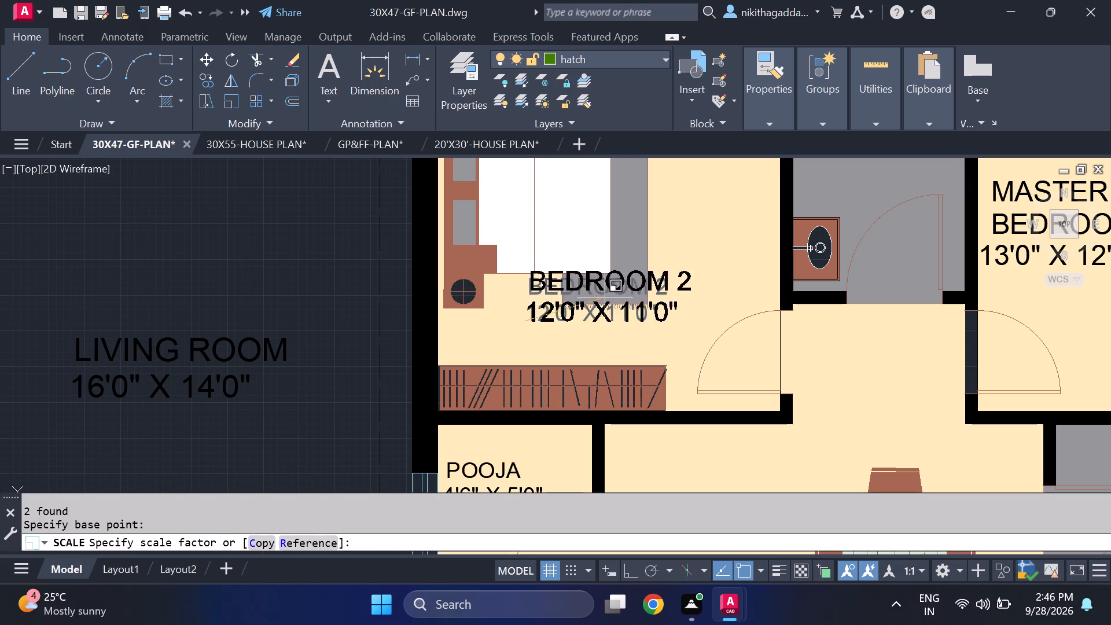
scroll(599, 289, "up", 3)
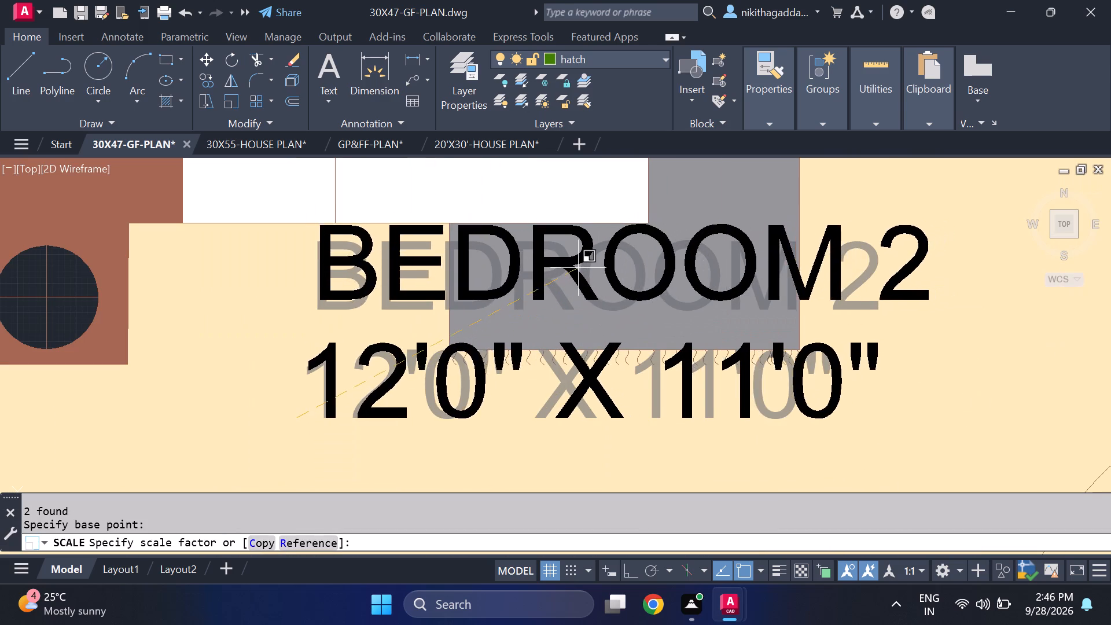
left_click(573, 276)
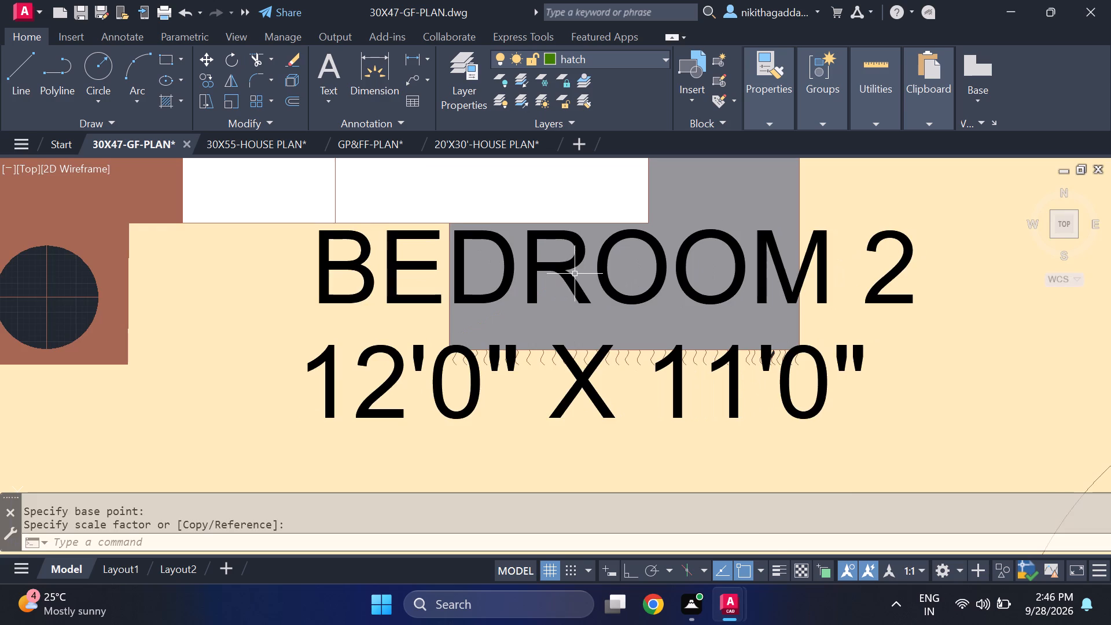
Review the room labels throughout the ground-floor plan for consistent size and for rooms without a label.
scroll(575, 275, "down", 4)
scroll(653, 371, "down", 1)
middle_click_drag(658, 431, 591, 296)
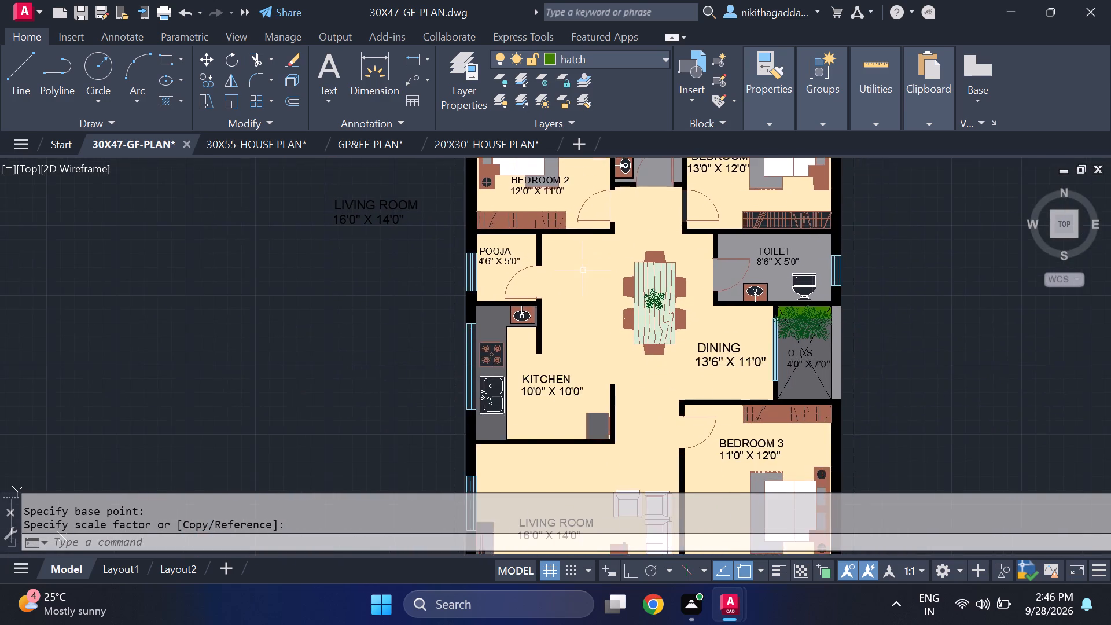
scroll(583, 296, "down", 1)
middle_click_drag(619, 363, 617, 288)
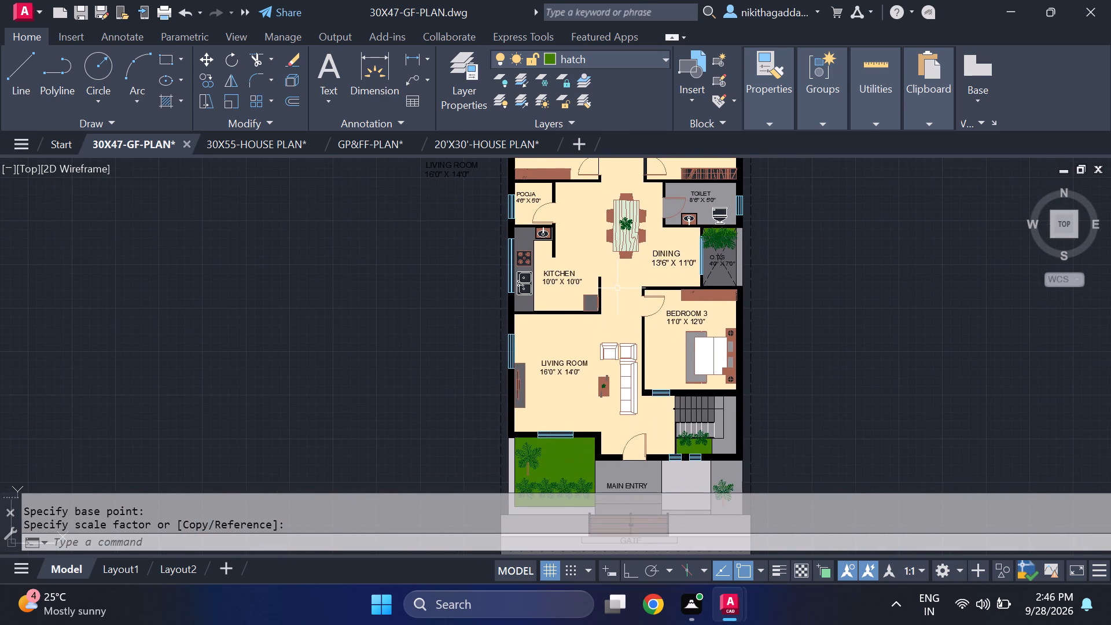
scroll(621, 315, "down", 1)
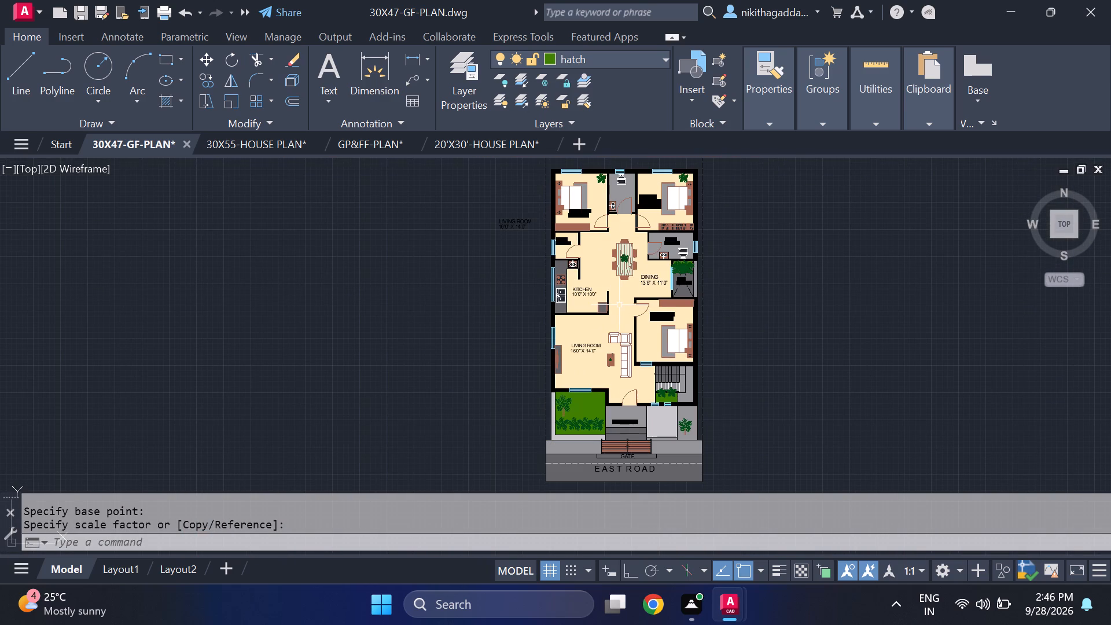
scroll(559, 224, "up", 2)
middle_click_drag(438, 222, 437, 256)
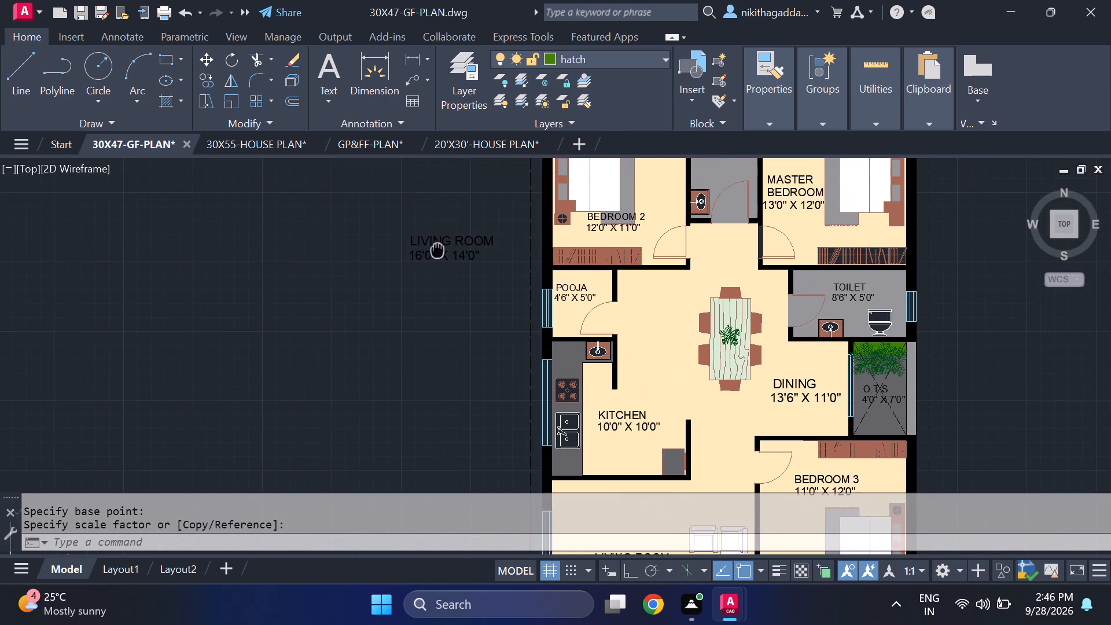
middle_click_drag(437, 256, 437, 264)
scroll(854, 308, "up", 2)
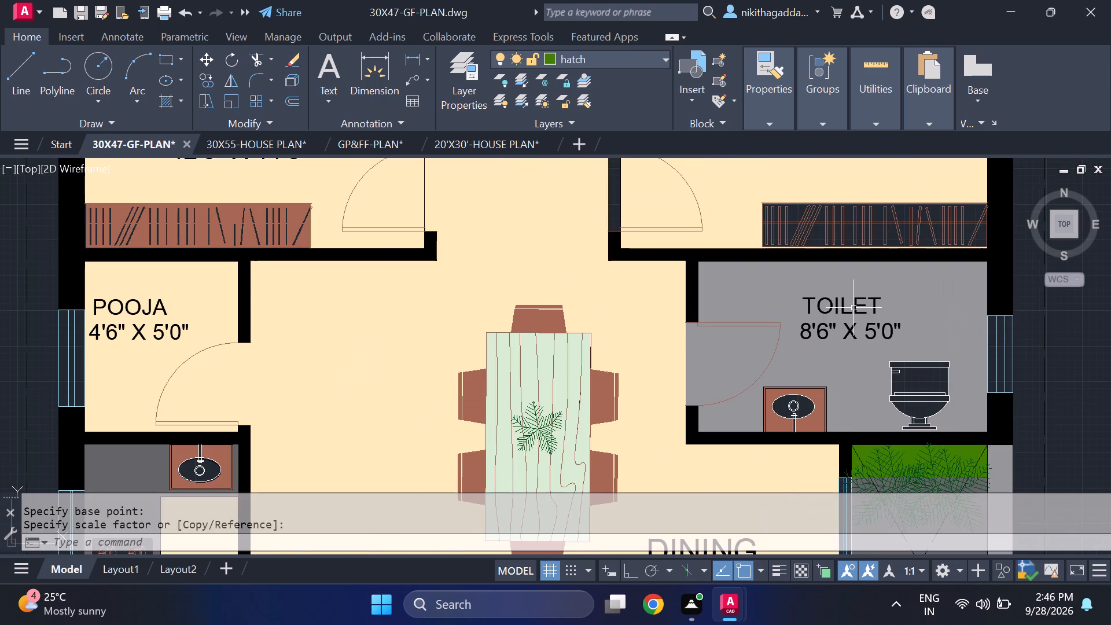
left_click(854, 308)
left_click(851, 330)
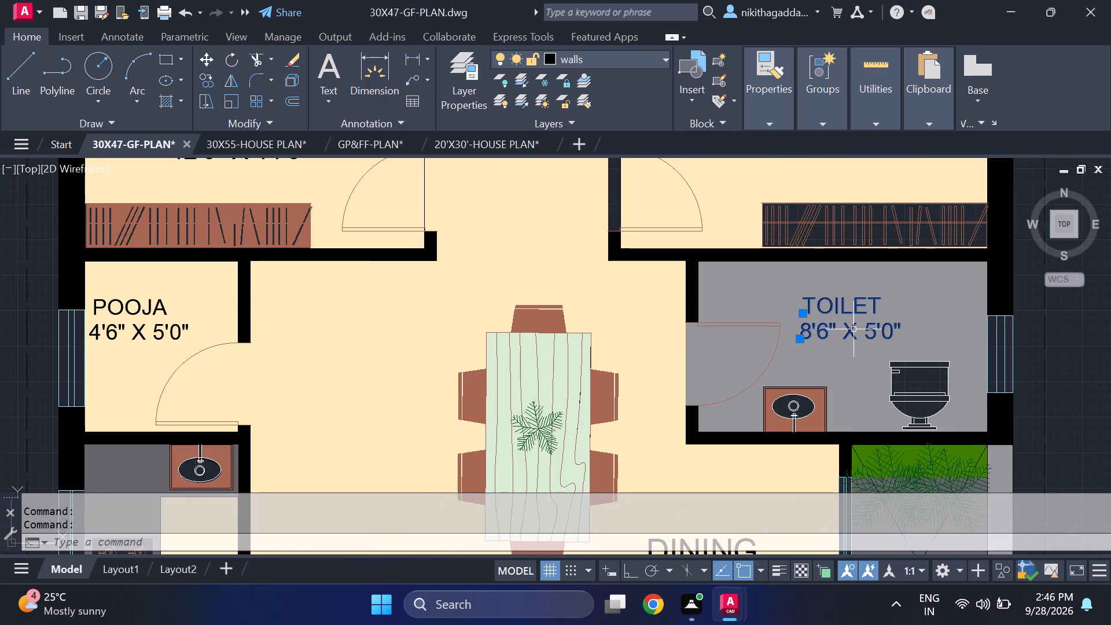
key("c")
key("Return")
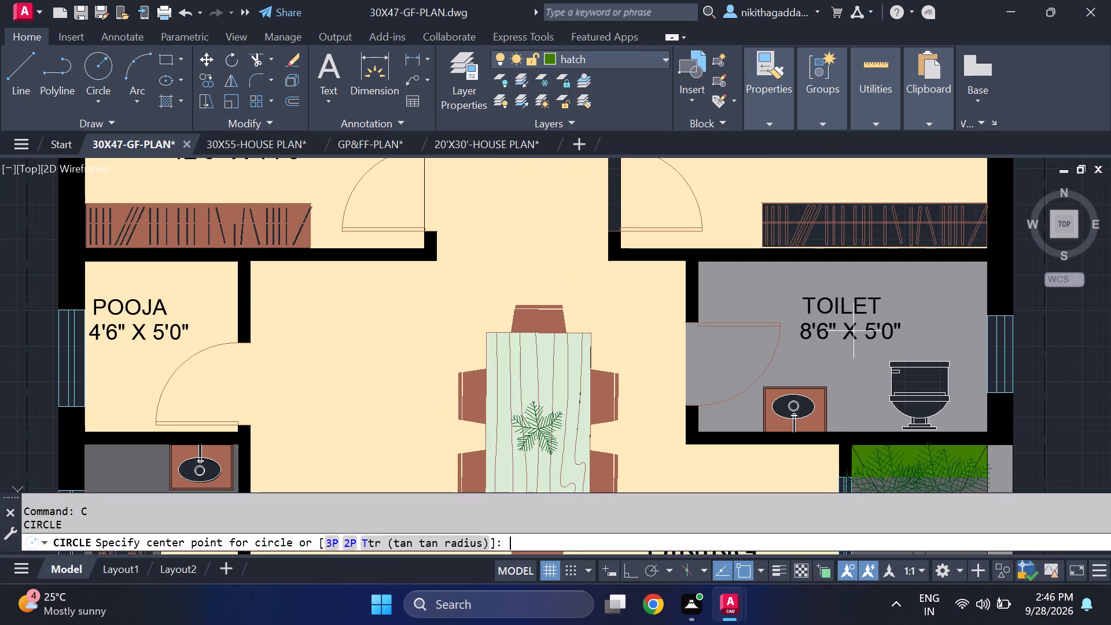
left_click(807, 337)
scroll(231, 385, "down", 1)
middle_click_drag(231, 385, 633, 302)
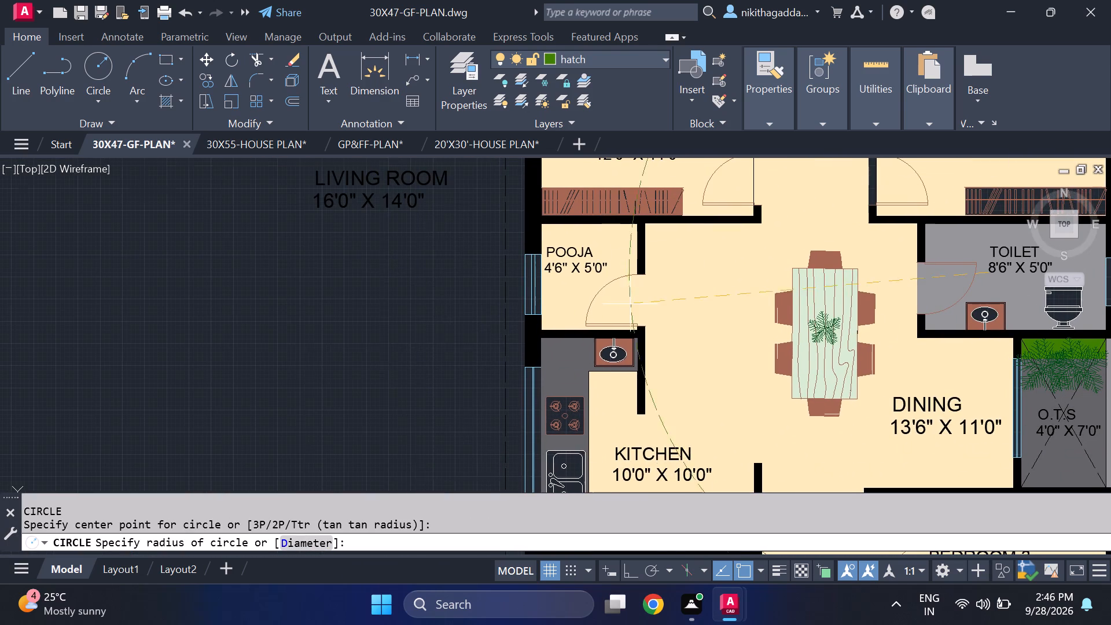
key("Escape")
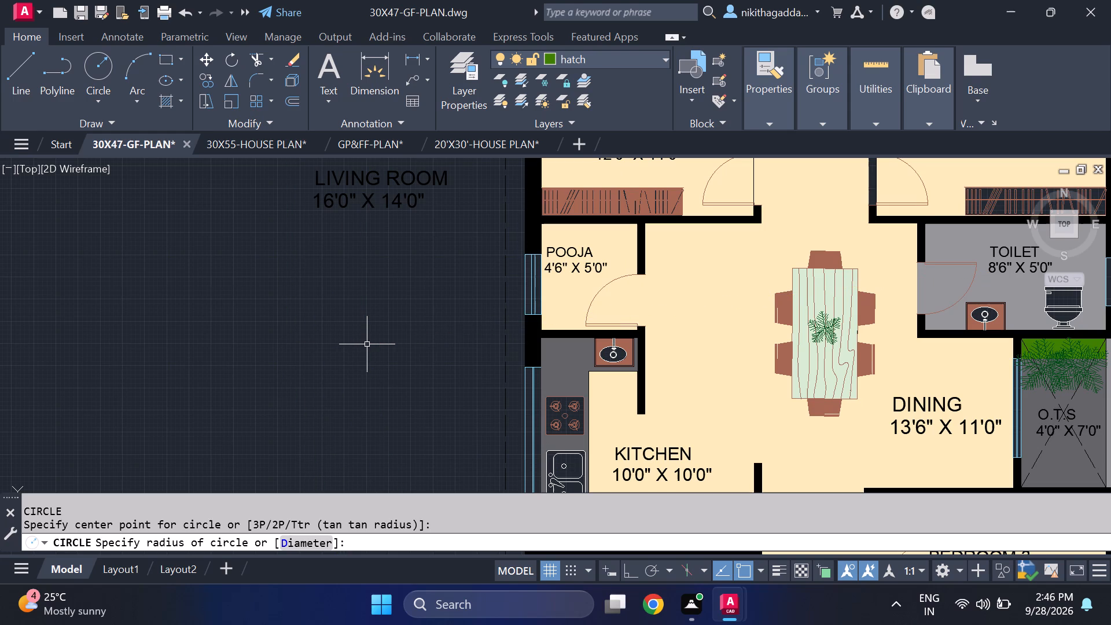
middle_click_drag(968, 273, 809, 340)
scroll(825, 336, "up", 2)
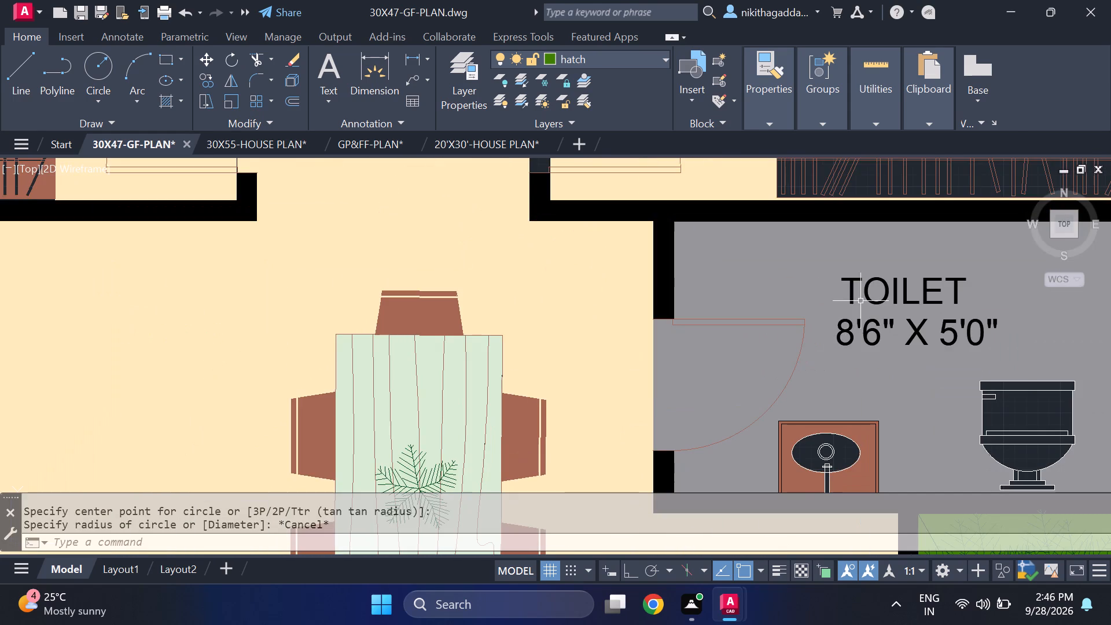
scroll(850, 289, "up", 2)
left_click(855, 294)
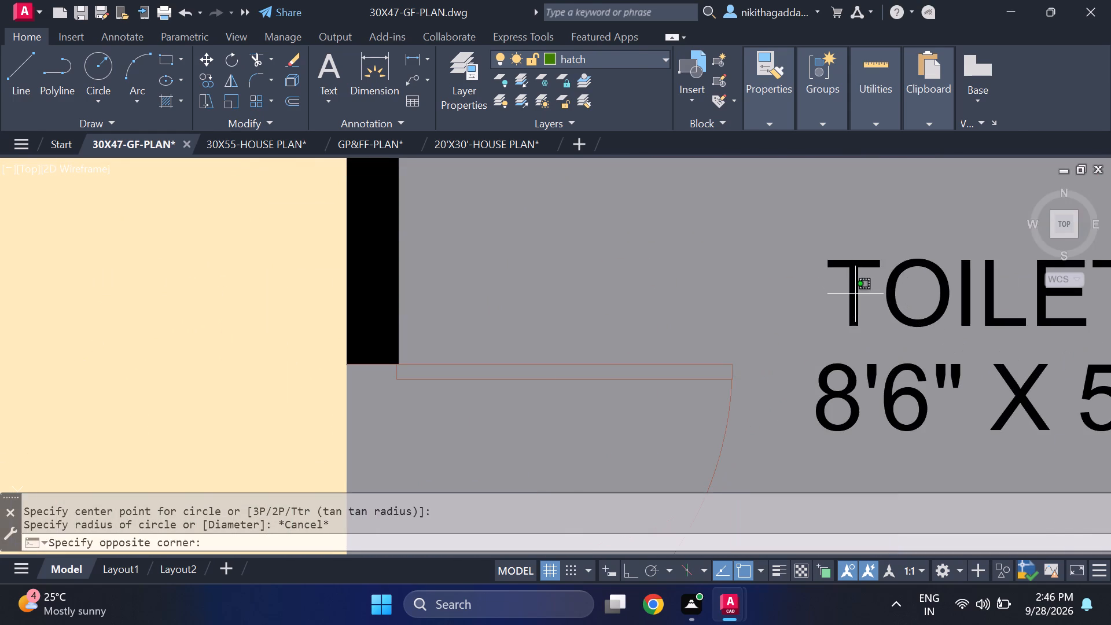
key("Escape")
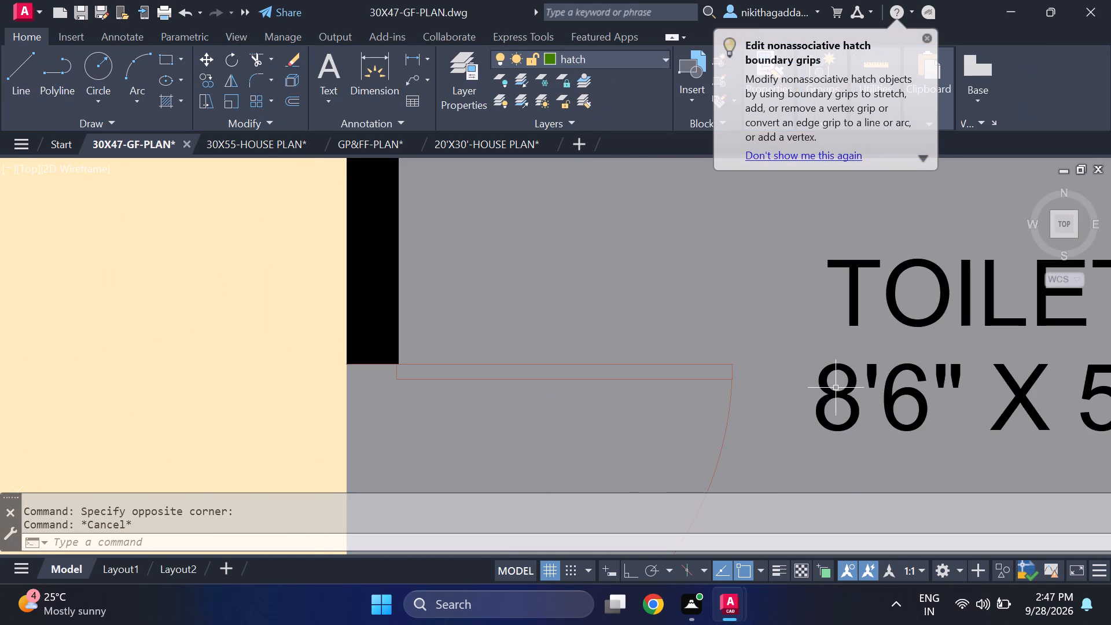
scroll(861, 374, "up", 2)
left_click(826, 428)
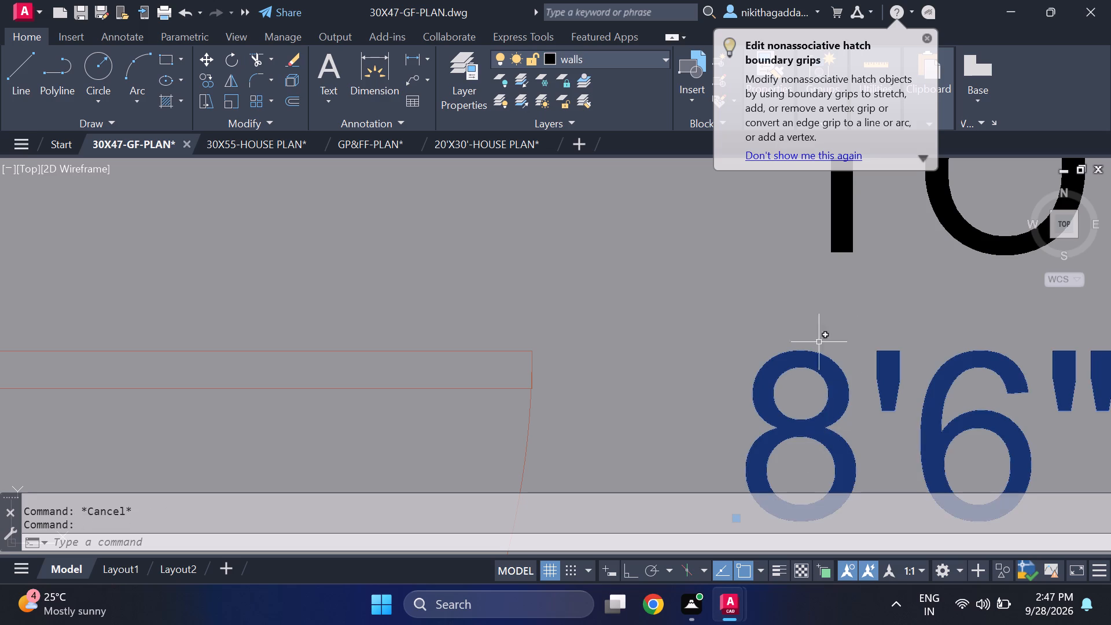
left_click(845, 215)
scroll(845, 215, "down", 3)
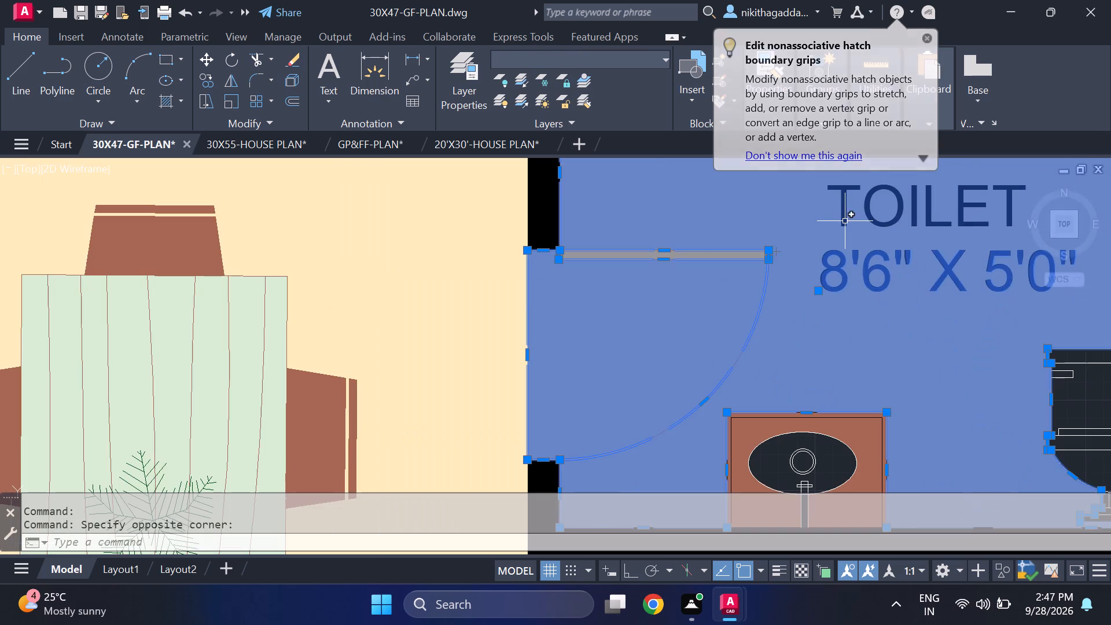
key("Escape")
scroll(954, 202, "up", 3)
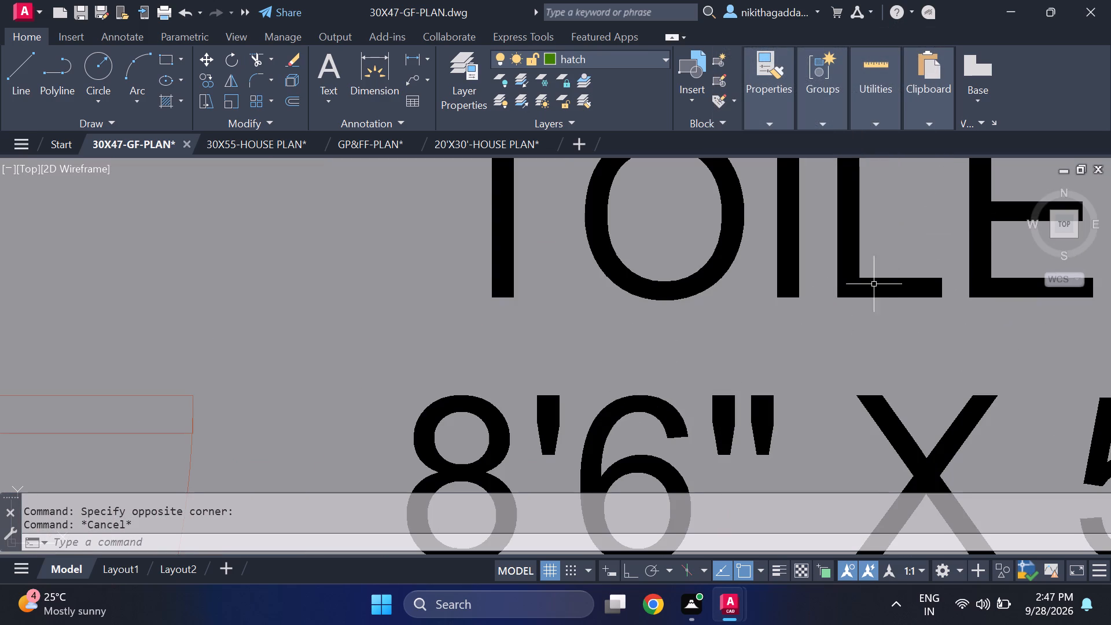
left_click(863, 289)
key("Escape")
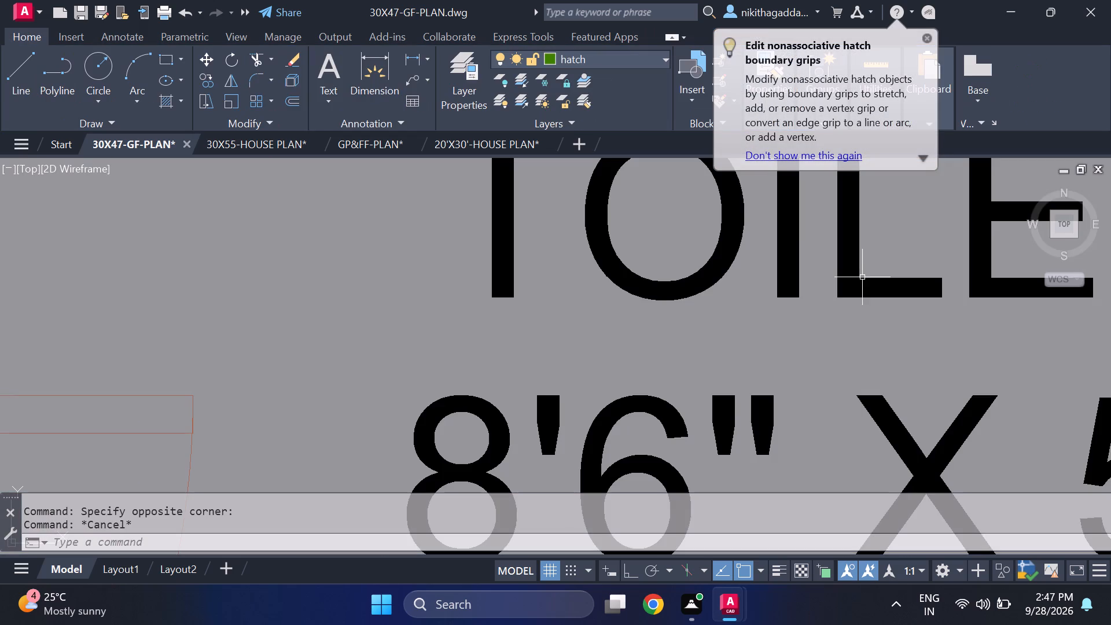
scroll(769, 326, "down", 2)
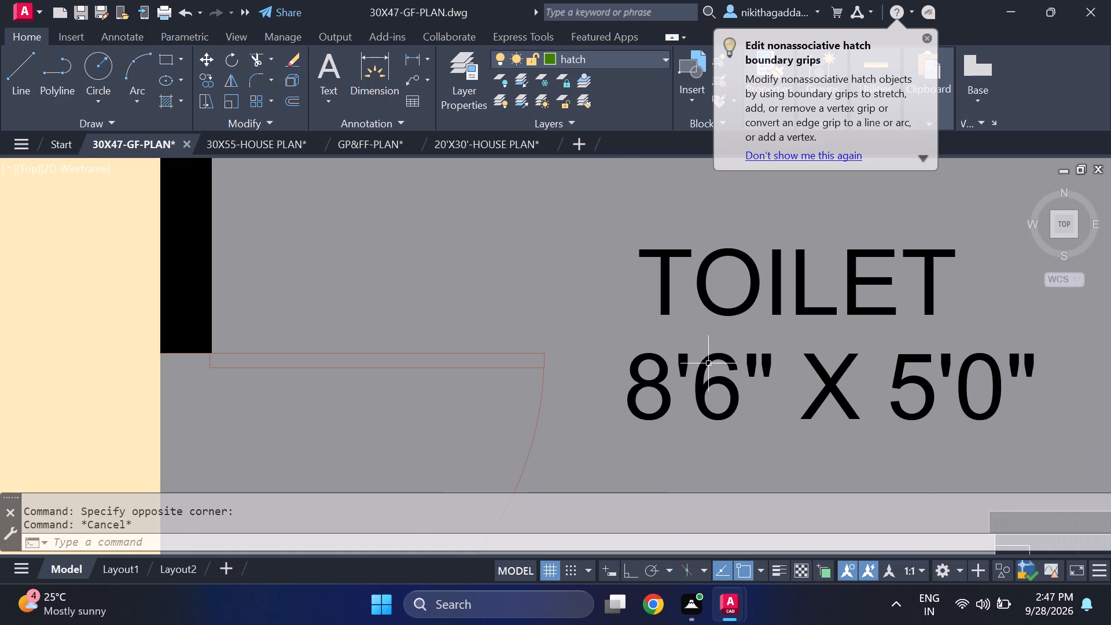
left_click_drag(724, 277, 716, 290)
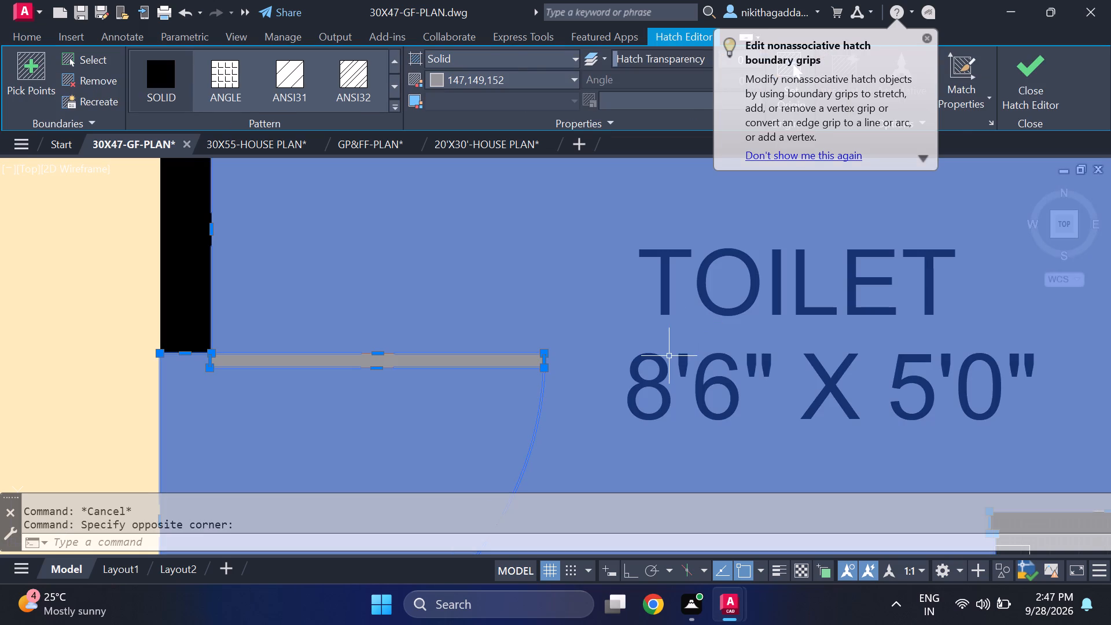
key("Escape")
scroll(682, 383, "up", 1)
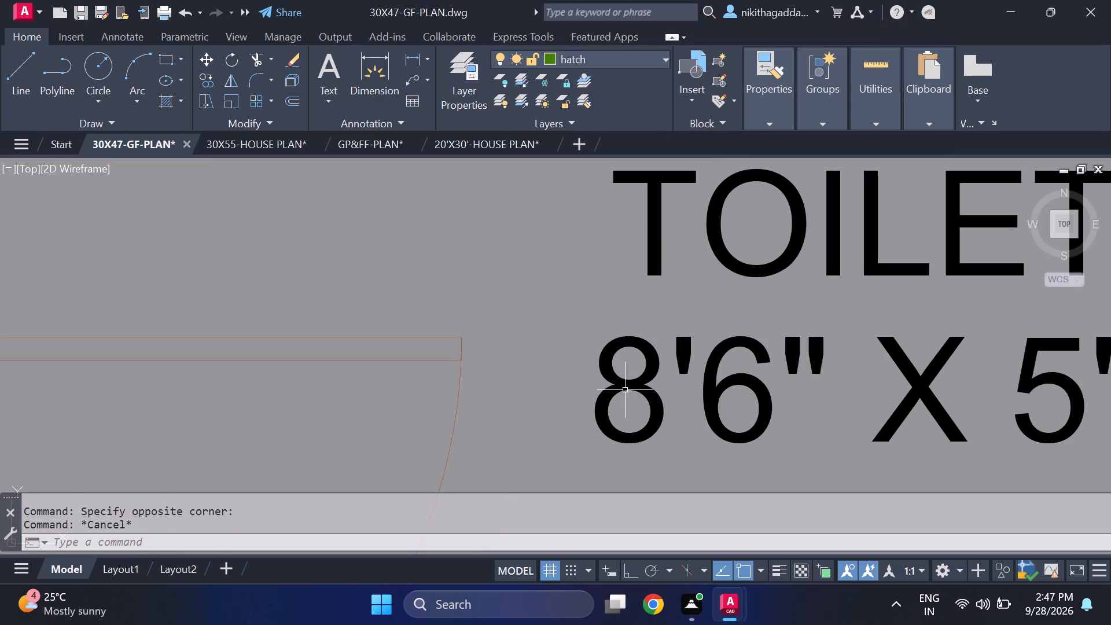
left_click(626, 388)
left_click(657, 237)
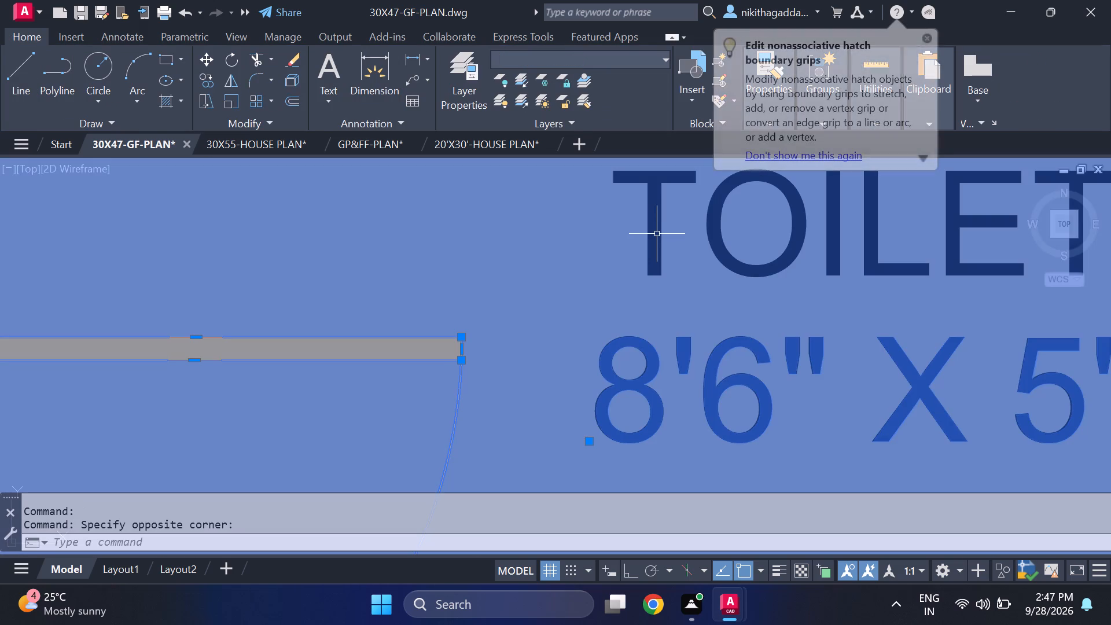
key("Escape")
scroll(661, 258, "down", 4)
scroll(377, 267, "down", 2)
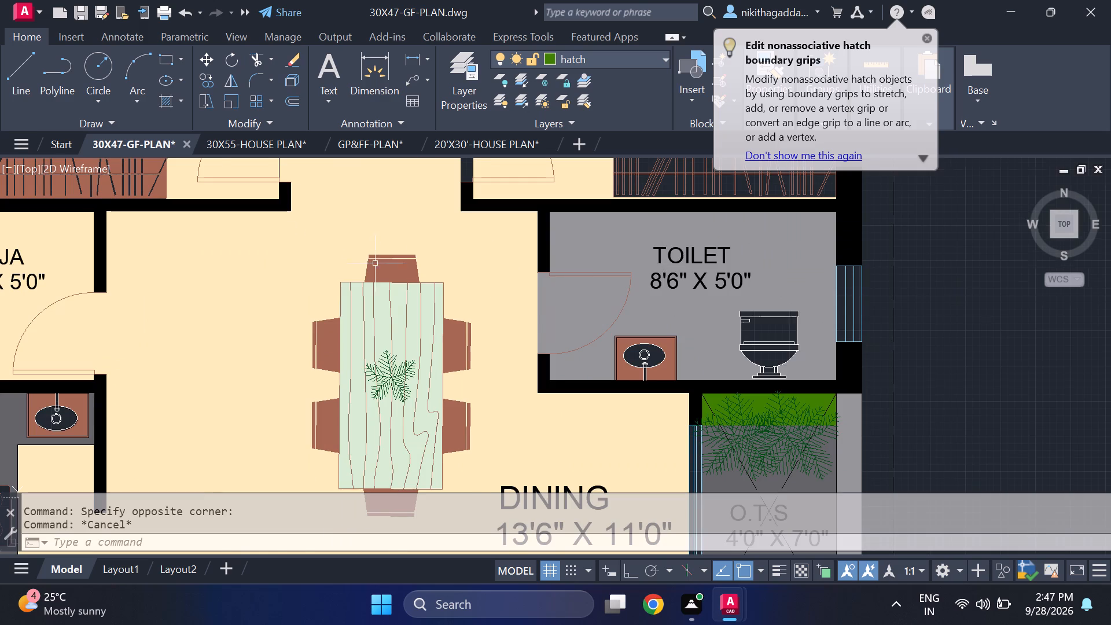
Change the name line of the spare LIVING ROOM label outside the plan to TOILET.
middle_click_drag(300, 296, 632, 382)
scroll(451, 313, "up", 2)
double_click(457, 291)
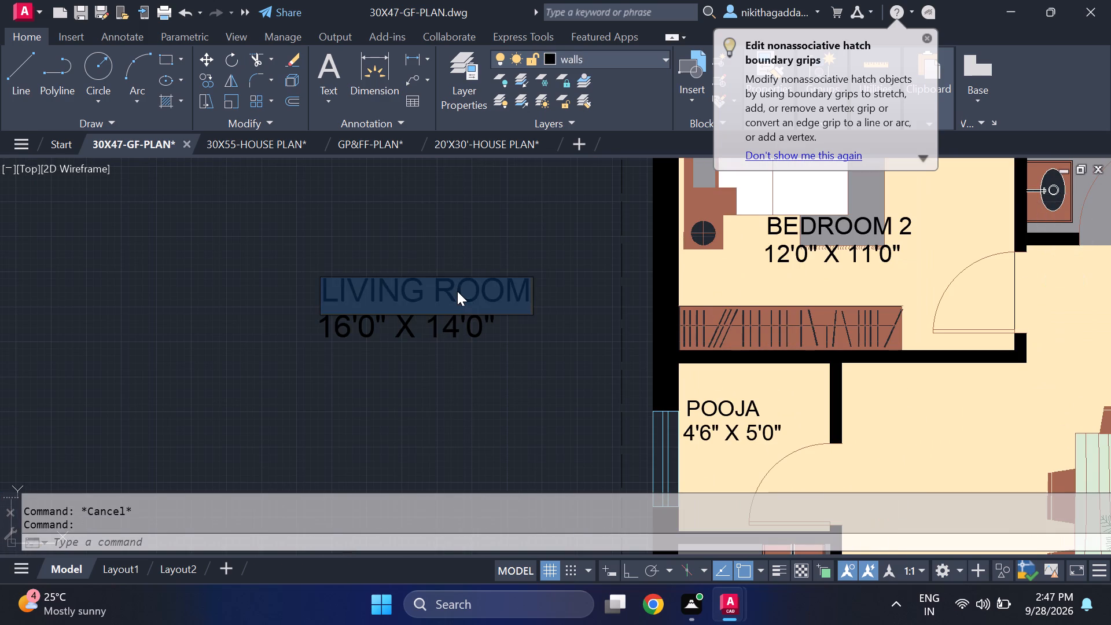
key("Delete")
type("TOILET")
key("Return")
Change the size line beneath the spare TOILET label to 5'0" X 7'6".
key("Return")
scroll(314, 322, "up", 1)
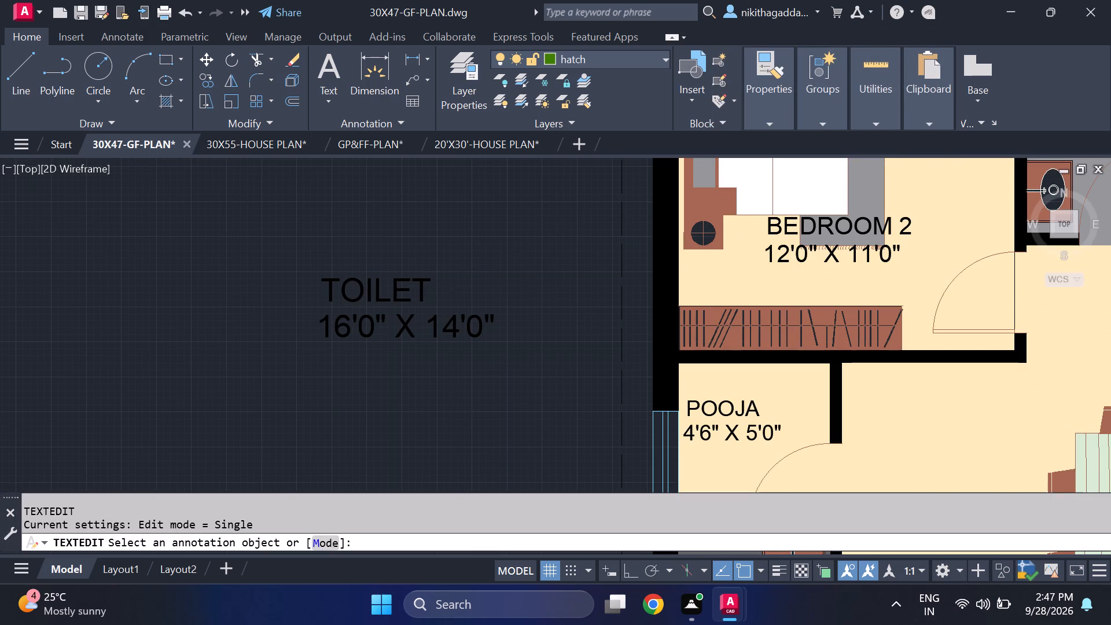
scroll(314, 322, "up", 1)
left_click(378, 330)
left_click(403, 333)
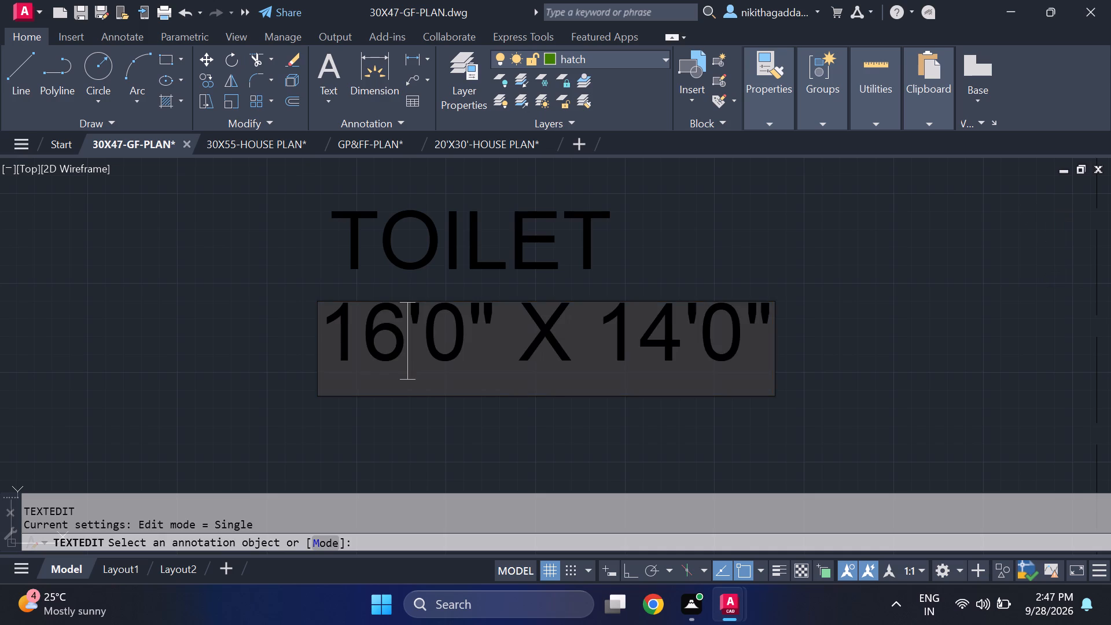
key("BackSpace")
key("BackSpace")
key("BackSpace")
key("BackSpace")
key("BackSpace")
key("5")
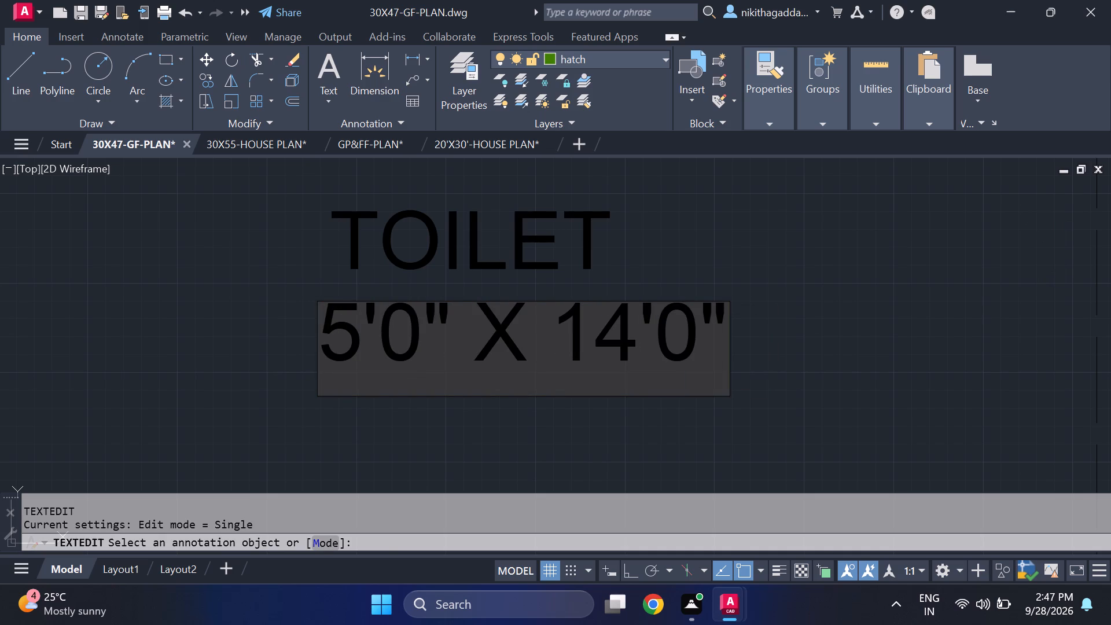
left_click(626, 340)
key("BackSpace")
key("BackSpace")
key("7")
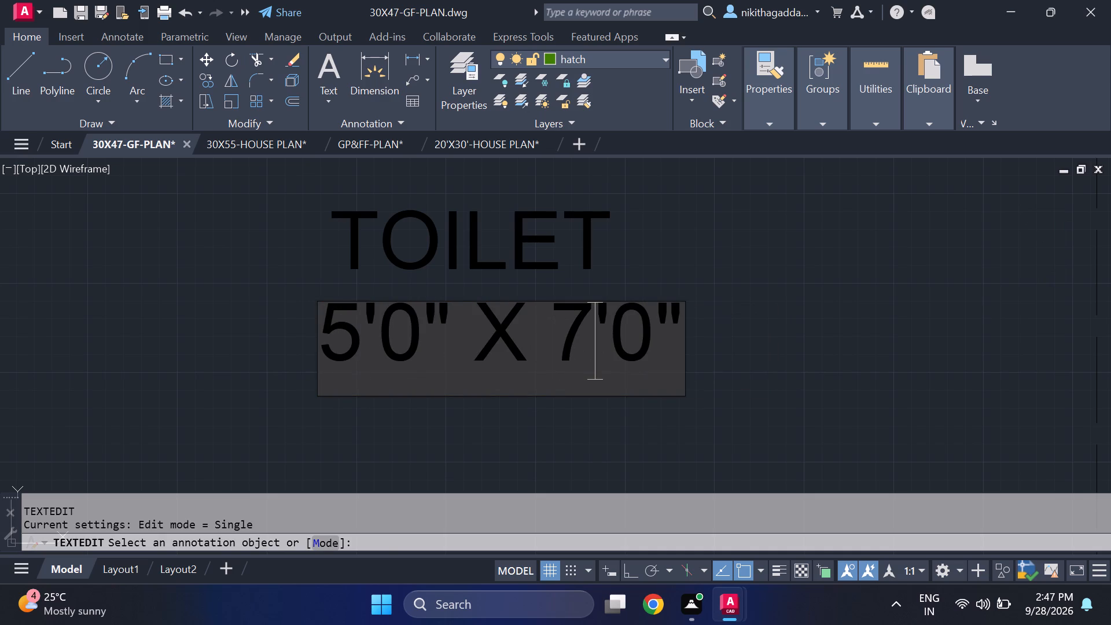
left_click(656, 321)
key("BackSpace")
key("6")
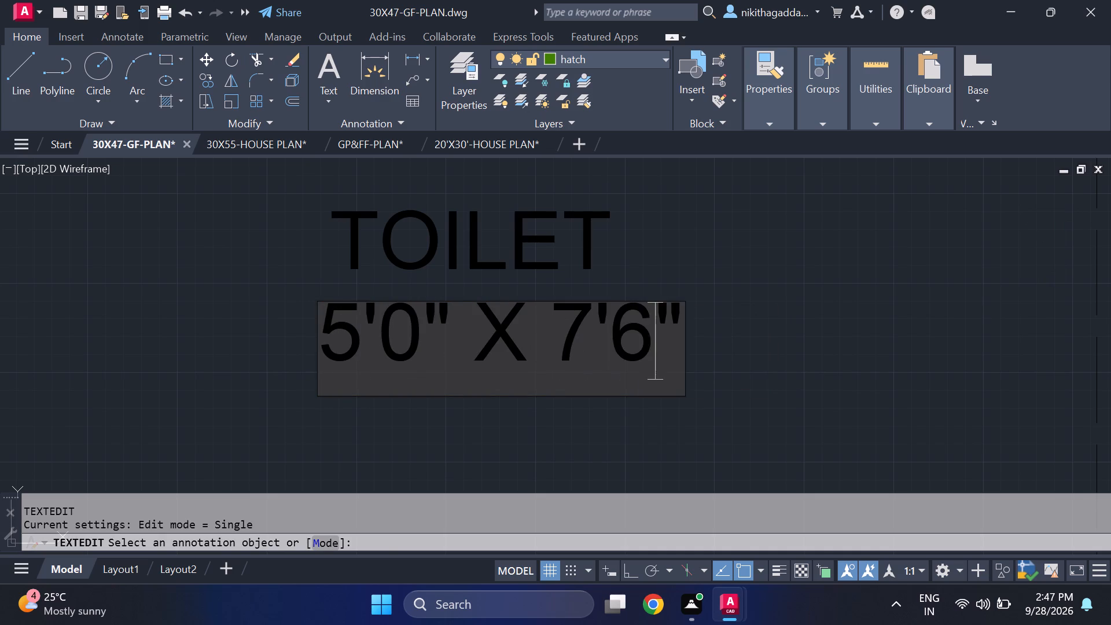
key("Return")
Scale down both lines of the spare TOILET label from the lower-left corner of its size line.
left_click_drag(668, 203, 646, 208)
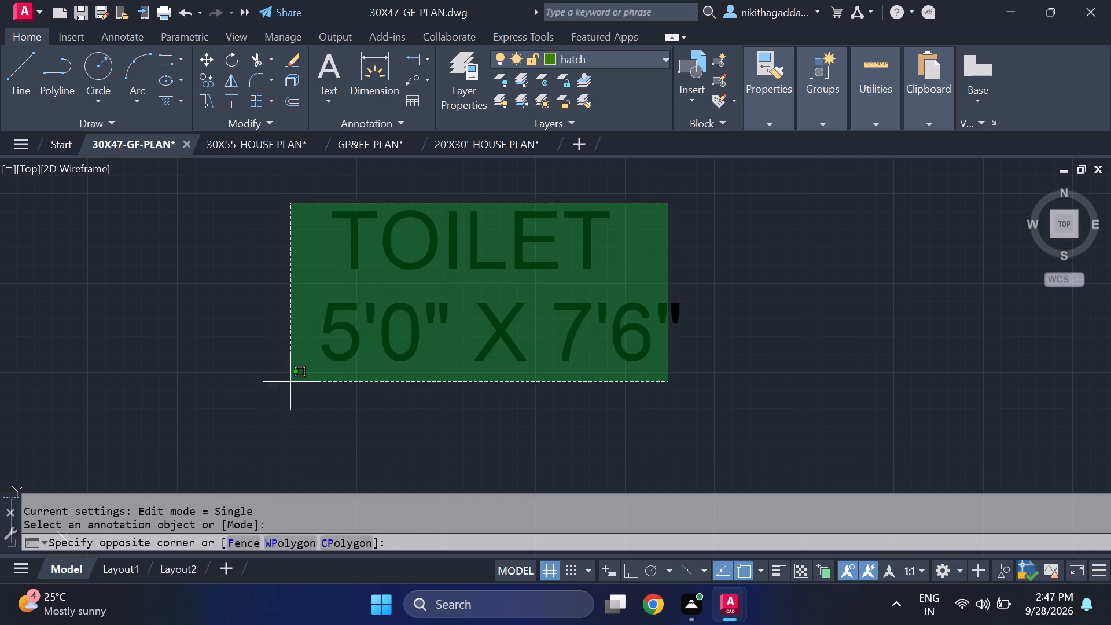
left_click(263, 390)
type("SCALE")
key("Return")
left_click(321, 356)
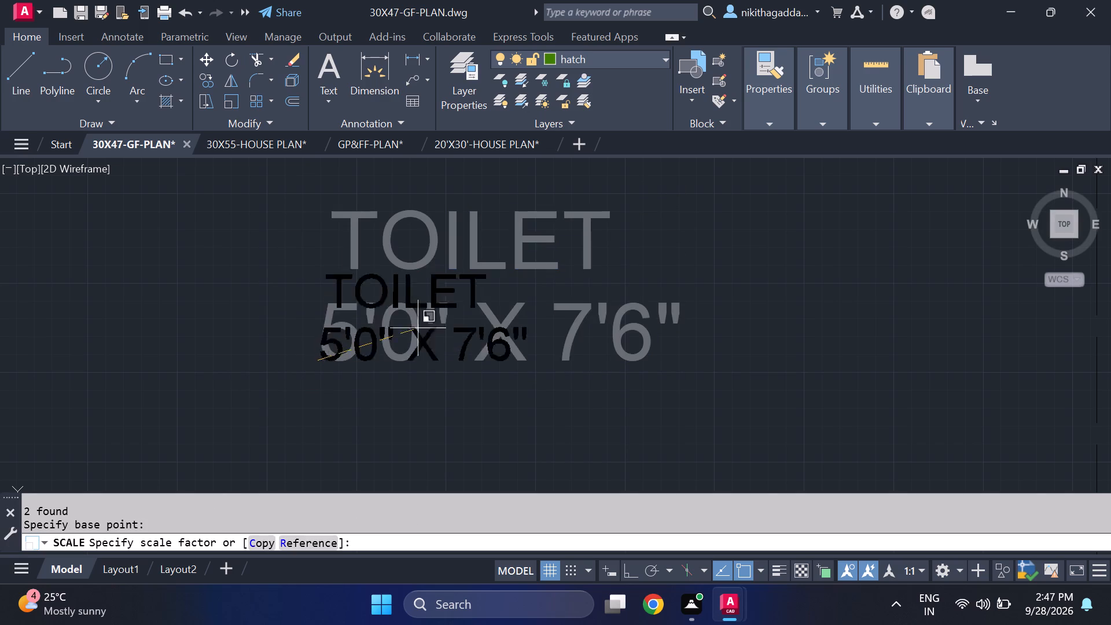
scroll(460, 318, "up", 2)
middle_click_drag(457, 323, 413, 385)
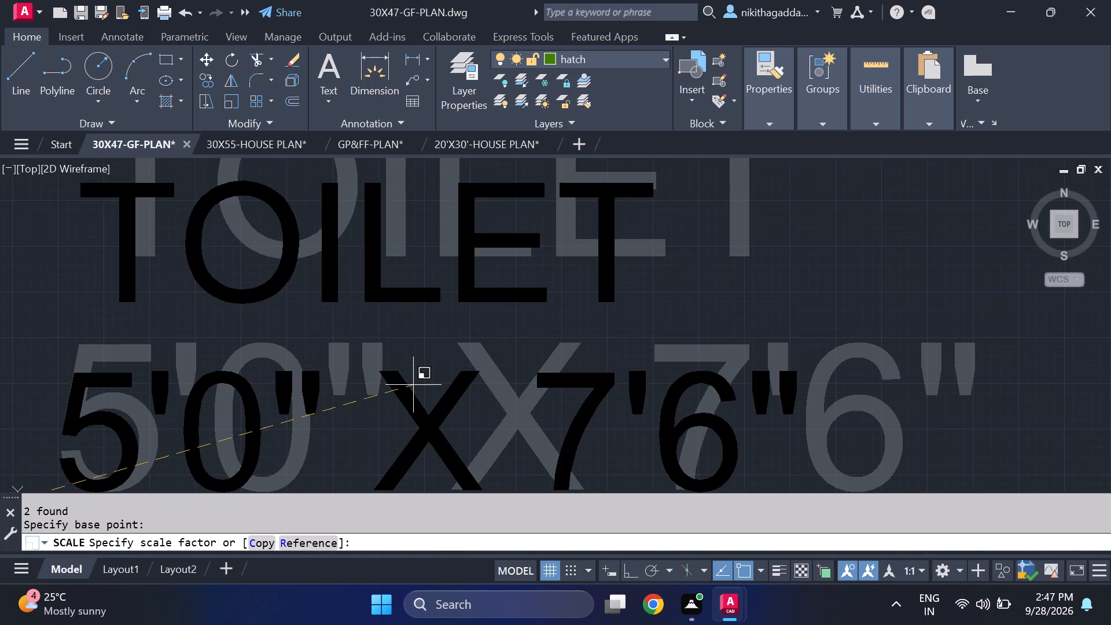
left_click(394, 394)
Move the 5'0" X 7'6" TOILET label into the toilet between BEDROOM 2 and the MASTER BEDROOM, above the washbasin.
scroll(413, 373, "down", 4)
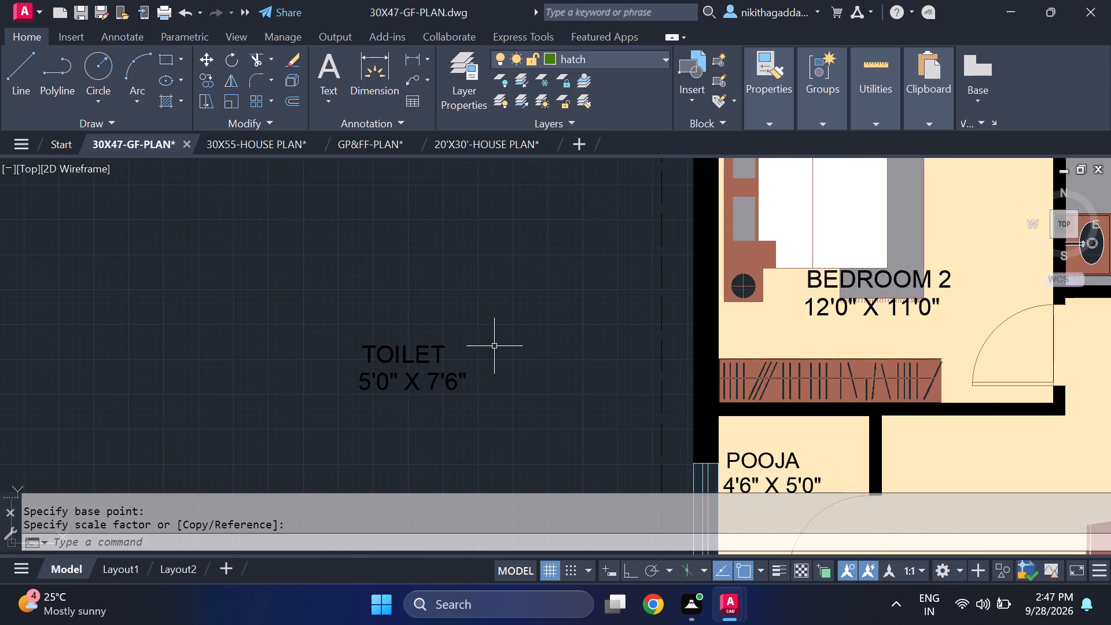
scroll(489, 350, "down", 2)
left_click_drag(498, 340, 490, 348)
left_click(388, 432)
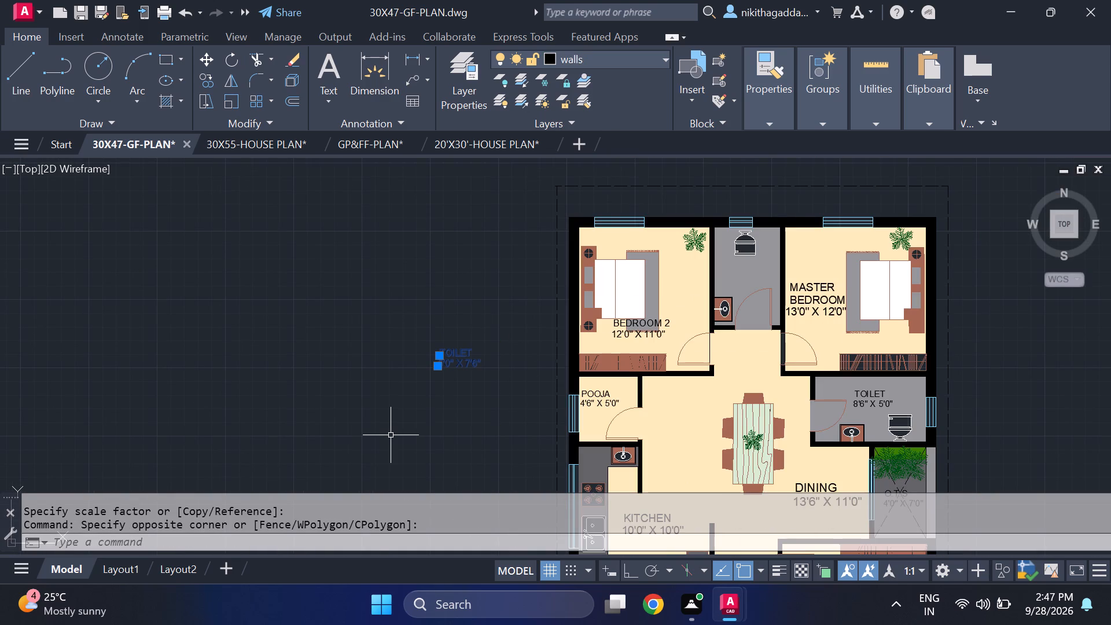
key("m")
key("Return")
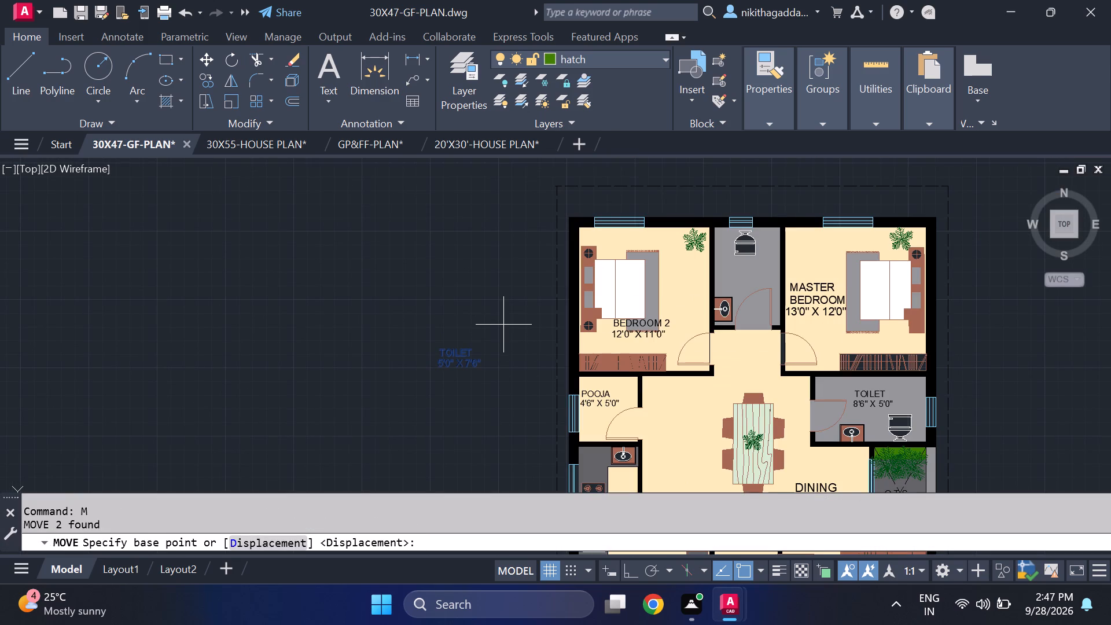
left_click(441, 354)
scroll(731, 283, "up", 3)
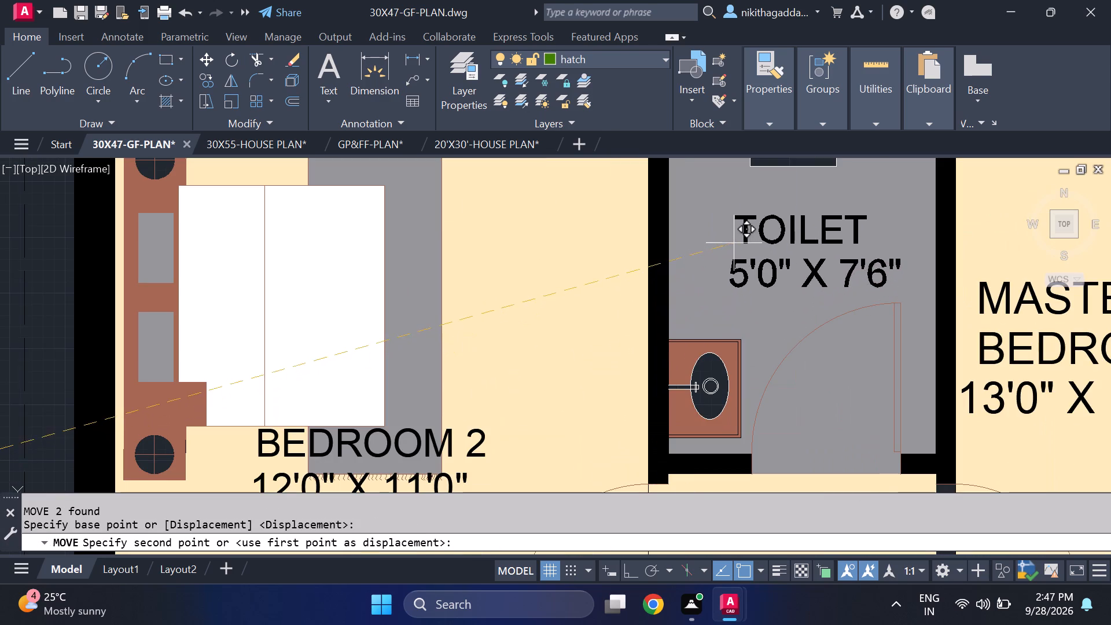
left_click(734, 238)
Review the room labels across the whole ground-floor plan for completeness, placement and consistent size, including both toilets.
scroll(701, 267, "down", 4)
middle_click_drag(726, 473, 601, 330)
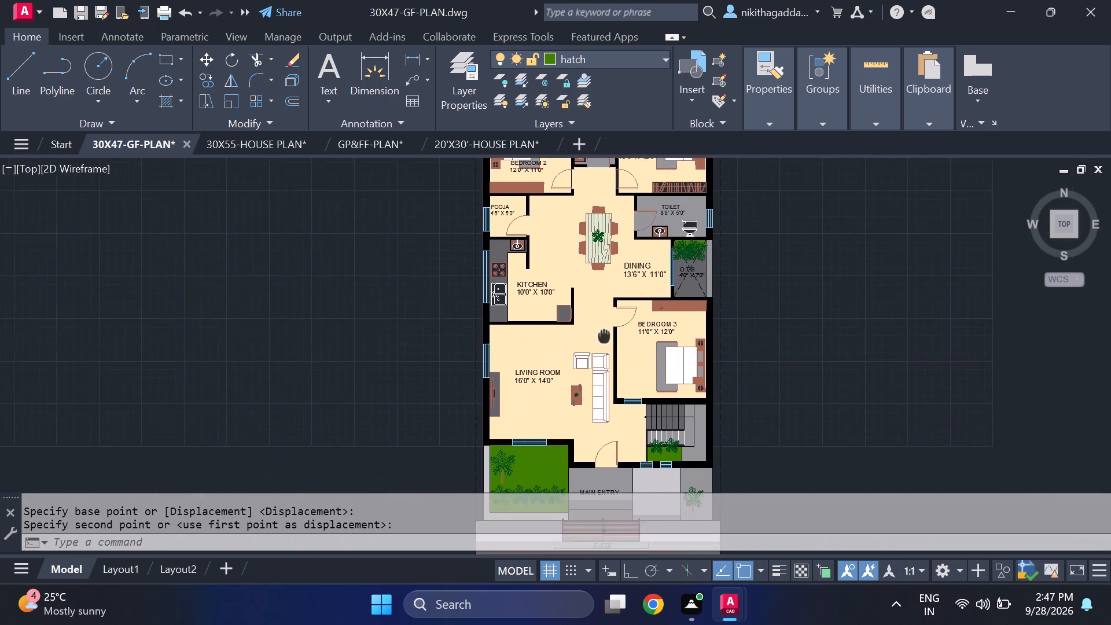
middle_click_drag(601, 330, 575, 278)
scroll(590, 339, "down", 1)
scroll(590, 339, "up", 1)
middle_click_drag(590, 338, 584, 378)
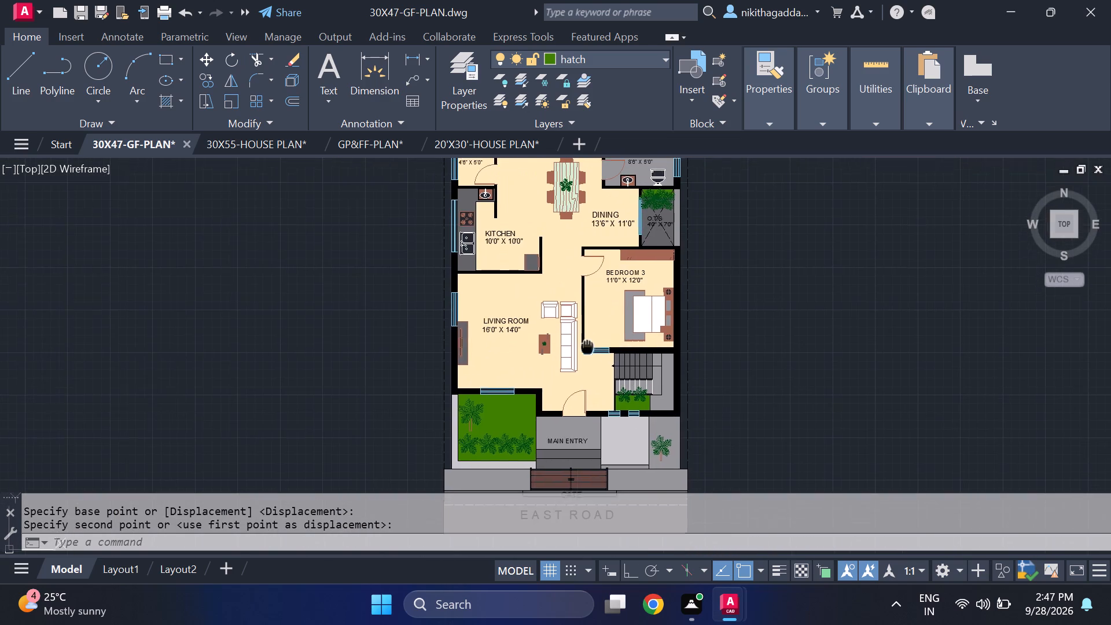
middle_click_drag(584, 378, 581, 399)
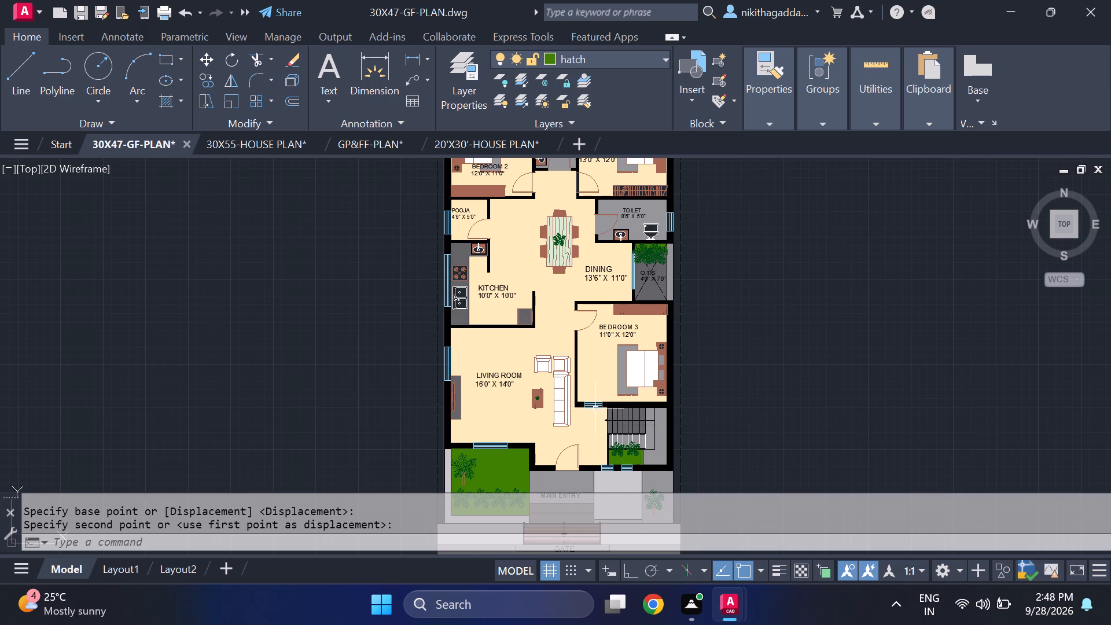
middle_click_drag(472, 347, 450, 384)
scroll(450, 384, "down", 1)
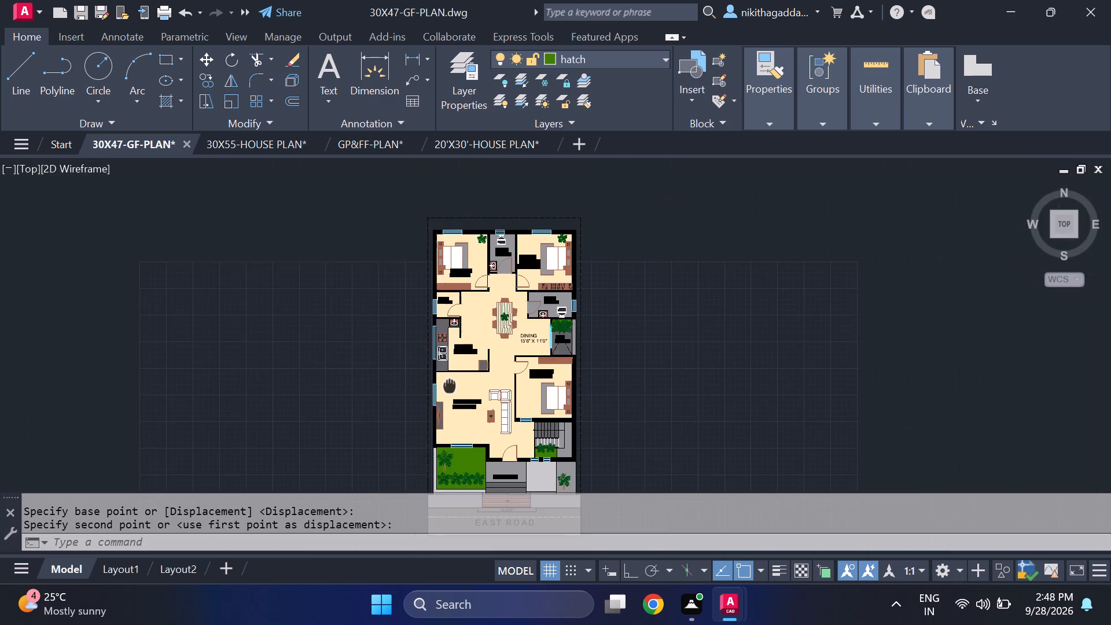
middle_click_drag(450, 384, 447, 384)
scroll(450, 374, "up", 2)
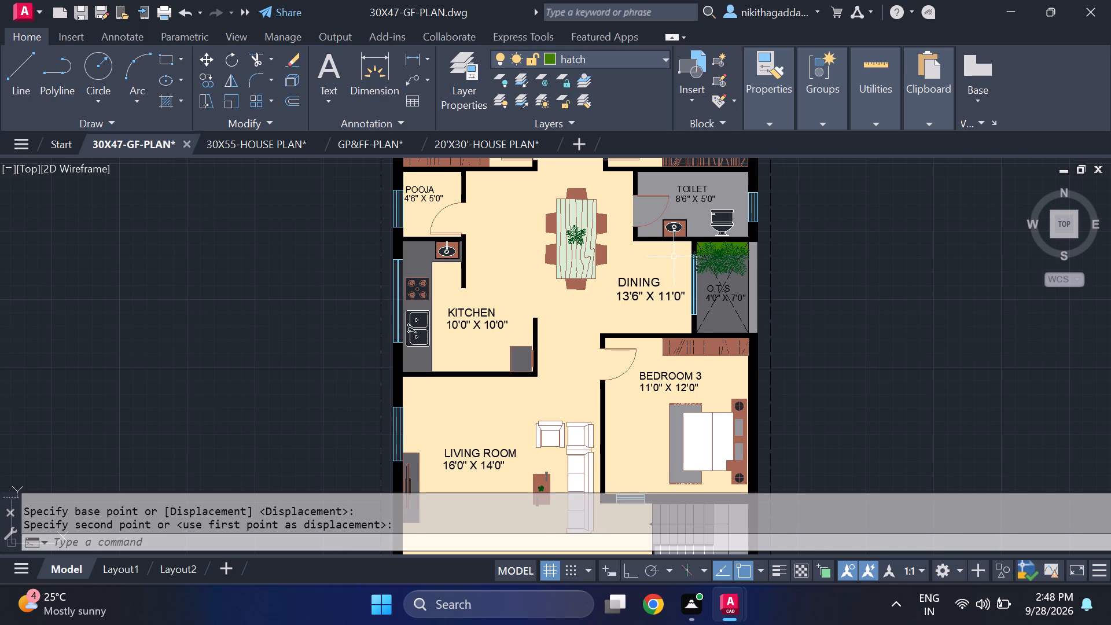
middle_click_drag(674, 256, 672, 308)
middle_click(672, 308)
scroll(673, 300, "up", 2)
scroll(708, 297, "down", 3)
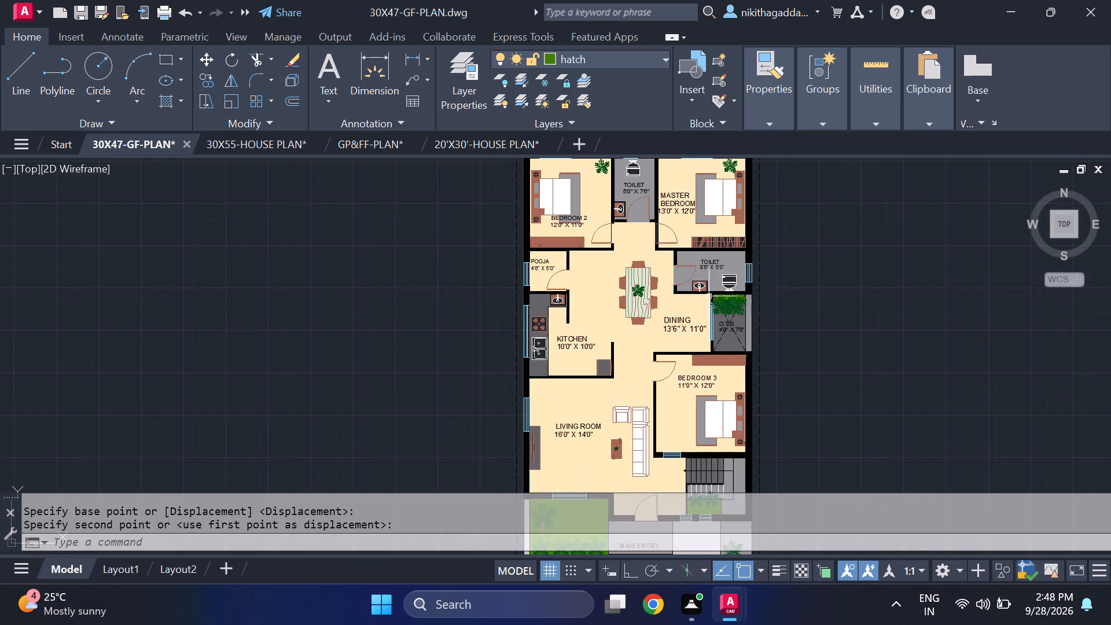
middle_click_drag(720, 262, 715, 297)
scroll(713, 304, "up", 4)
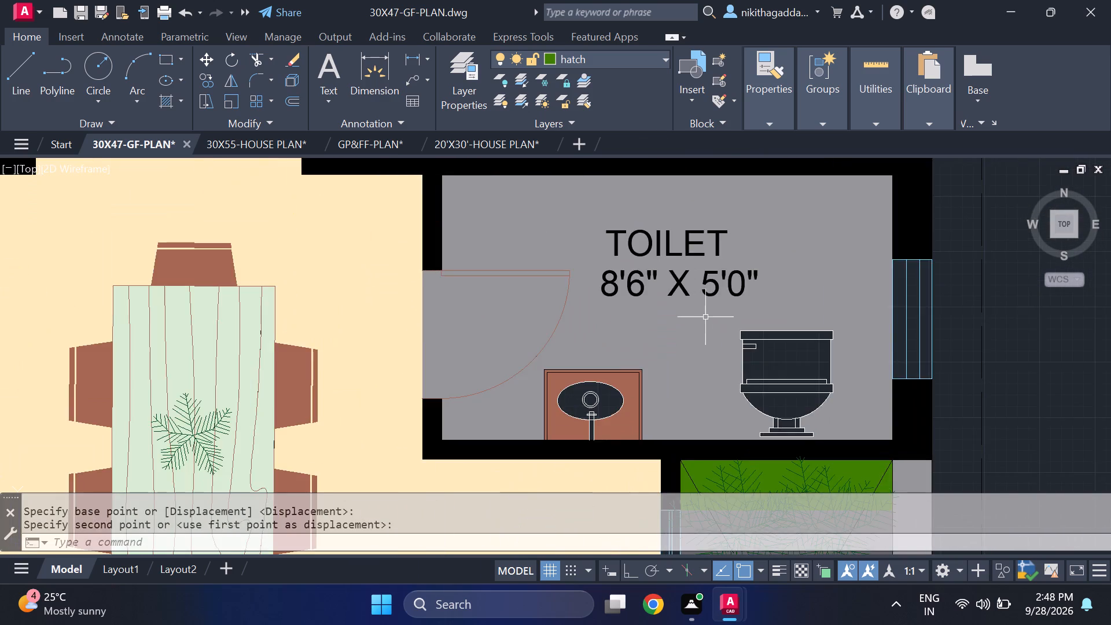
scroll(705, 318, "down", 2)
middle_click_drag(737, 290, 745, 380)
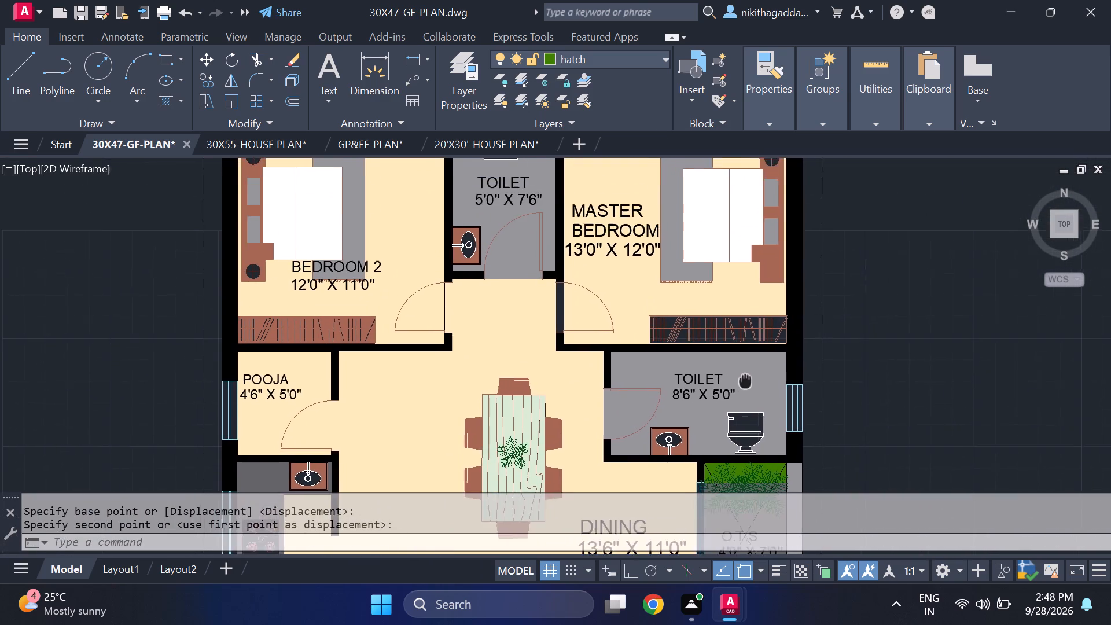
middle_click_drag(745, 380, 727, 387)
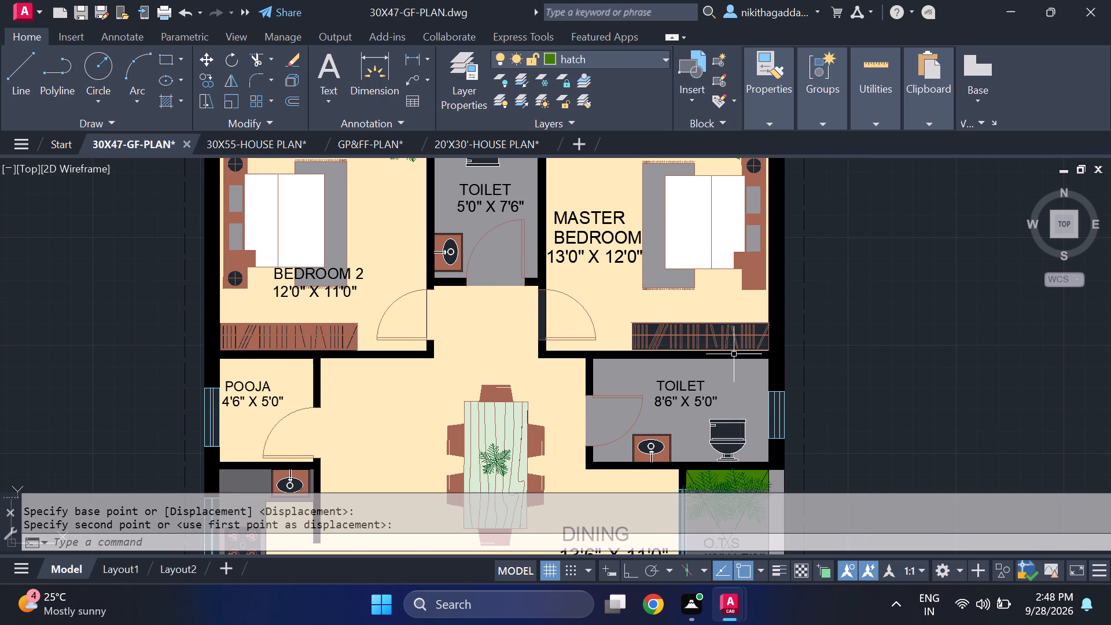
Fill both strips of the MASTER BEDROOM wardrobe with a solid ByLayer hatch on the furniture layer.
key("h")
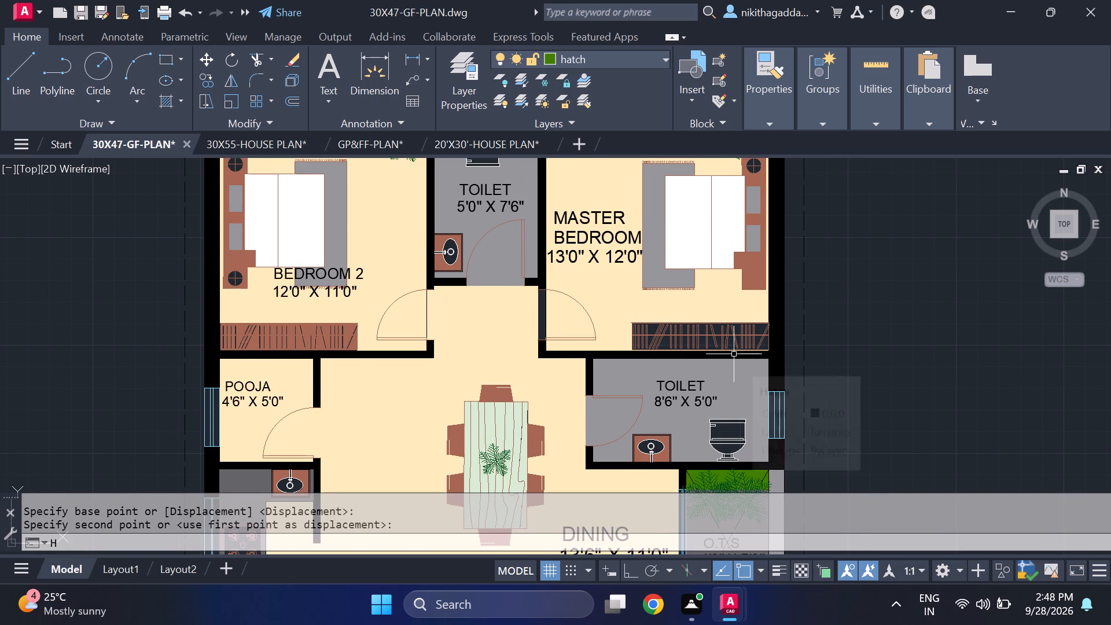
key("Escape")
left_click(614, 58)
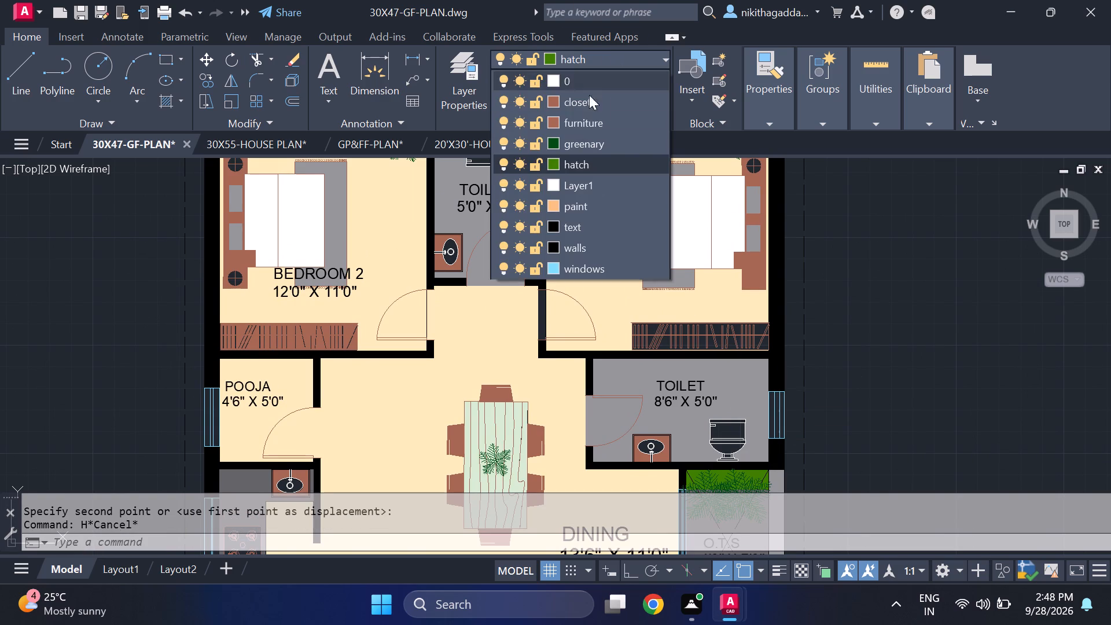
left_click(584, 118)
type("HATCH")
key("Return")
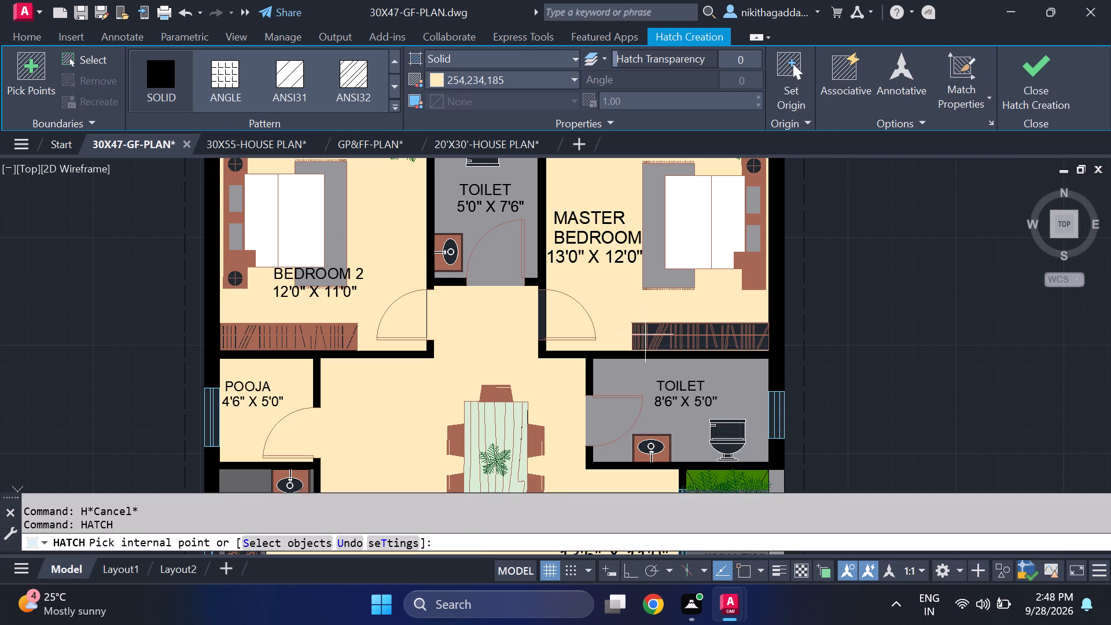
left_click(554, 79)
left_click(506, 97)
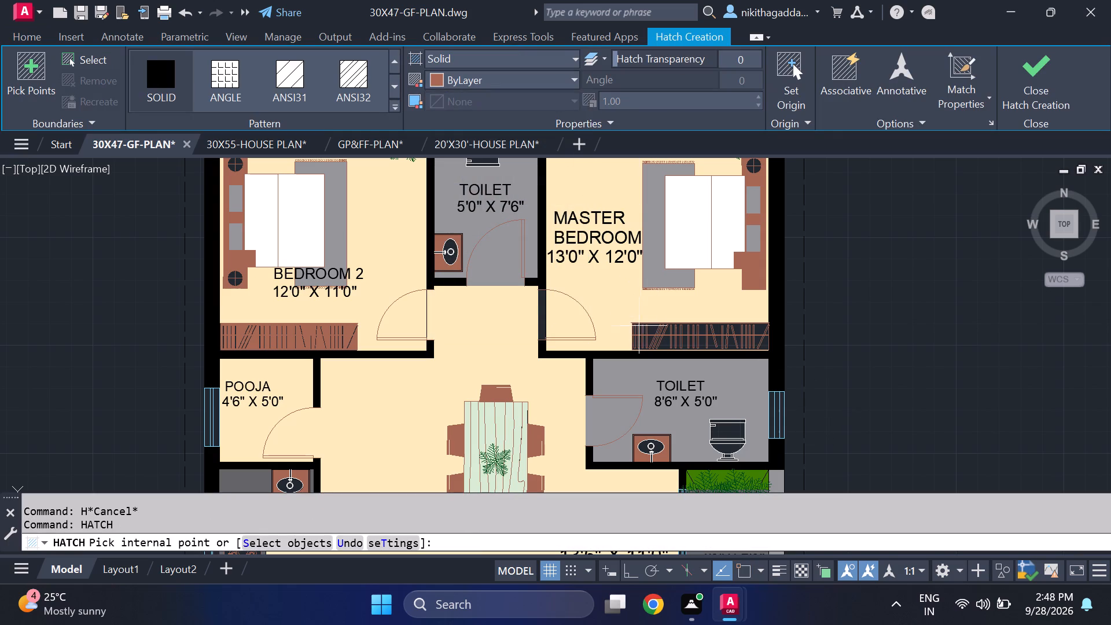
scroll(649, 329, "up", 3)
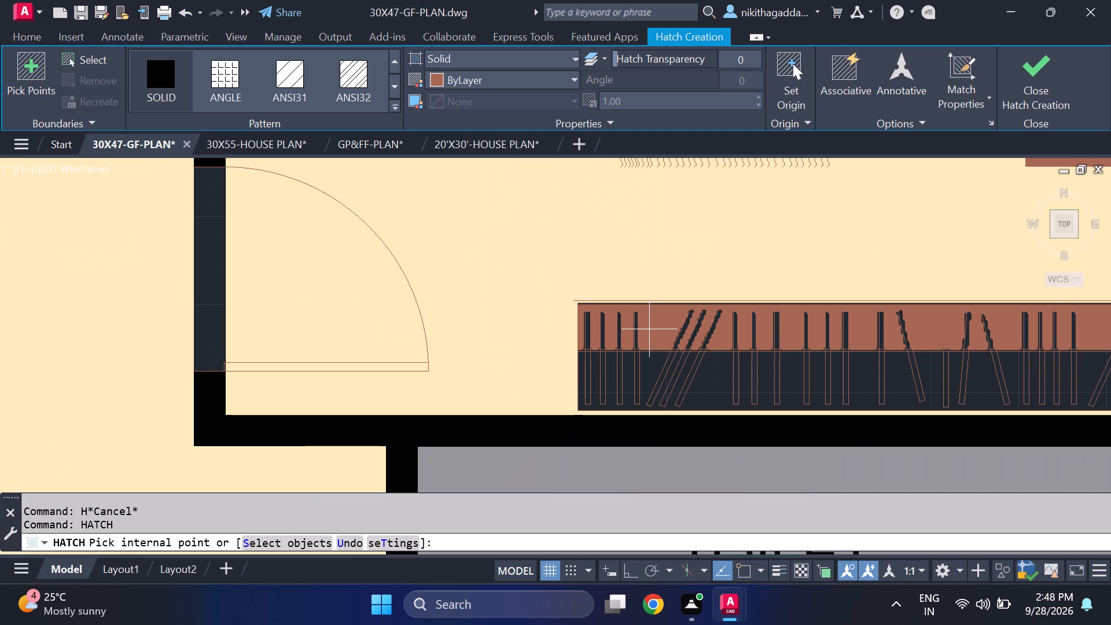
left_click(649, 329)
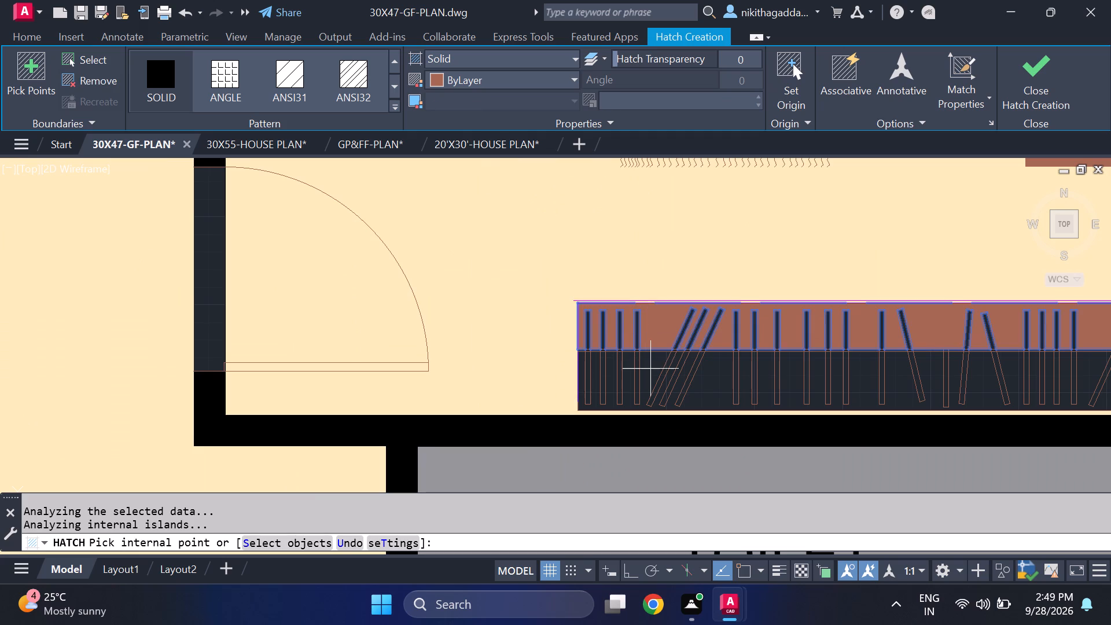
left_click(647, 366)
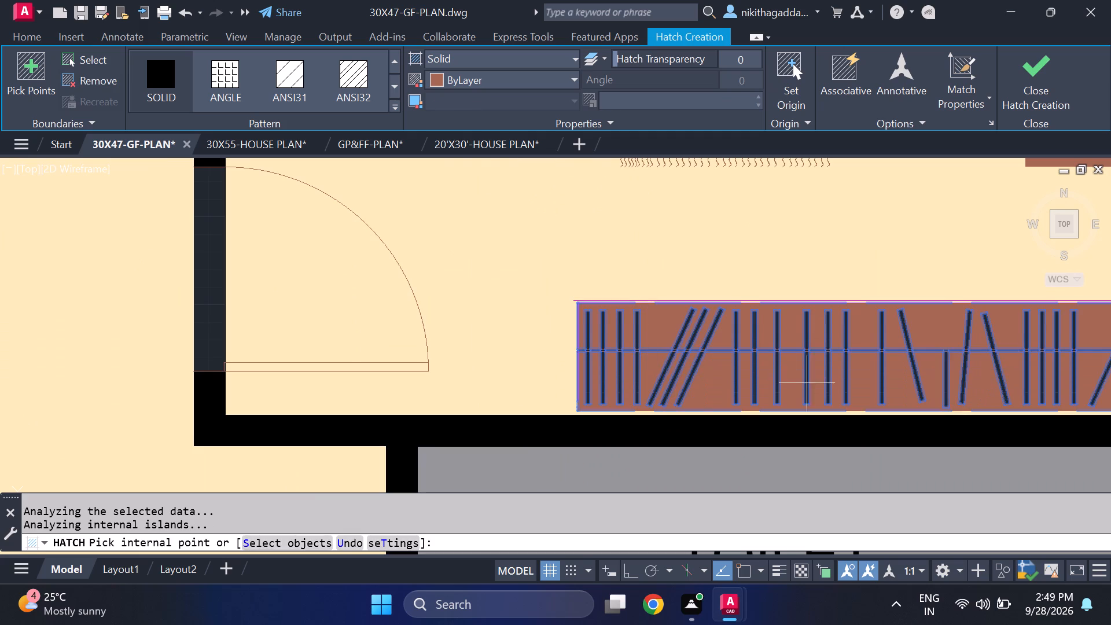
scroll(816, 385, "down", 3)
left_click(1011, 93)
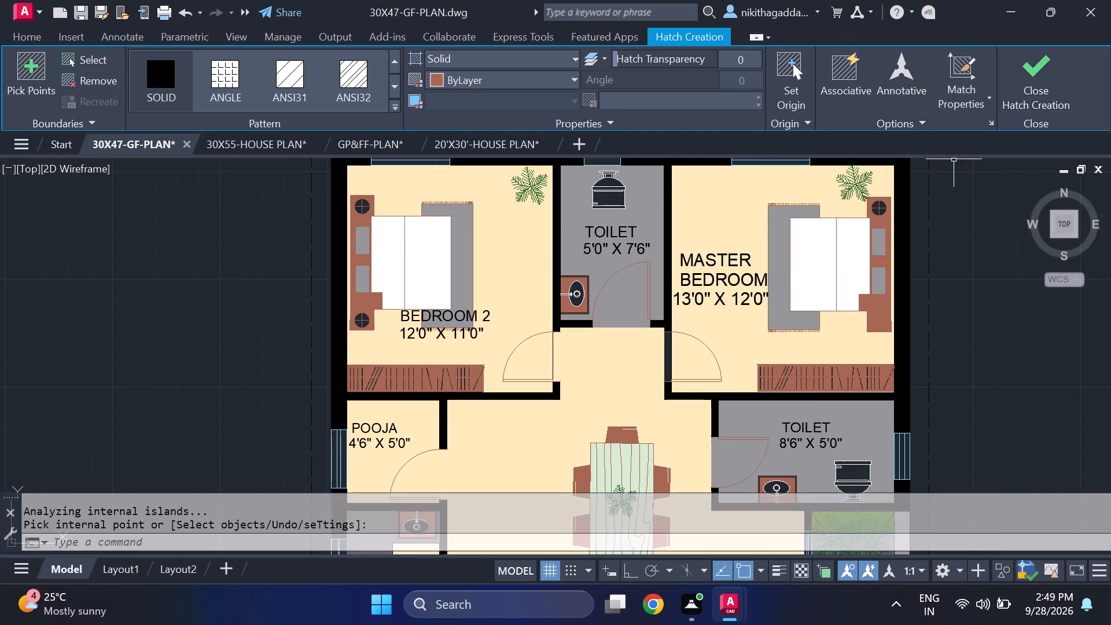
Inspect the whole ground-floor plan, from the bedrooms down to EAST ROAD, for missing fills and misplaced labels.
scroll(877, 359, "down", 2)
scroll(878, 347, "up", 1)
middle_click_drag(851, 418, 838, 402)
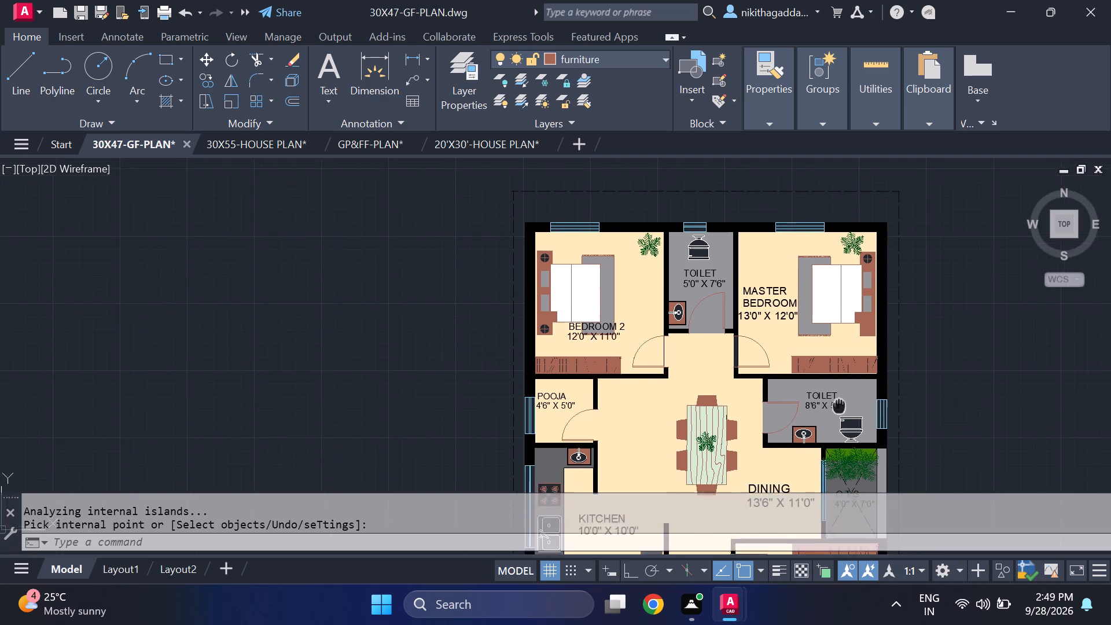
middle_click_drag(838, 402, 734, 253)
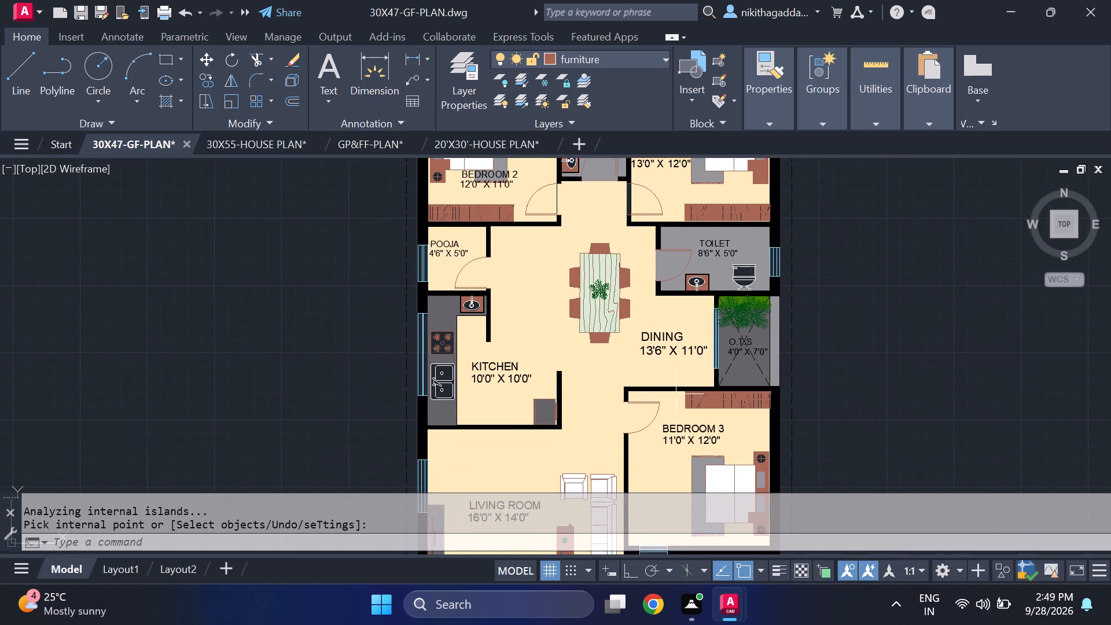
middle_click_drag(667, 391, 641, 297)
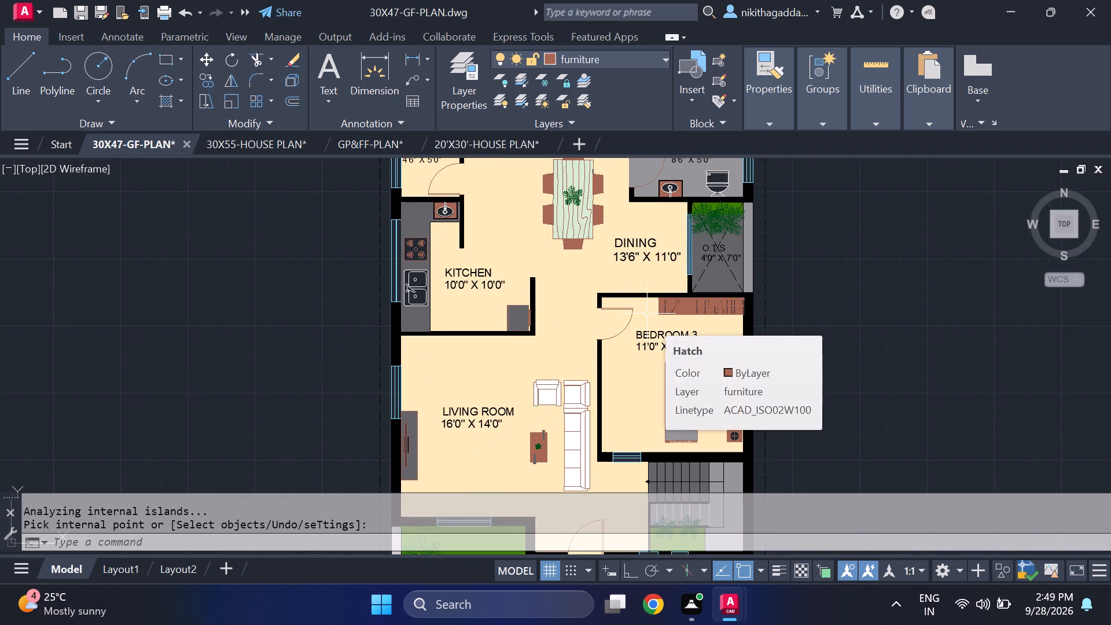
scroll(615, 351, "down", 2)
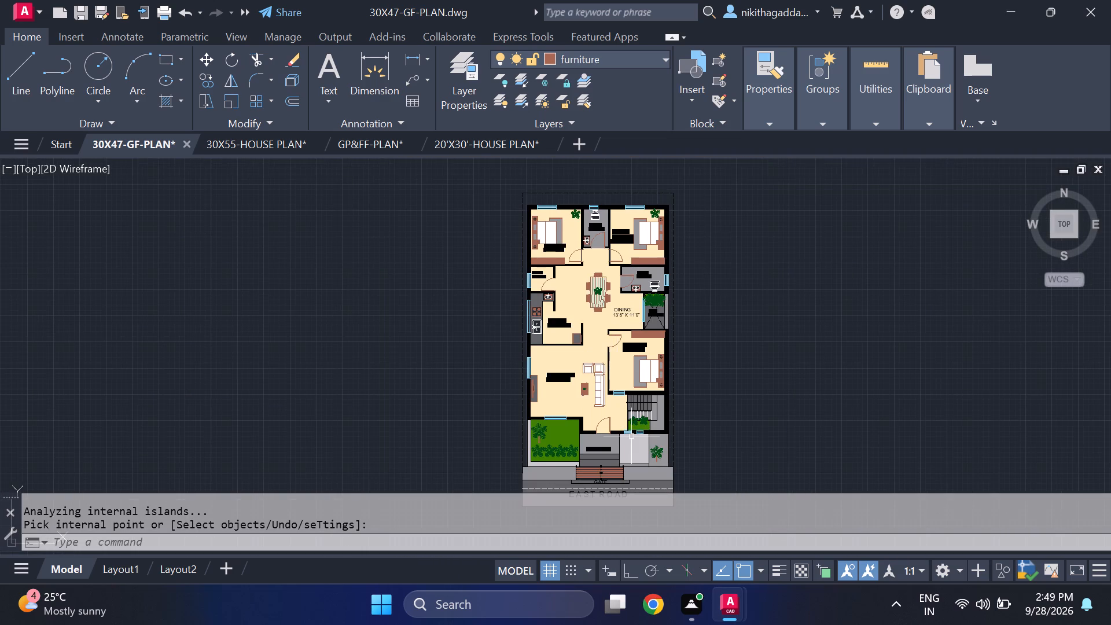
middle_click_drag(625, 431, 610, 358)
scroll(610, 358, "up", 1)
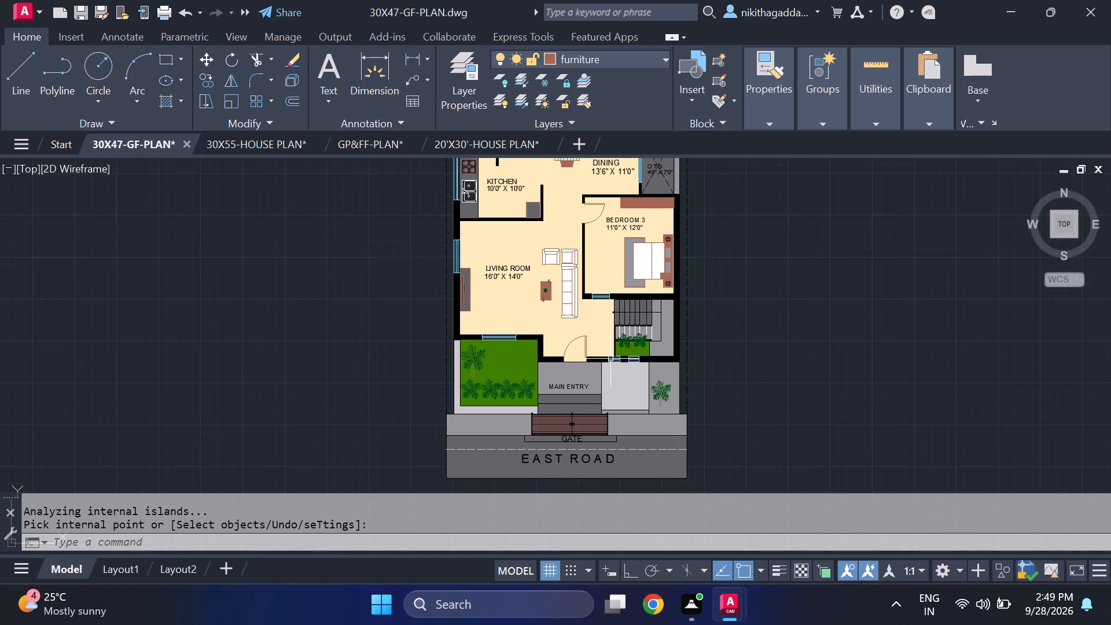
middle_click_drag(610, 377, 604, 403)
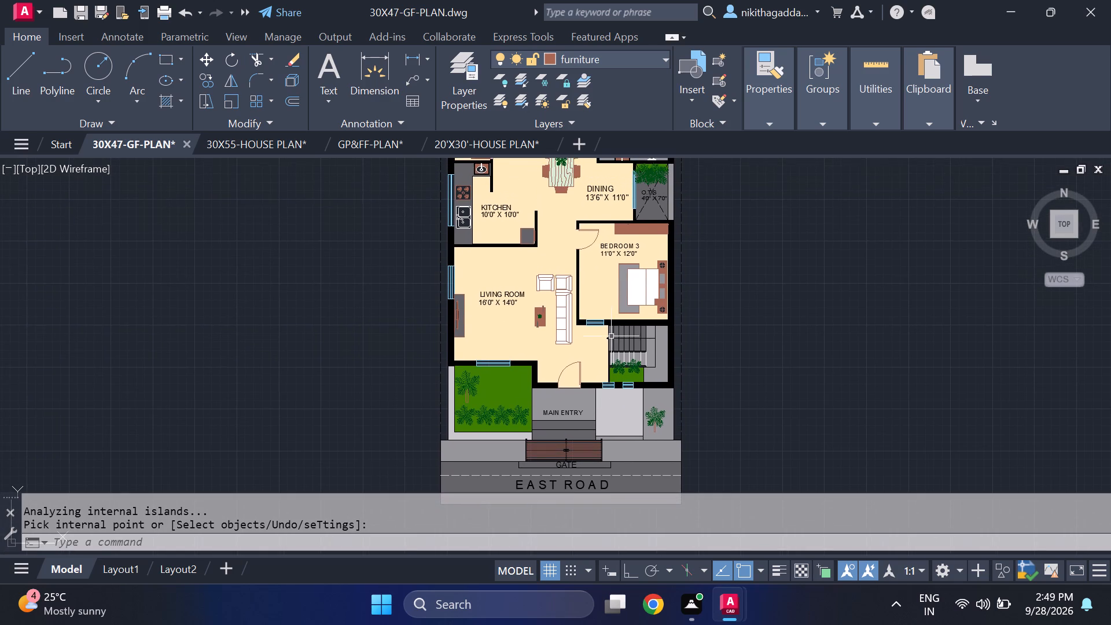
middle_click_drag(611, 337, 532, 432)
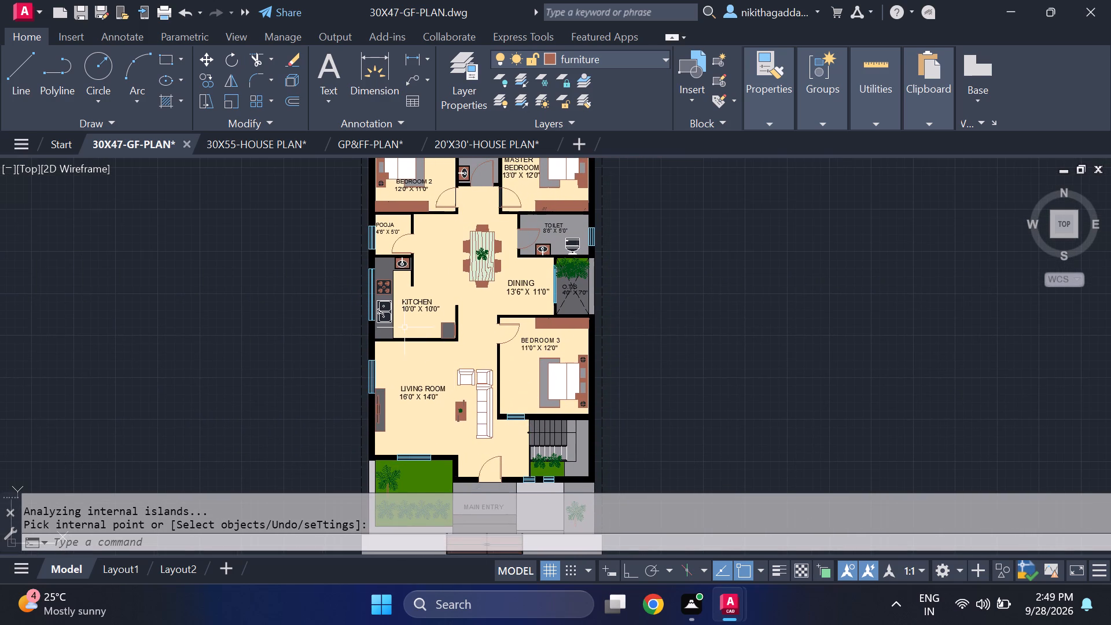
middle_click_drag(395, 323, 370, 422)
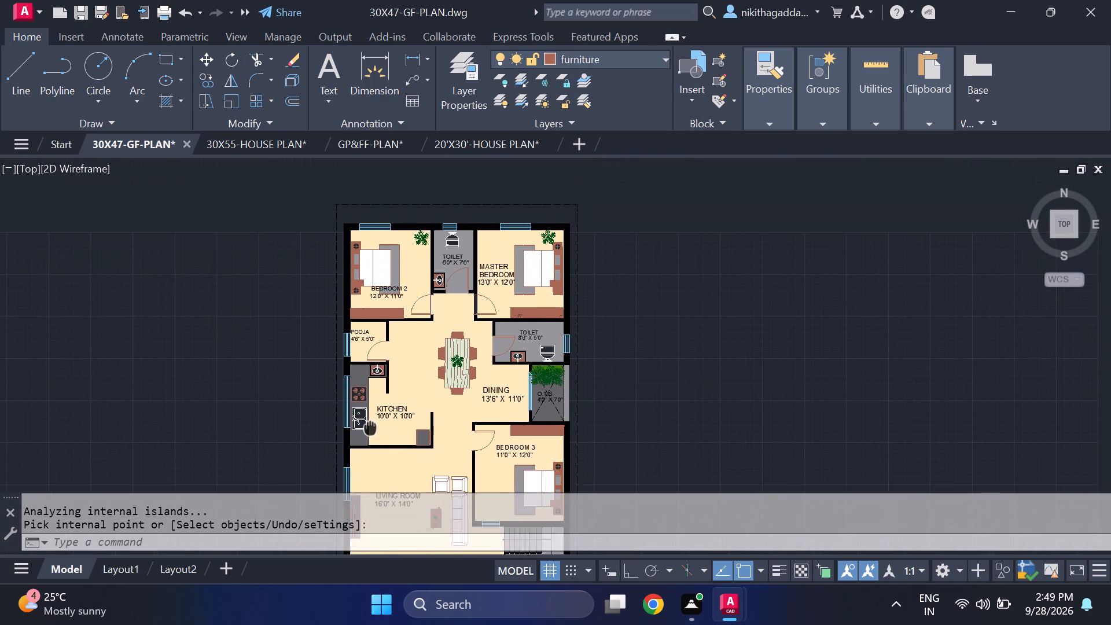
middle_click_drag(370, 422, 420, 411)
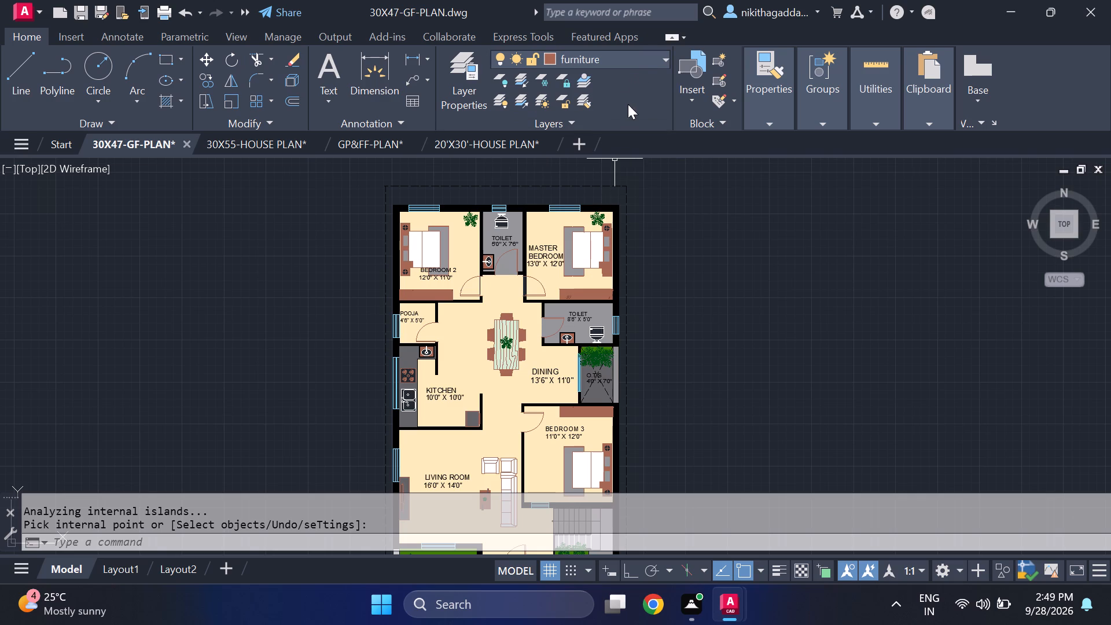
Make text the current layer.
left_click(650, 65)
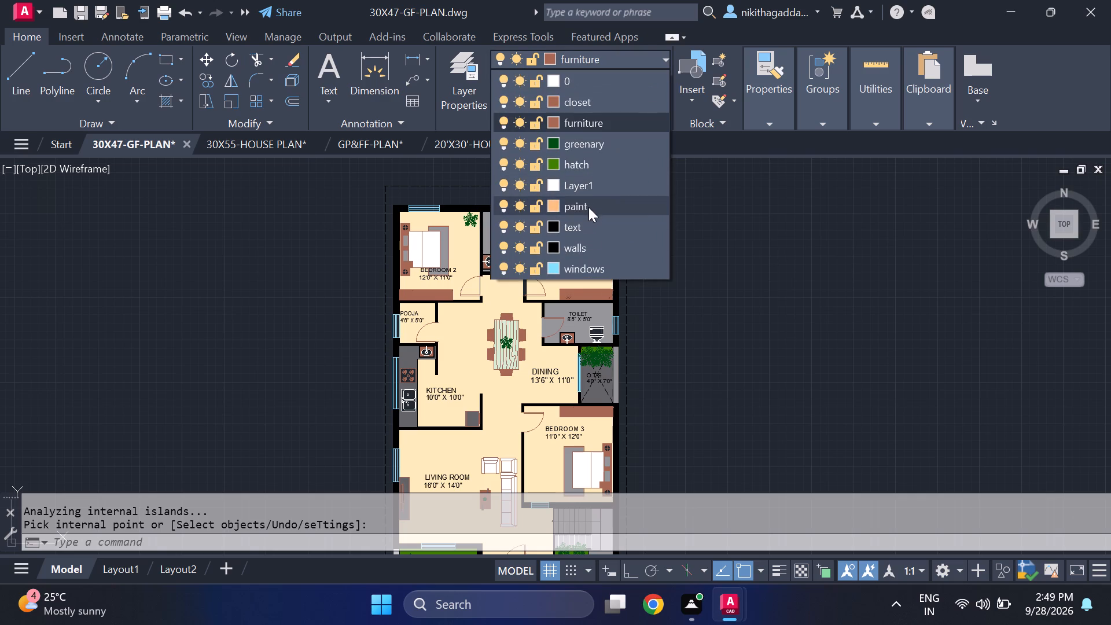
left_click(580, 229)
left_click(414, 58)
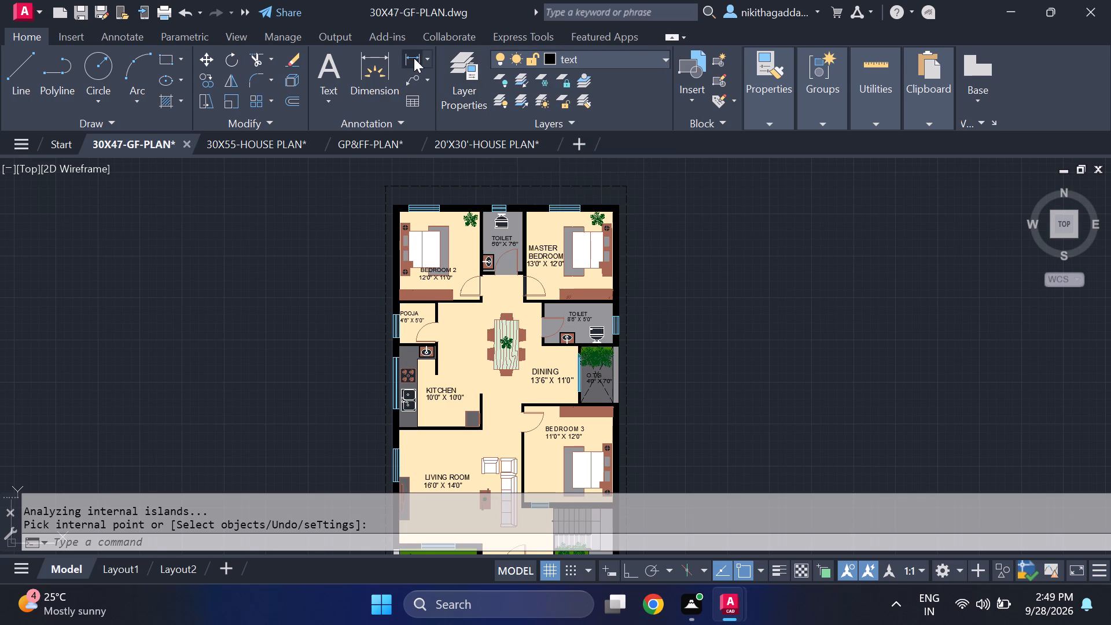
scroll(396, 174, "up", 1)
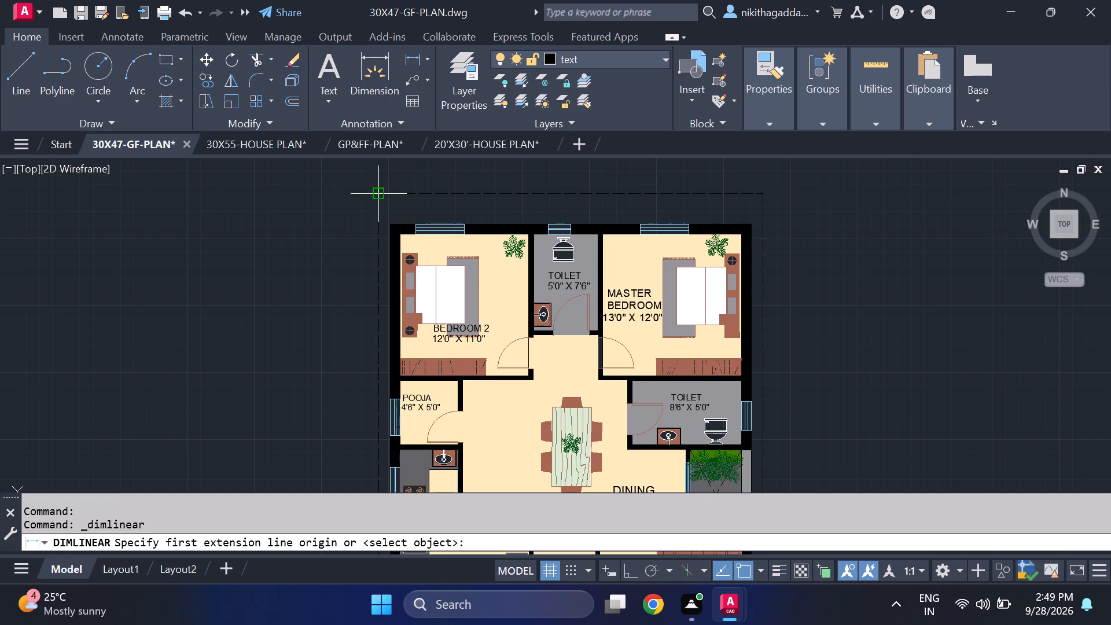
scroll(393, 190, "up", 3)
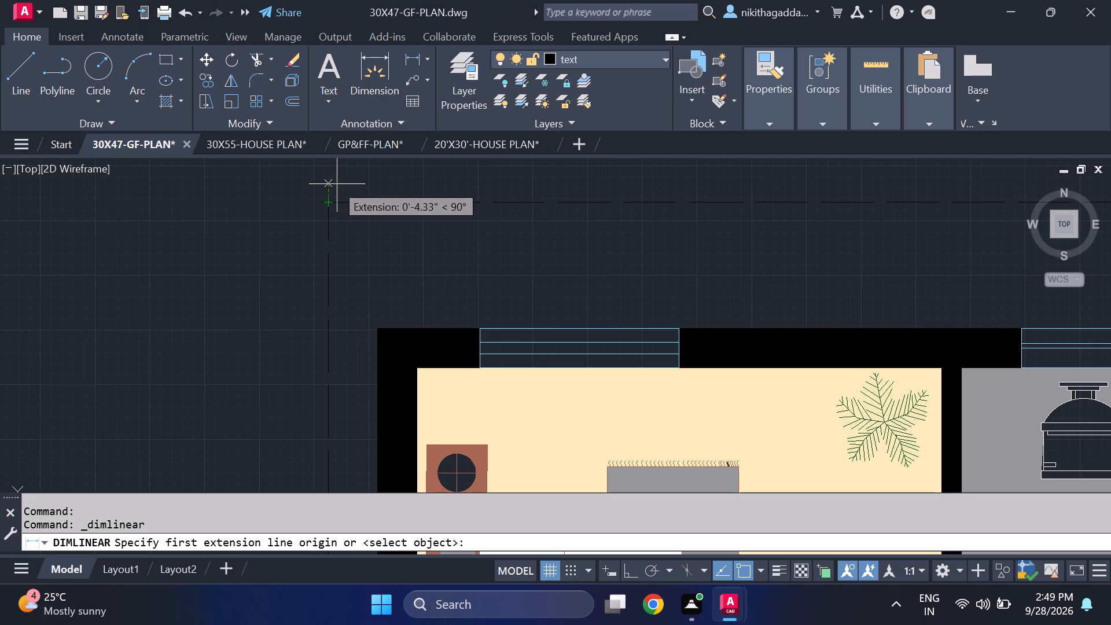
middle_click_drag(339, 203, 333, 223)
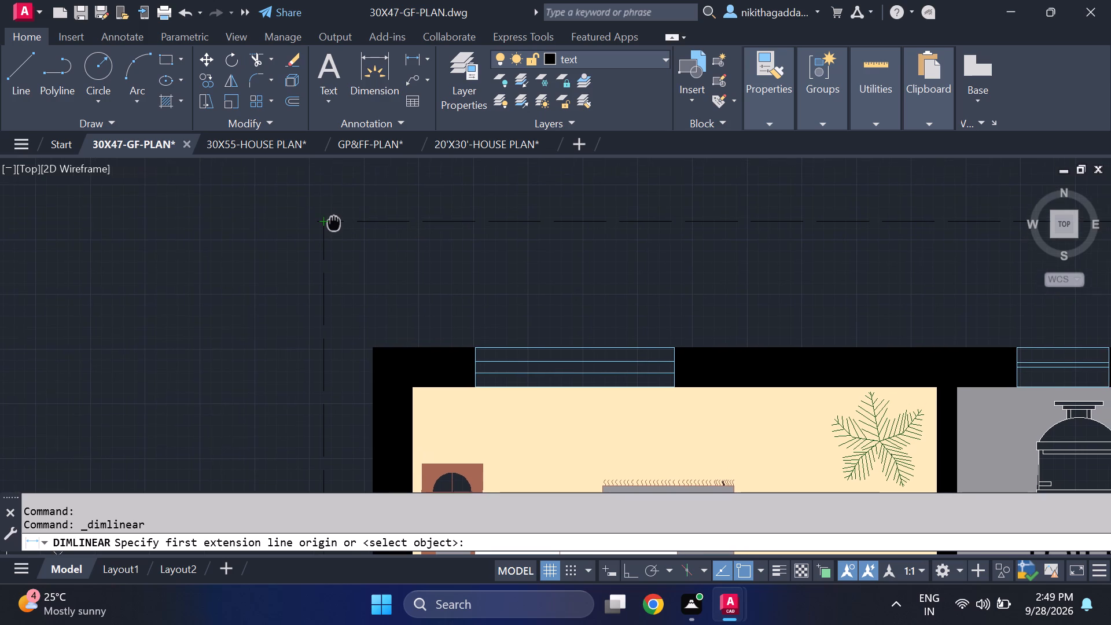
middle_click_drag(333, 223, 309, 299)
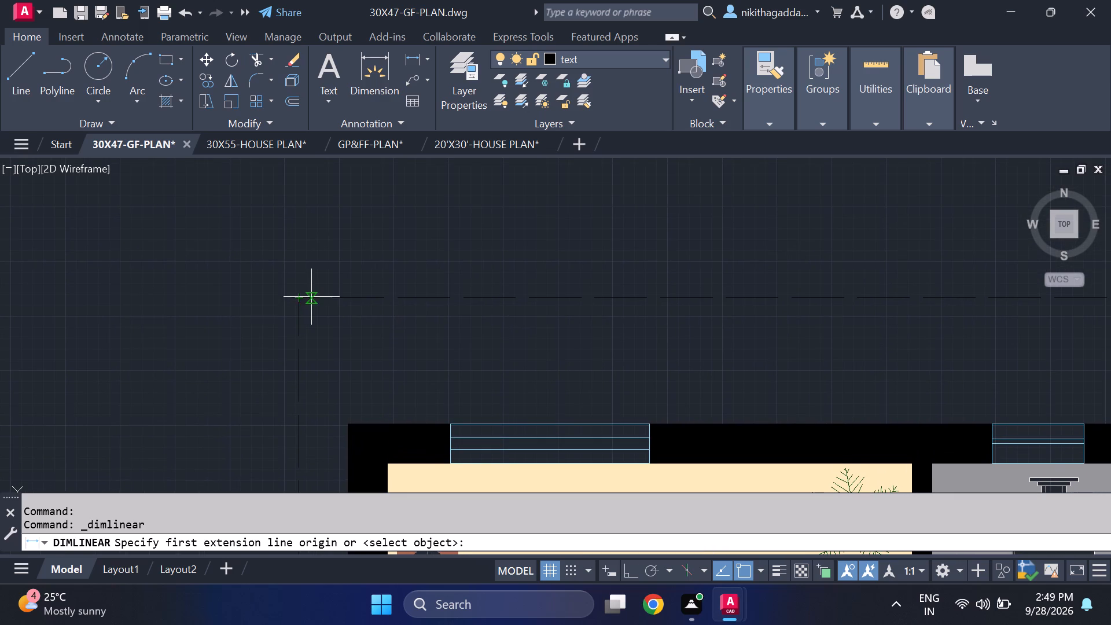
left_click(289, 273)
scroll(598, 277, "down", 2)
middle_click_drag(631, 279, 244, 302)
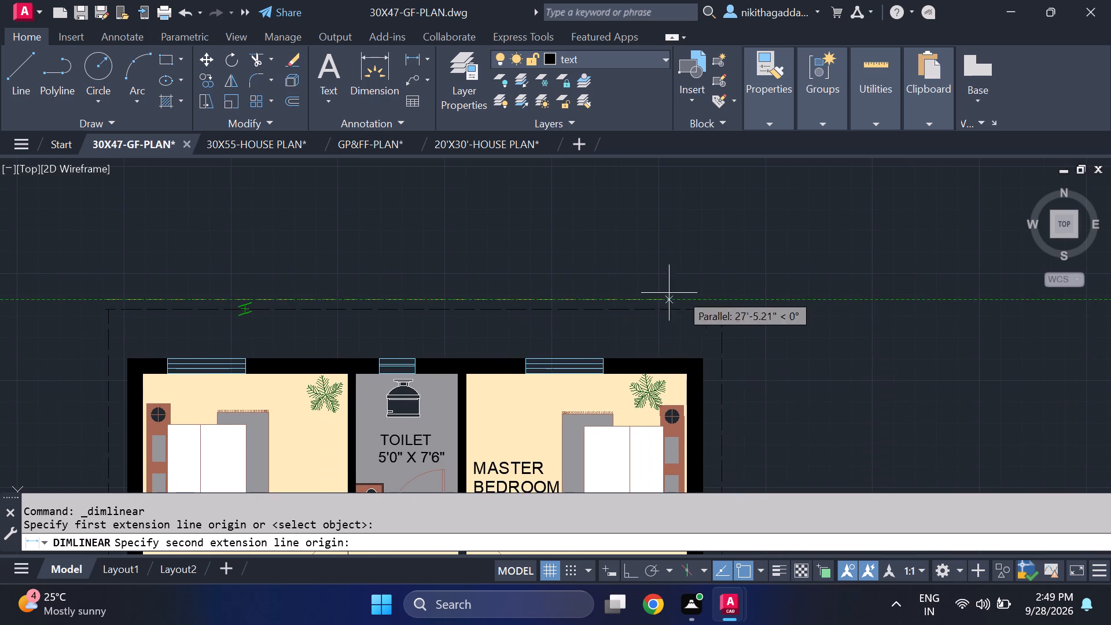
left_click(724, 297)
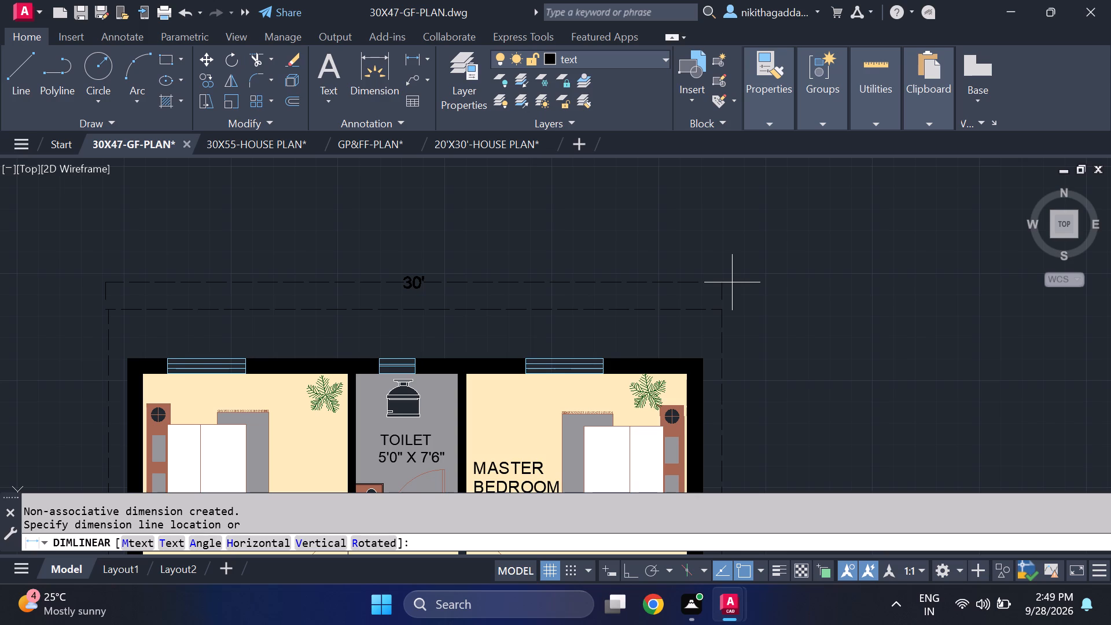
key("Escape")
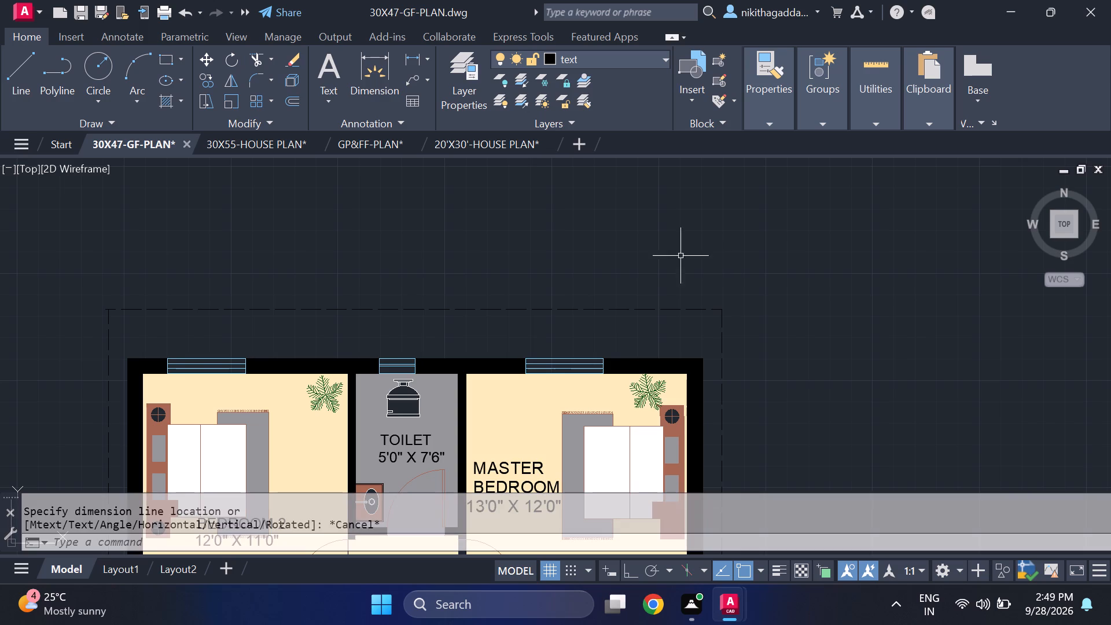
Move the dashed boundary line beside BEDROOM 2 so its upper end meets the outer end of the rear boundary line.
scroll(108, 322, "up", 2)
left_click(126, 322)
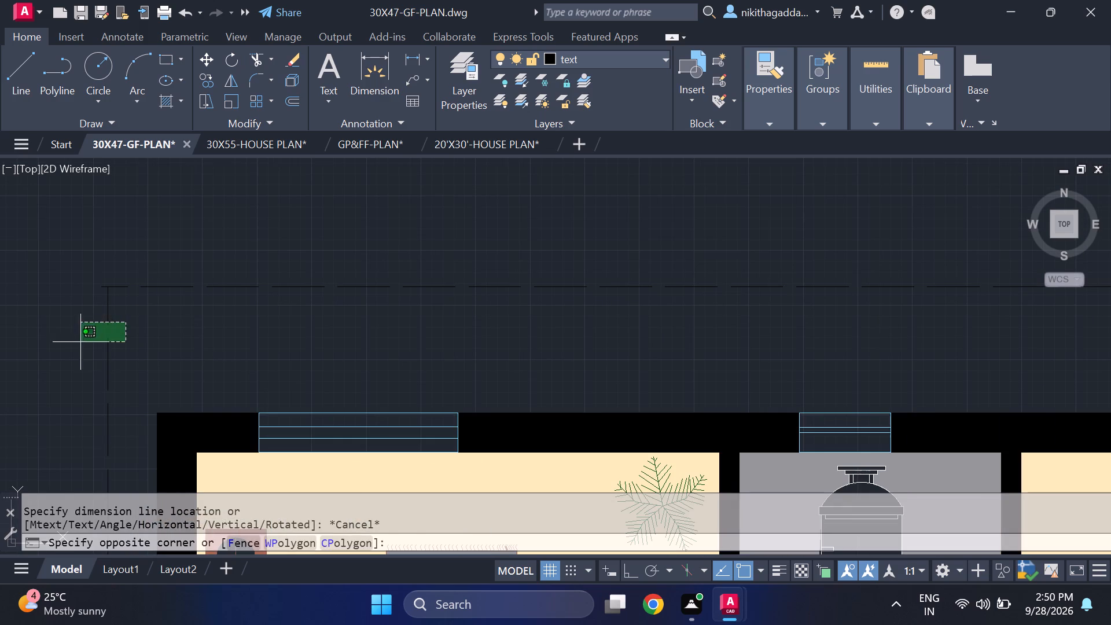
left_click(80, 342)
key("m")
key("Return")
scroll(67, 288, "up", 4)
left_click(334, 282)
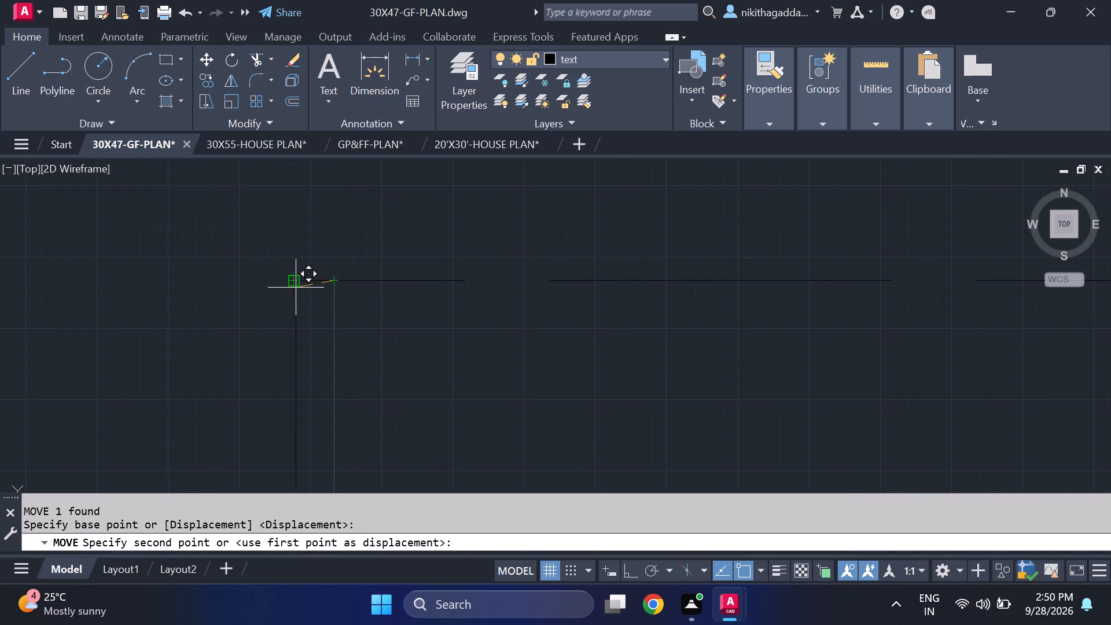
left_click(295, 288)
Extend the front boundary line beside the garden to meet the dashed side boundary line.
scroll(396, 321, "down", 4)
scroll(619, 380, "down", 3)
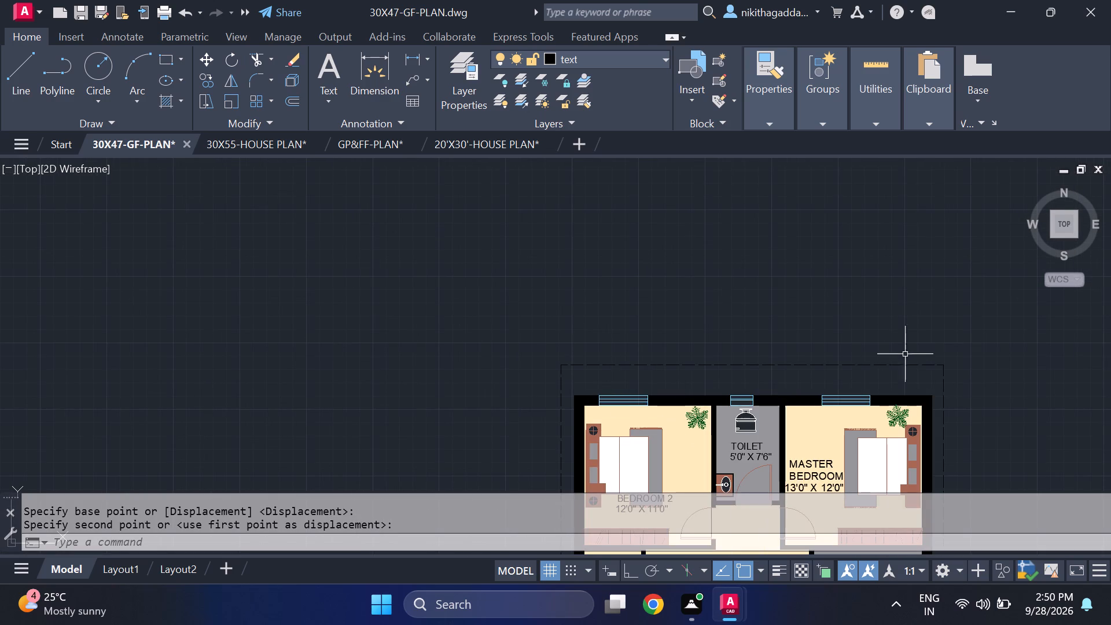
middle_click_drag(917, 352, 587, 296)
scroll(676, 314, "down", 3)
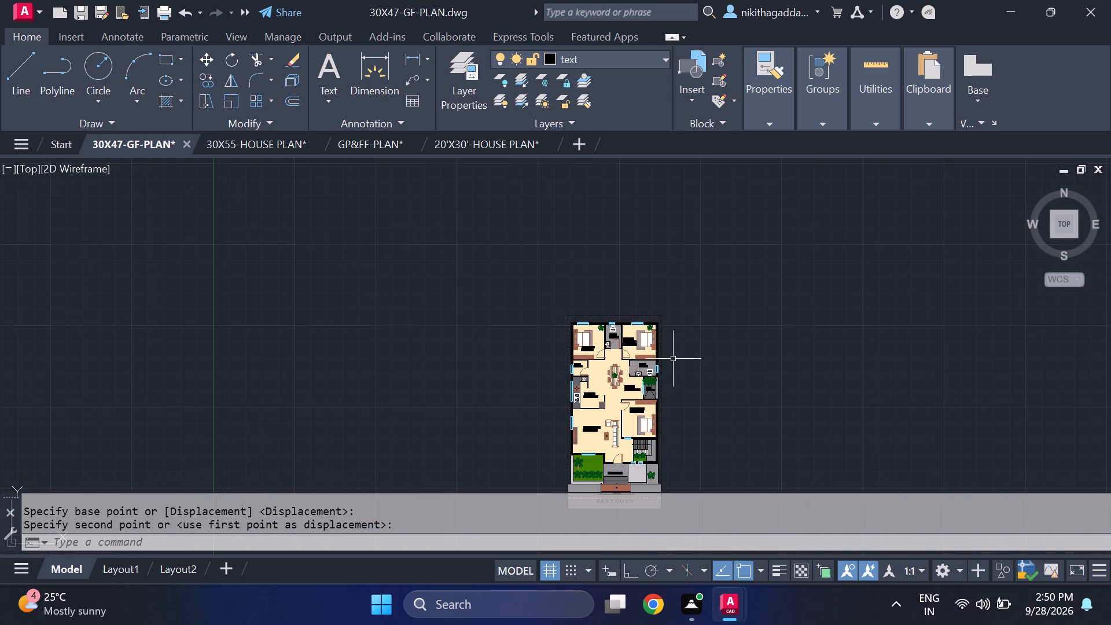
scroll(673, 359, "up", 2)
middle_click_drag(474, 435, 510, 294)
middle_click_drag(412, 443, 433, 259)
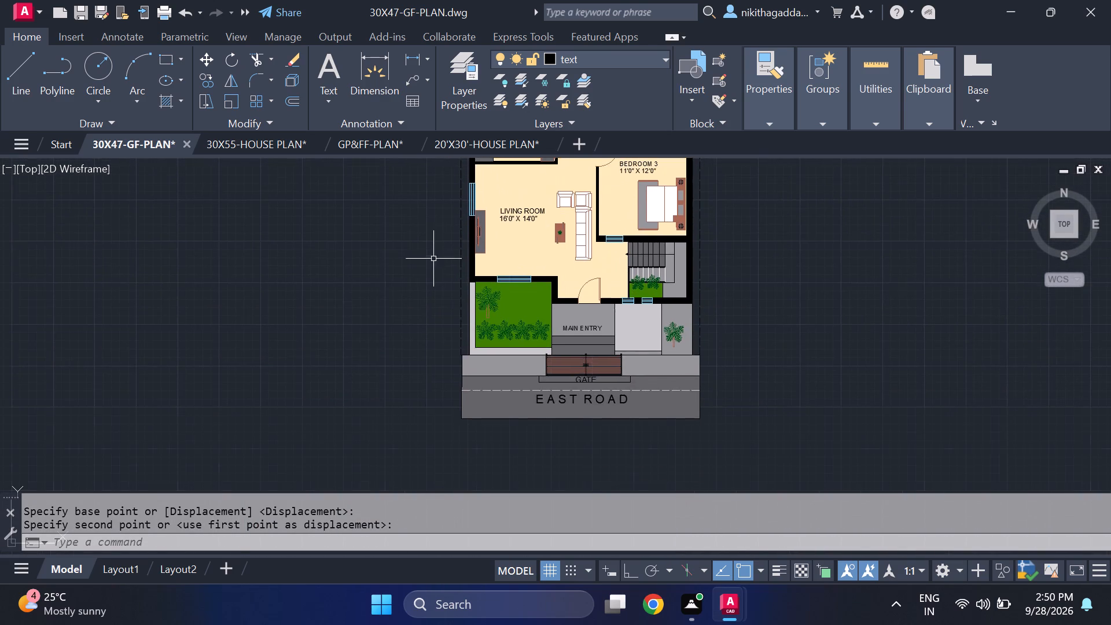
scroll(476, 320, "up", 3)
scroll(384, 444, "up", 2)
middle_click_drag(399, 455, 376, 417)
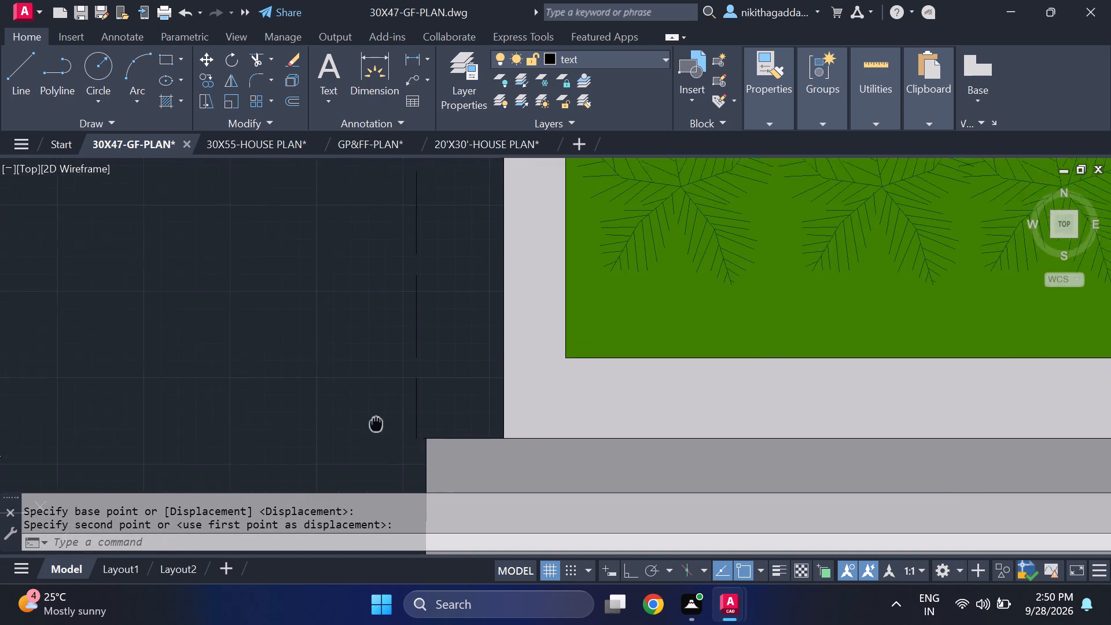
middle_click_drag(376, 417, 362, 379)
scroll(404, 383, "up", 2)
type("EX")
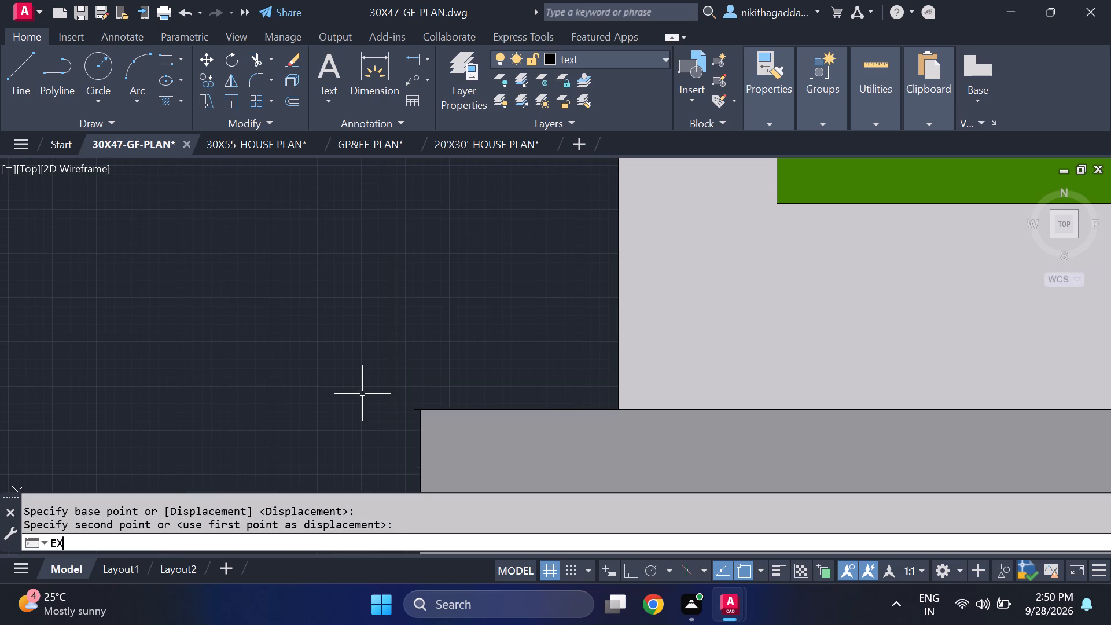
key("Return")
left_click(413, 410)
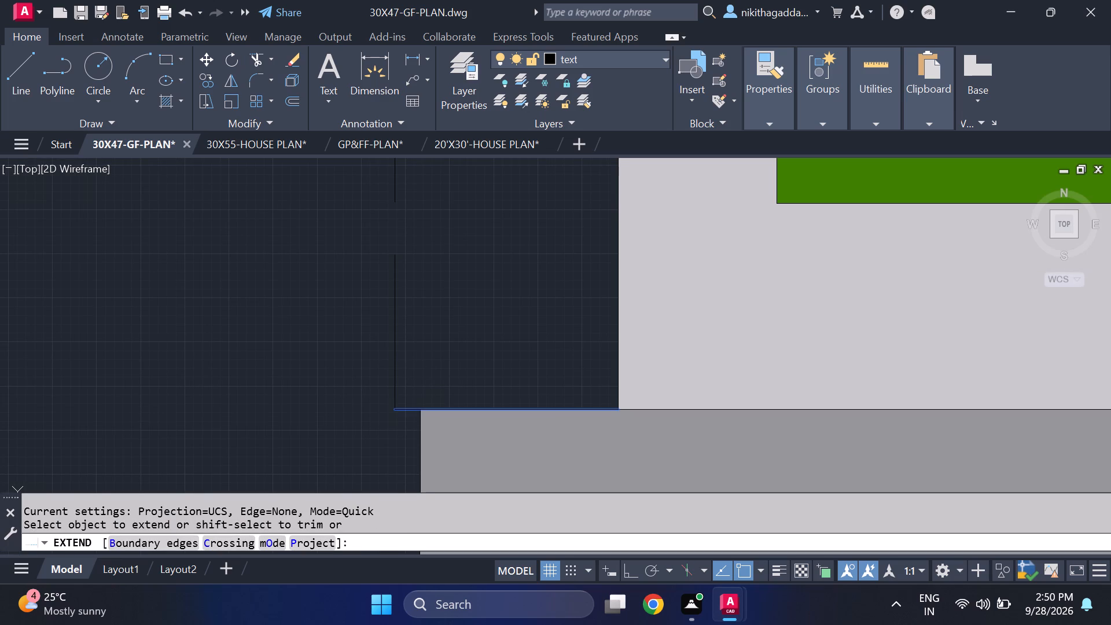
scroll(421, 399, "down", 3)
scroll(677, 398, "down", 3)
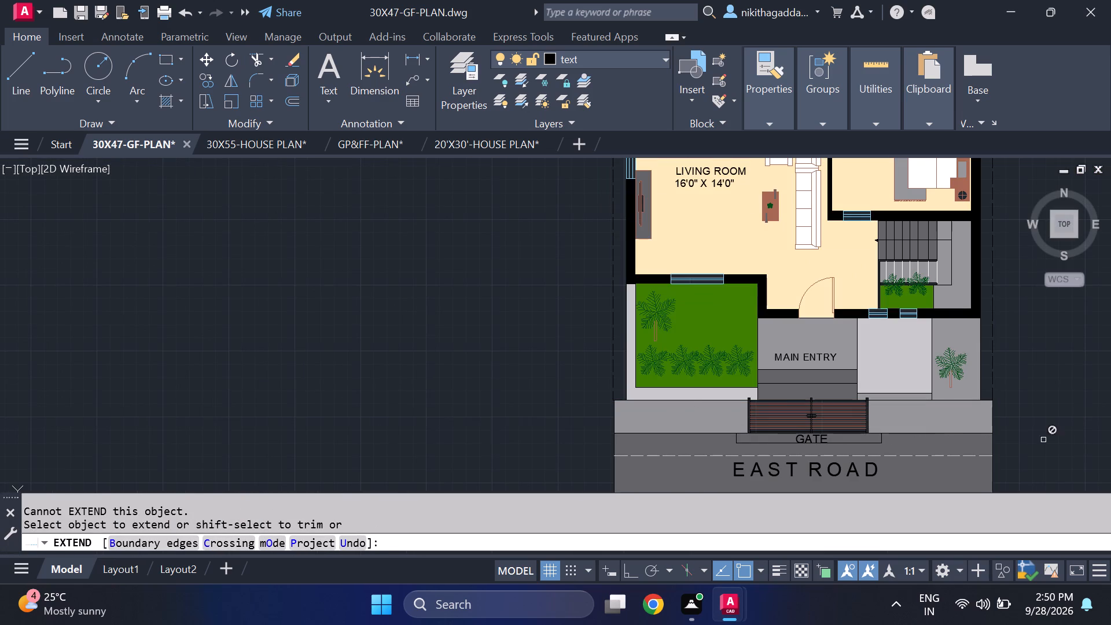
scroll(995, 424, "up", 4)
scroll(996, 421, "down", 4)
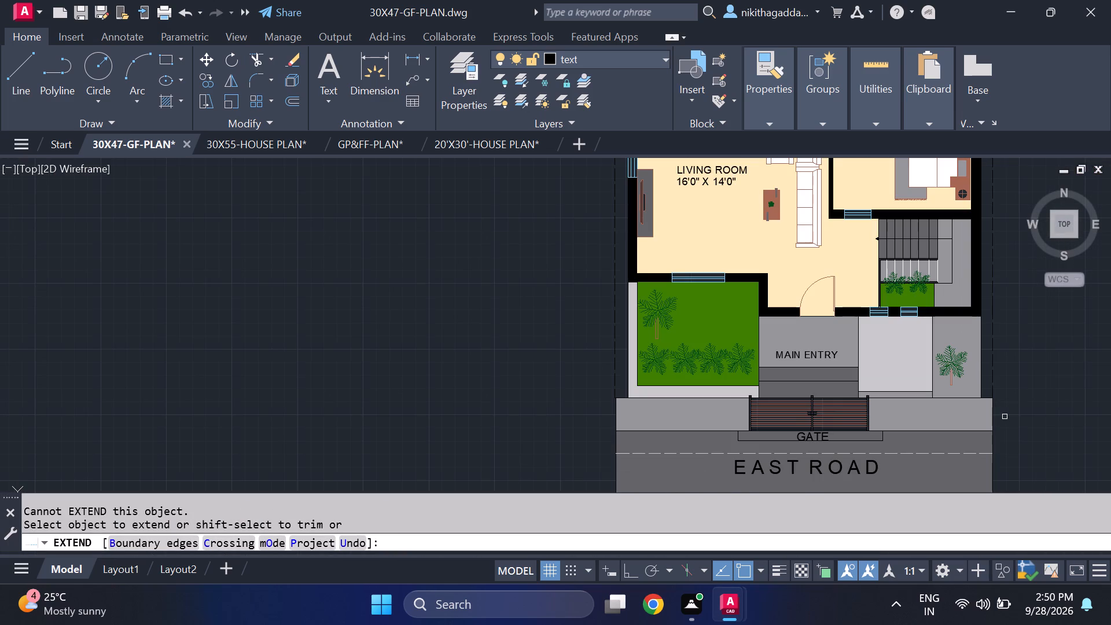
key("Escape")
Switch the current linetype to a solid one and add a horizontal linear dimension across the full plot width behind the bedrooms.
scroll(886, 305, "down", 4)
middle_click_drag(885, 278, 608, 365)
scroll(608, 362, "up", 2)
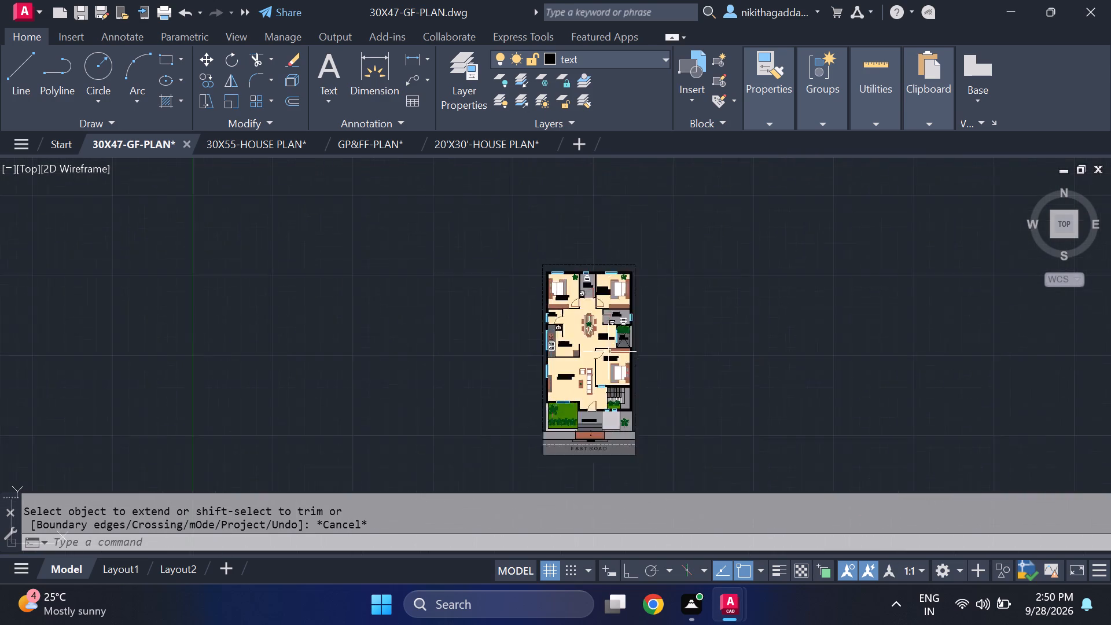
scroll(608, 351, "up", 2)
middle_click_drag(591, 343, 635, 504)
scroll(560, 327, "down", 1)
scroll(538, 282, "up", 1)
middle_click_drag(539, 285, 542, 356)
left_click(413, 63)
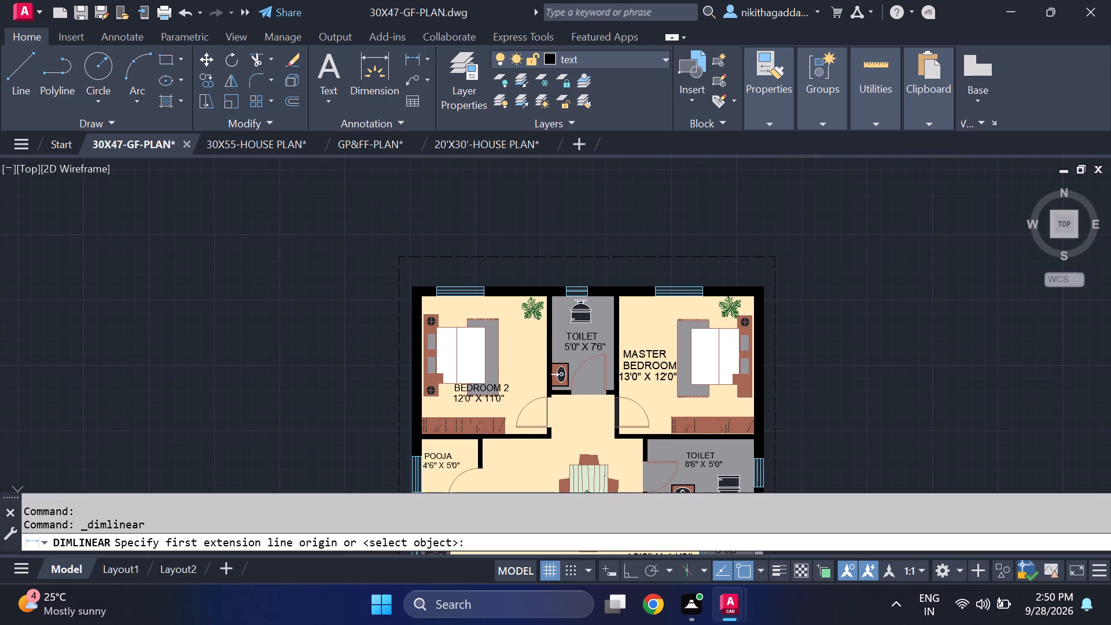
left_click(783, 111)
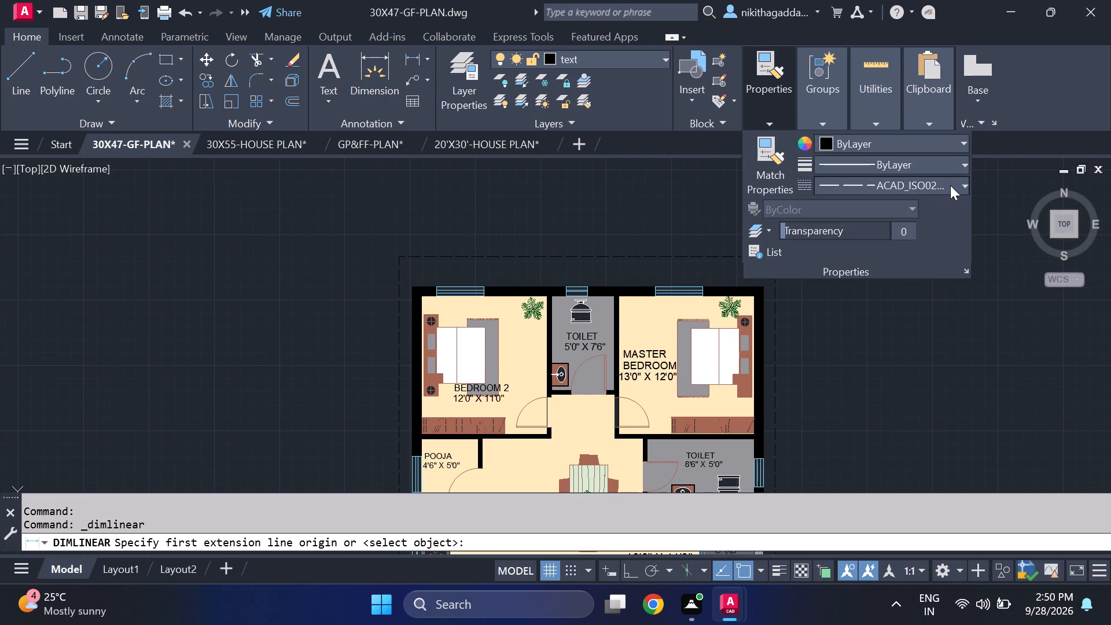
left_click(951, 184)
left_click(919, 209)
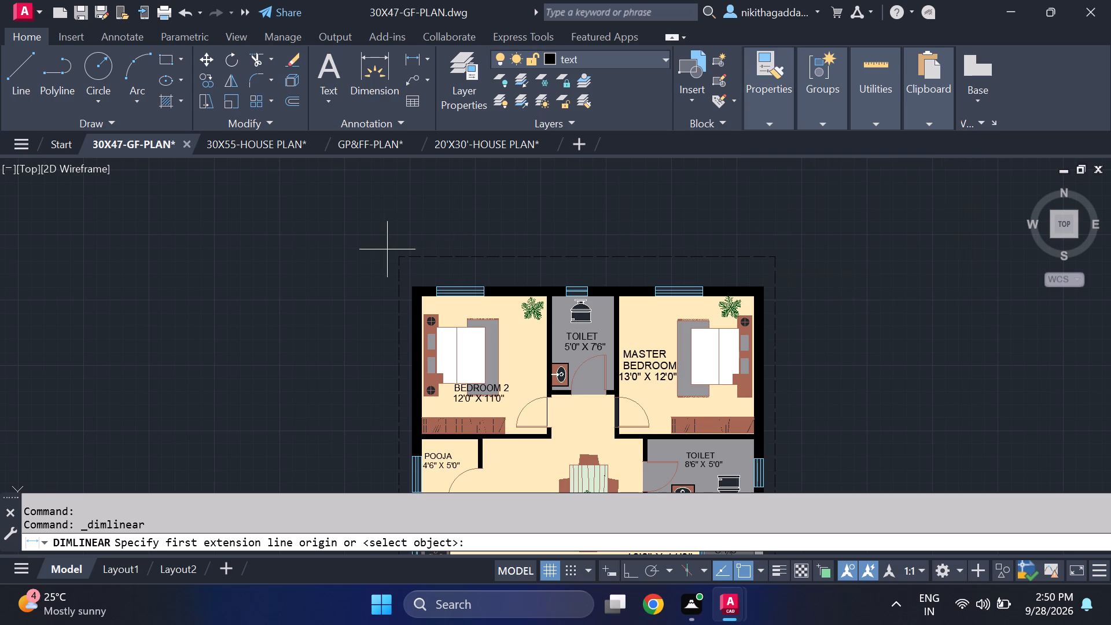
left_click(403, 215)
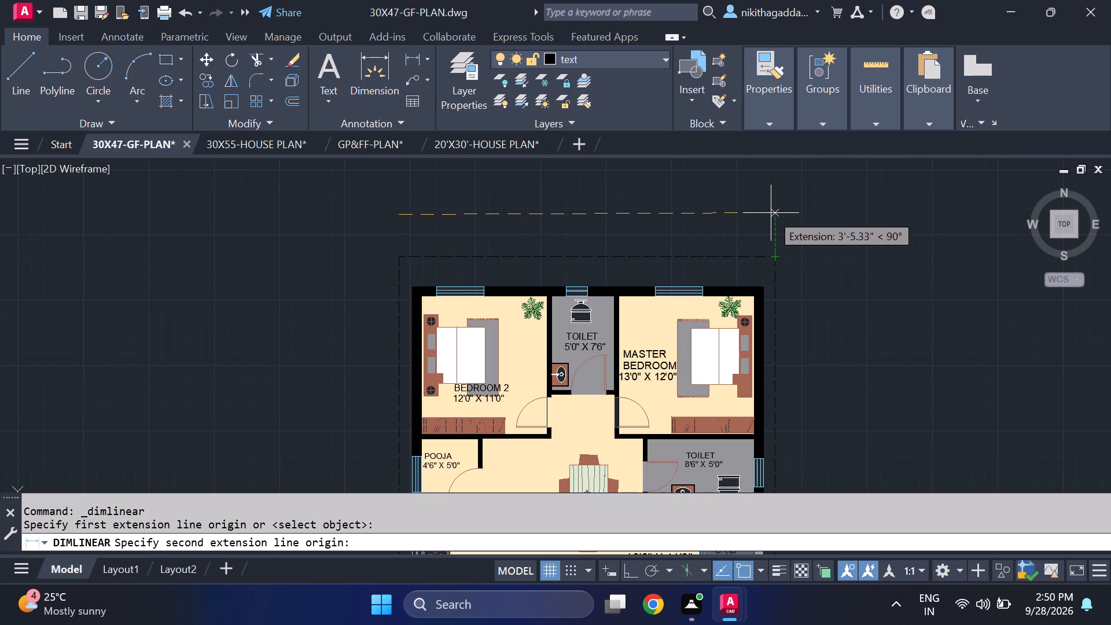
key("F8")
left_click(776, 214)
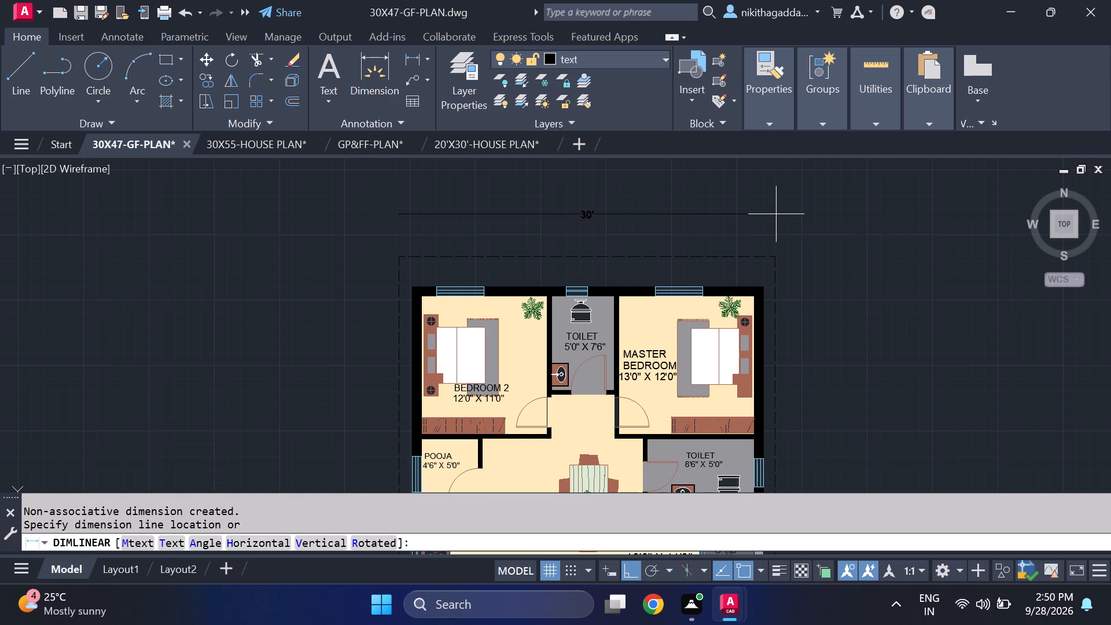
left_click(776, 214)
Add a vertical linear dimension outside the BEDROOM 2 and kitchen side, from the rear boundary line to the front boundary line.
left_click(415, 57)
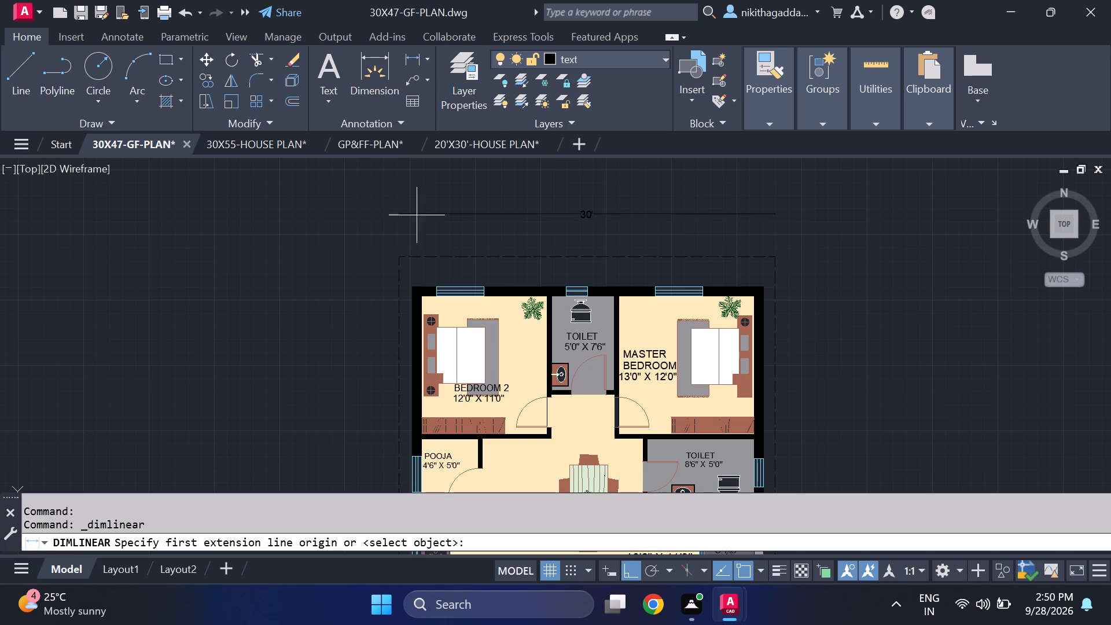
left_click(361, 259)
scroll(339, 347, "down", 3)
middle_click_drag(330, 476, 329, 411)
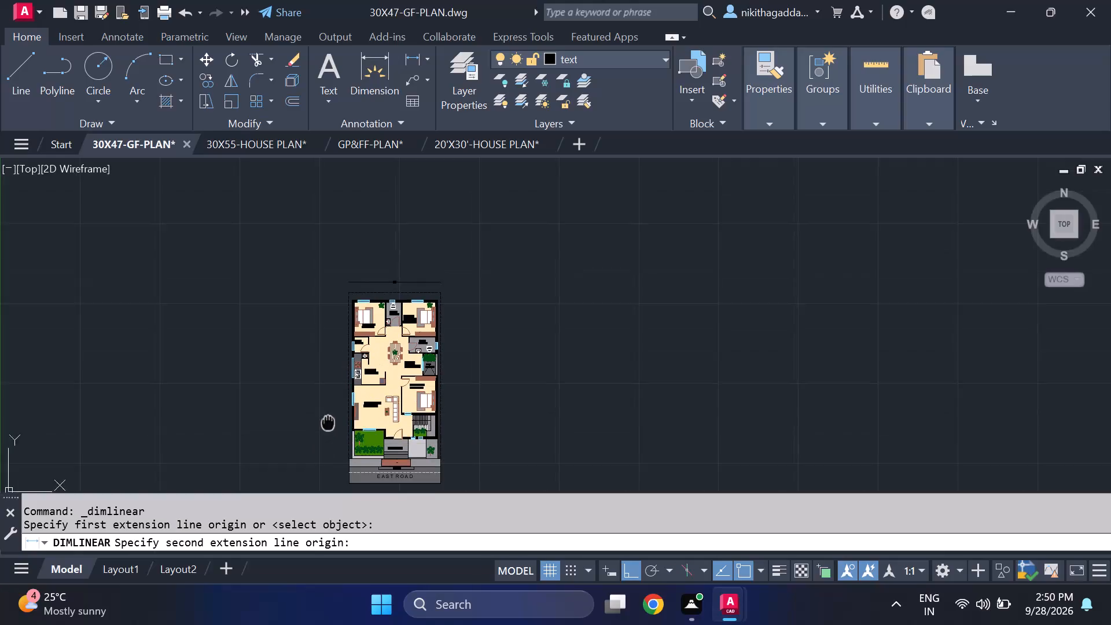
middle_click_drag(329, 411, 339, 350)
scroll(339, 351, "up", 3)
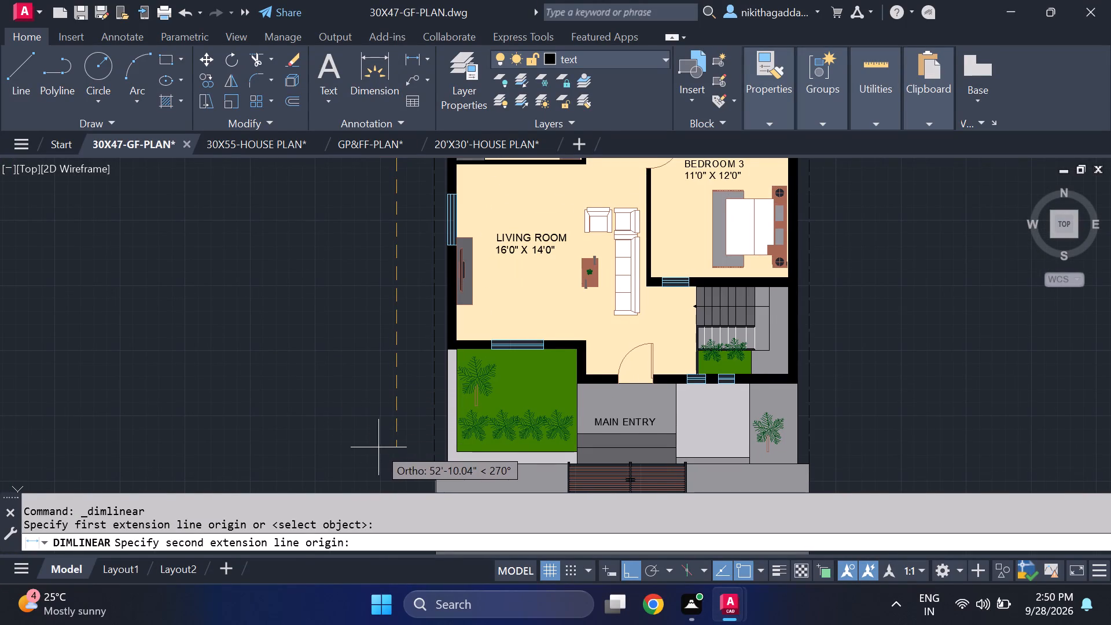
middle_click_drag(378, 447, 384, 392)
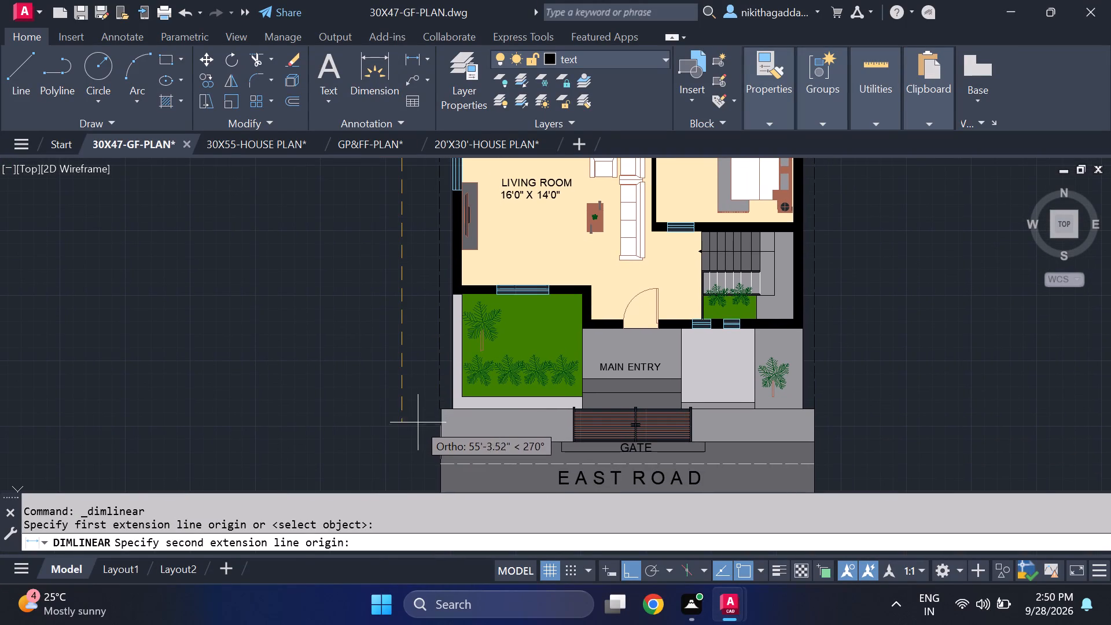
scroll(420, 416, "up", 3)
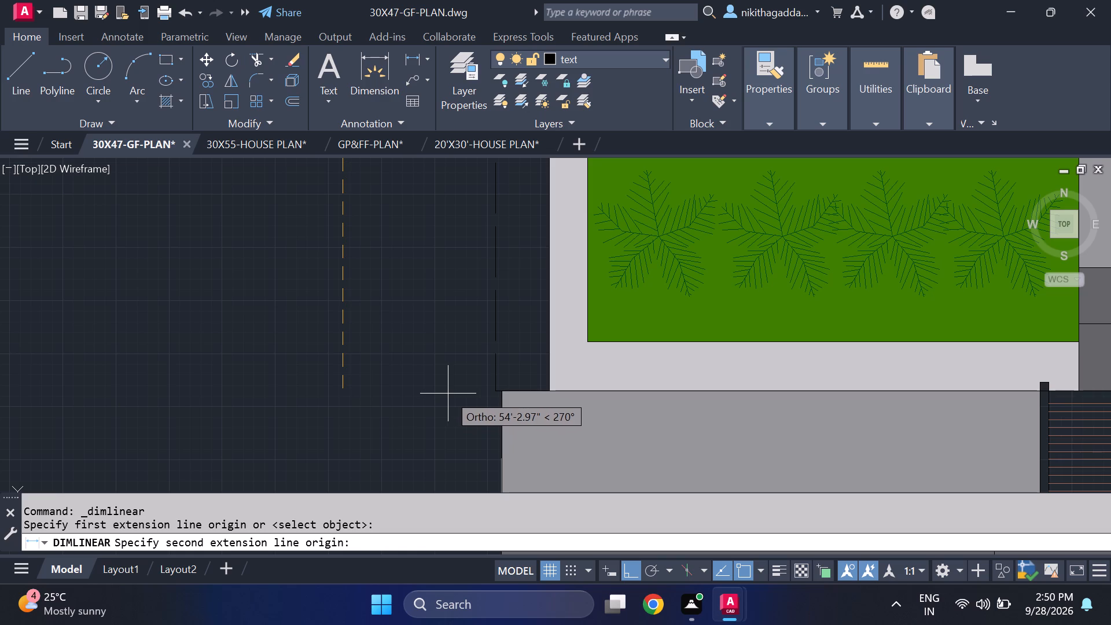
double_click(343, 391)
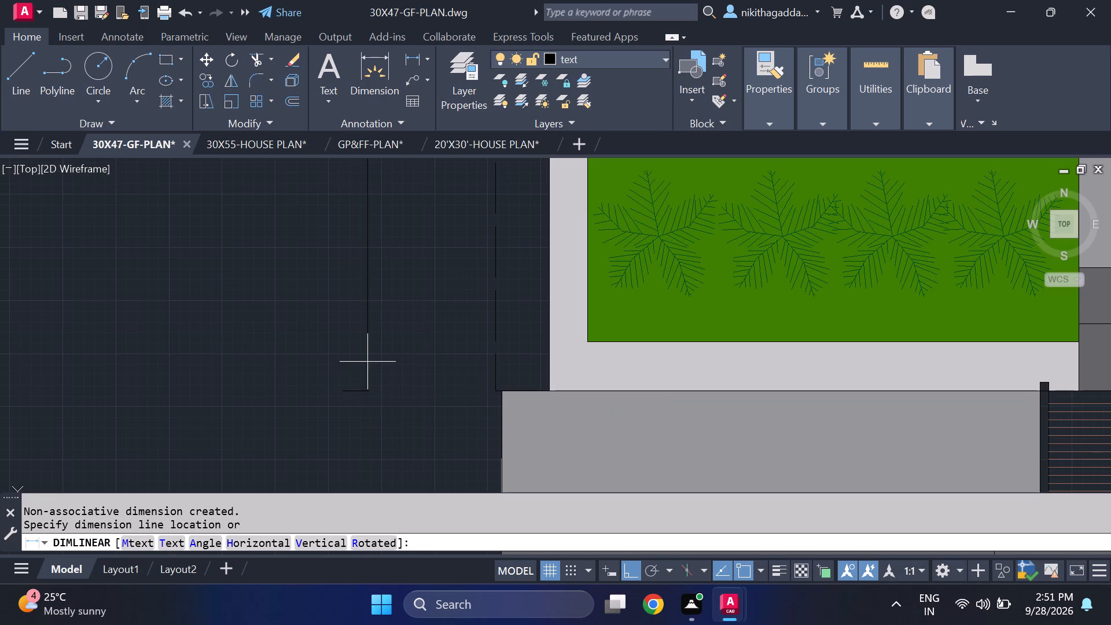
scroll(342, 395, "up", 3)
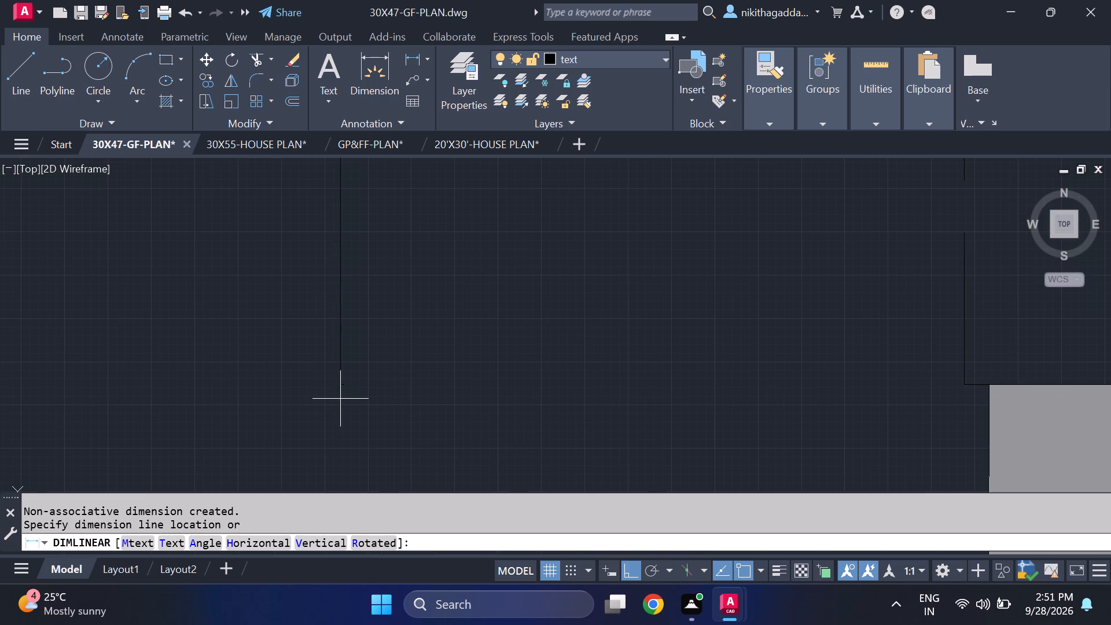
left_click(345, 387)
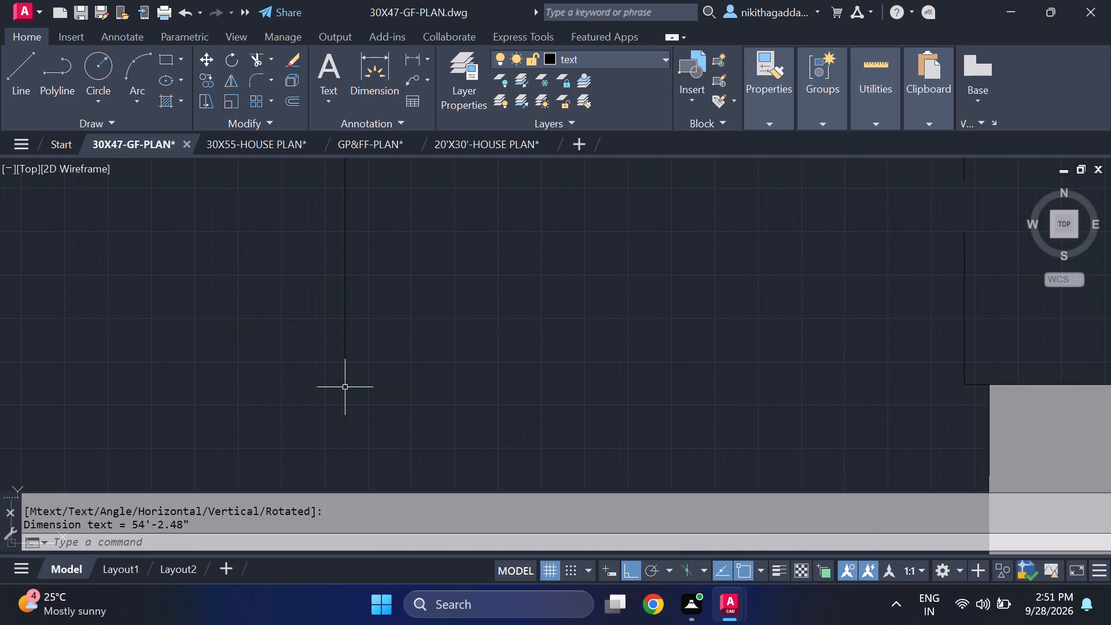
Replace the text of the vertical plot-depth dimension with 47'-0".
scroll(394, 315, "down", 4)
scroll(411, 271, "down", 2)
middle_click_drag(399, 223, 398, 311)
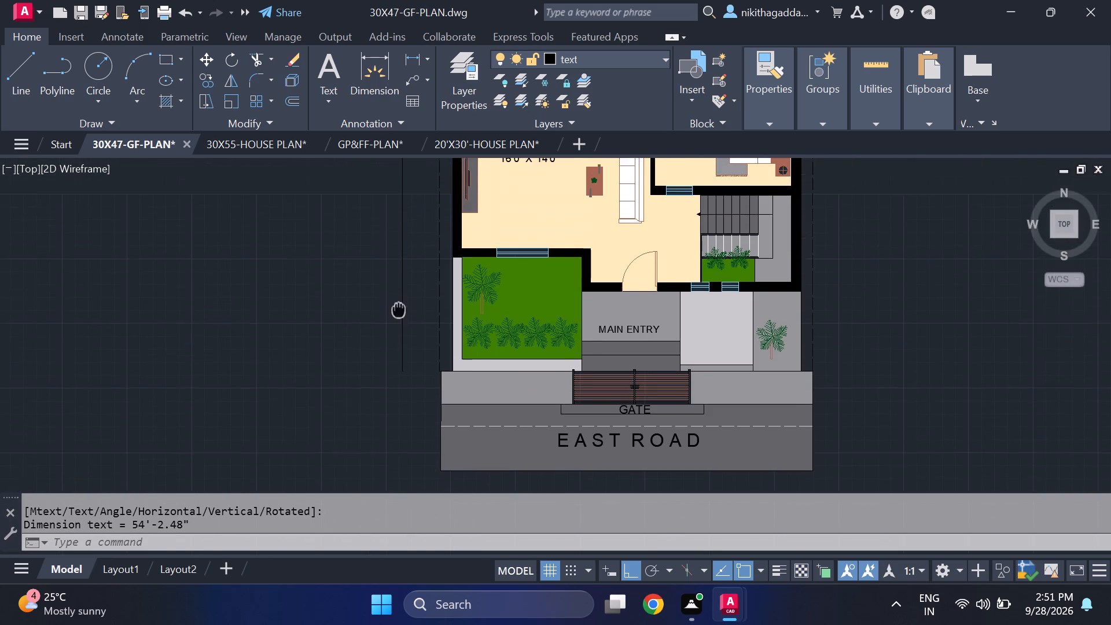
scroll(397, 282, "down", 2)
middle_click_drag(398, 208, 391, 273)
scroll(392, 248, "up", 3)
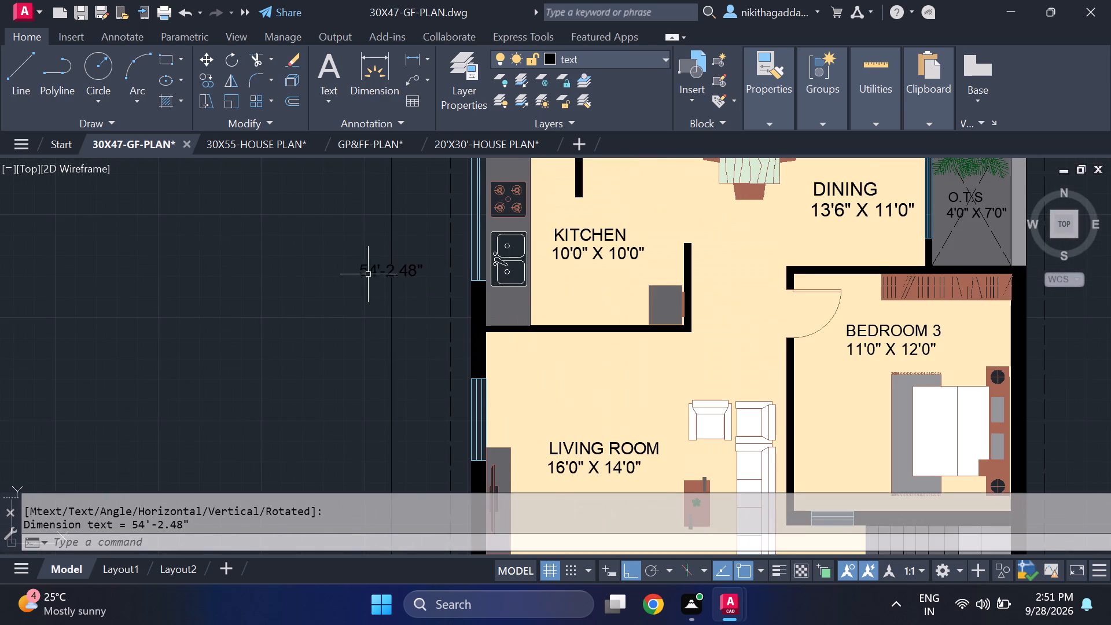
scroll(368, 270, "up", 2)
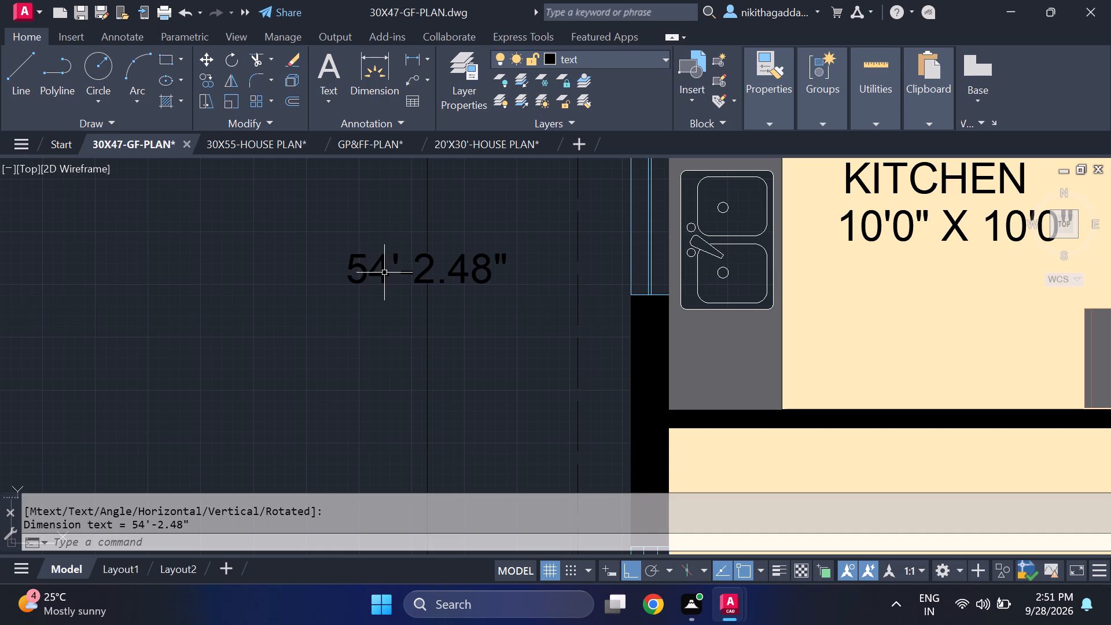
double_click(382, 273)
double_click(380, 273)
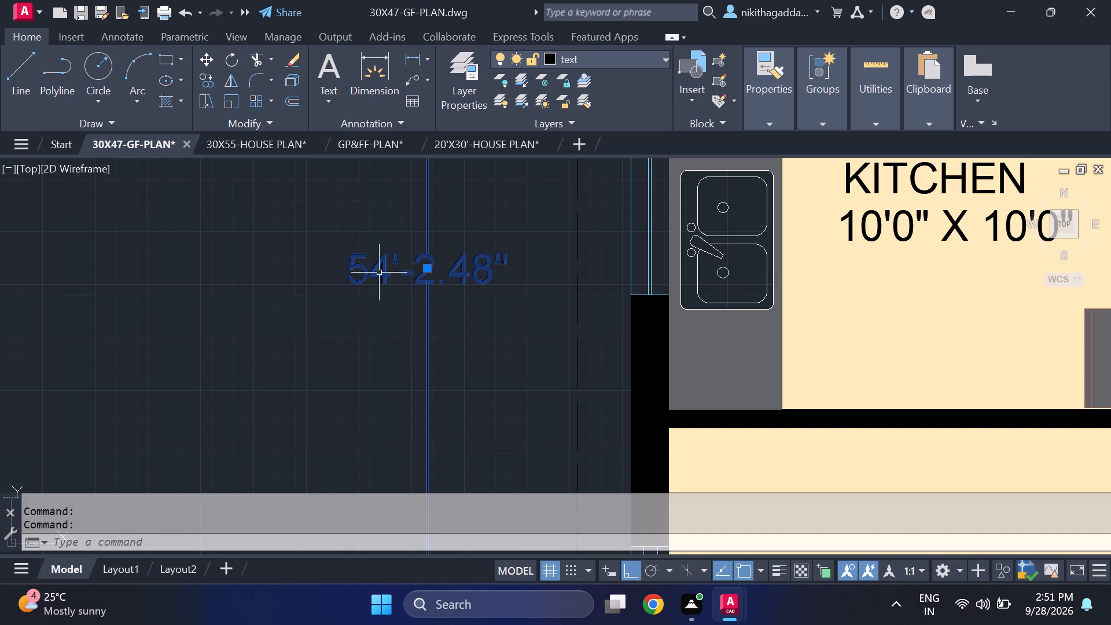
double_click(384, 267)
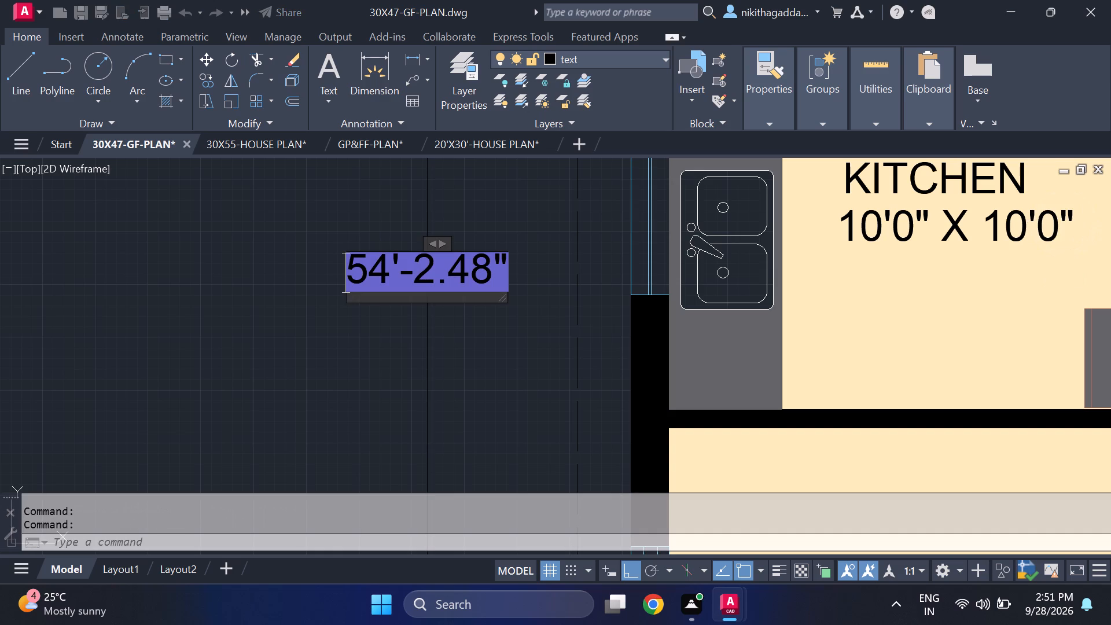
key("Delete")
type("47'")
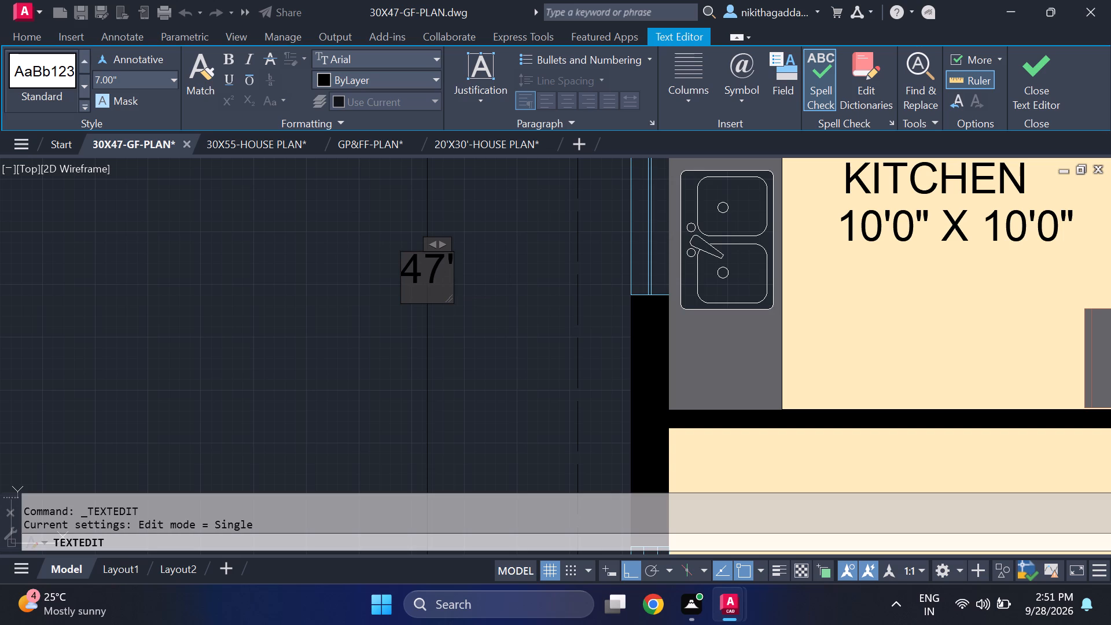
type("-0")
key("shift+quotedbl")
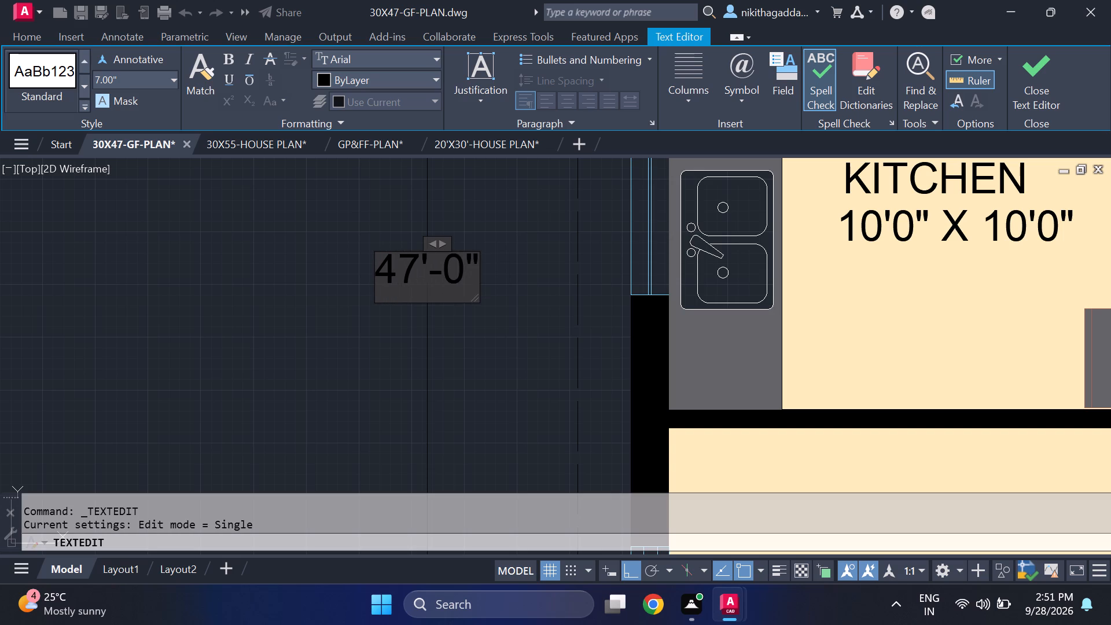
key("Return")
key("Return")
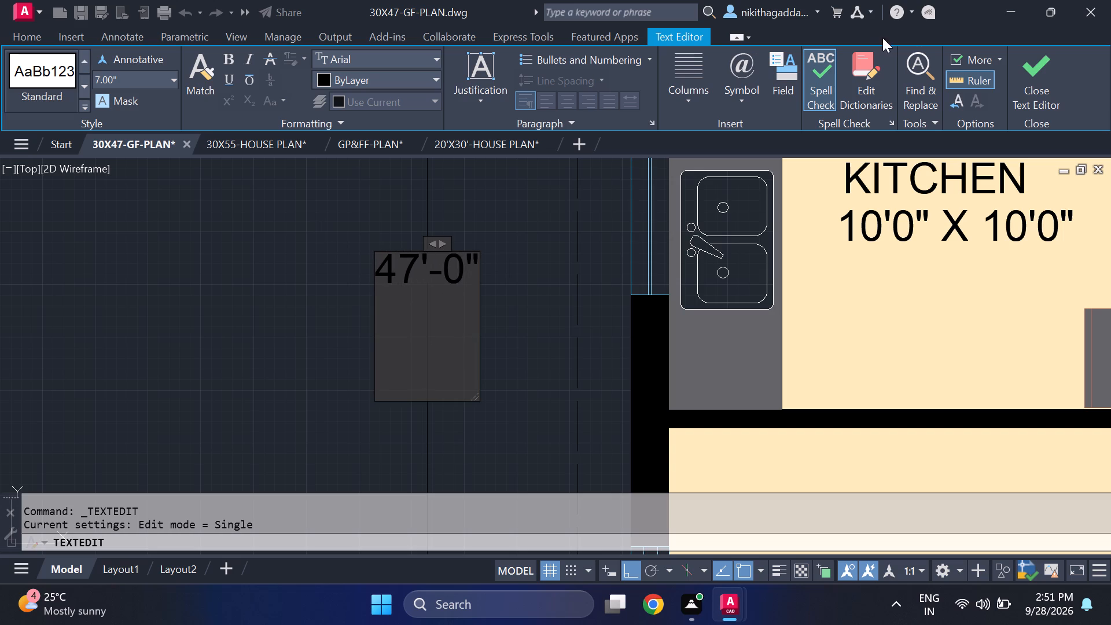
left_click(477, 271)
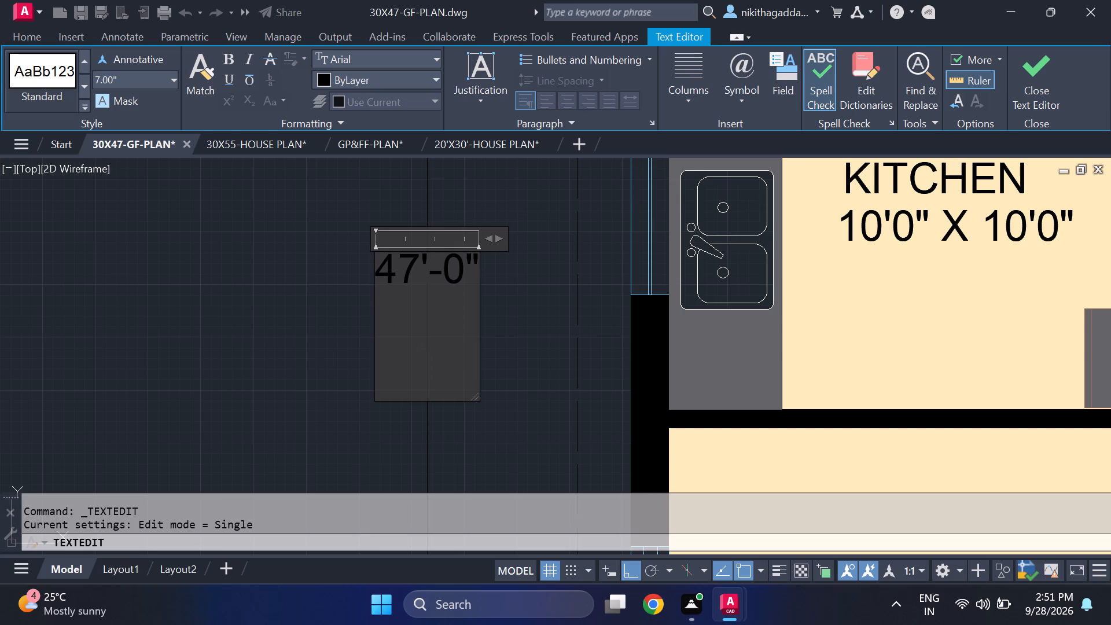
left_click(1055, 62)
Replace the text of the horizontal plot-width dimension behind the bedrooms with 30'-0".
scroll(588, 310, "down", 4)
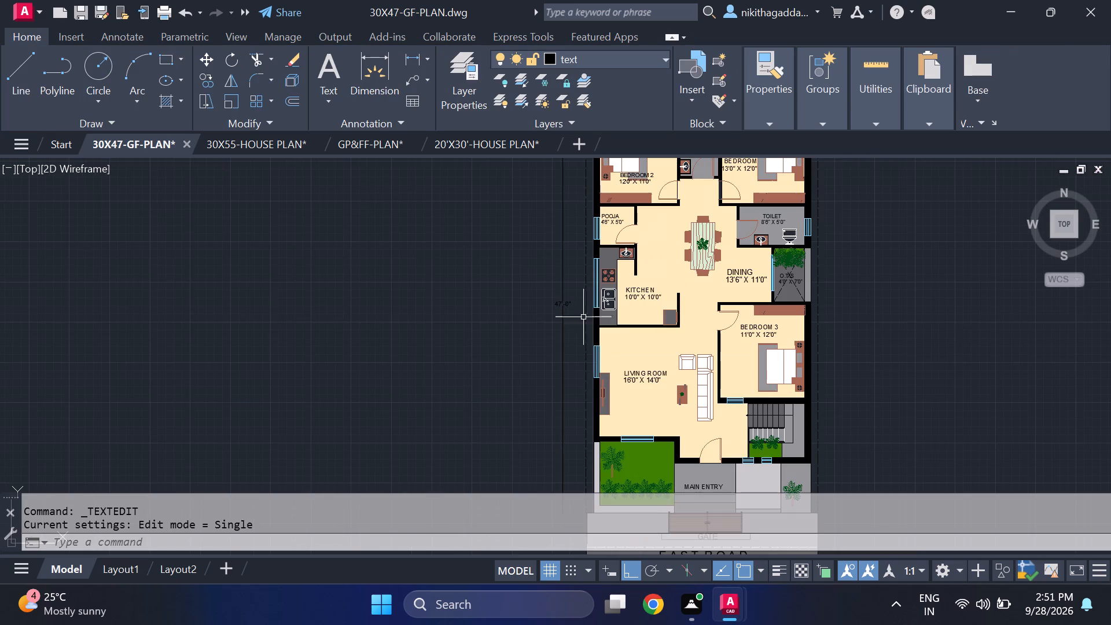
scroll(712, 282, "down", 1)
scroll(649, 251, "up", 1)
middle_click_drag(524, 311, 484, 367)
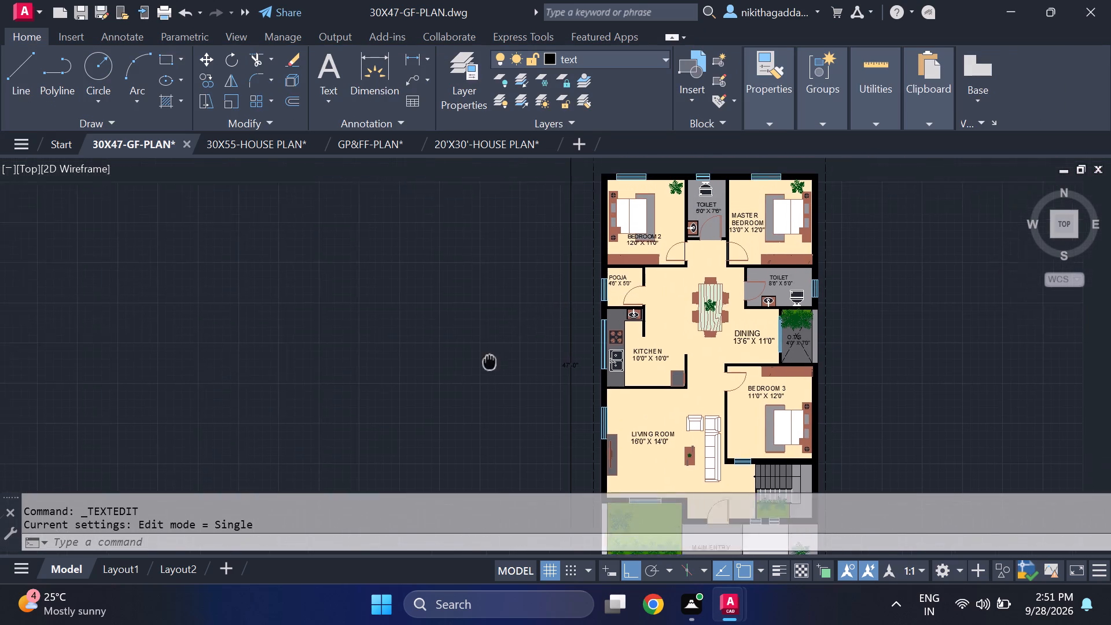
middle_click_drag(484, 367, 443, 424)
scroll(672, 201, "up", 3)
double_click(628, 189)
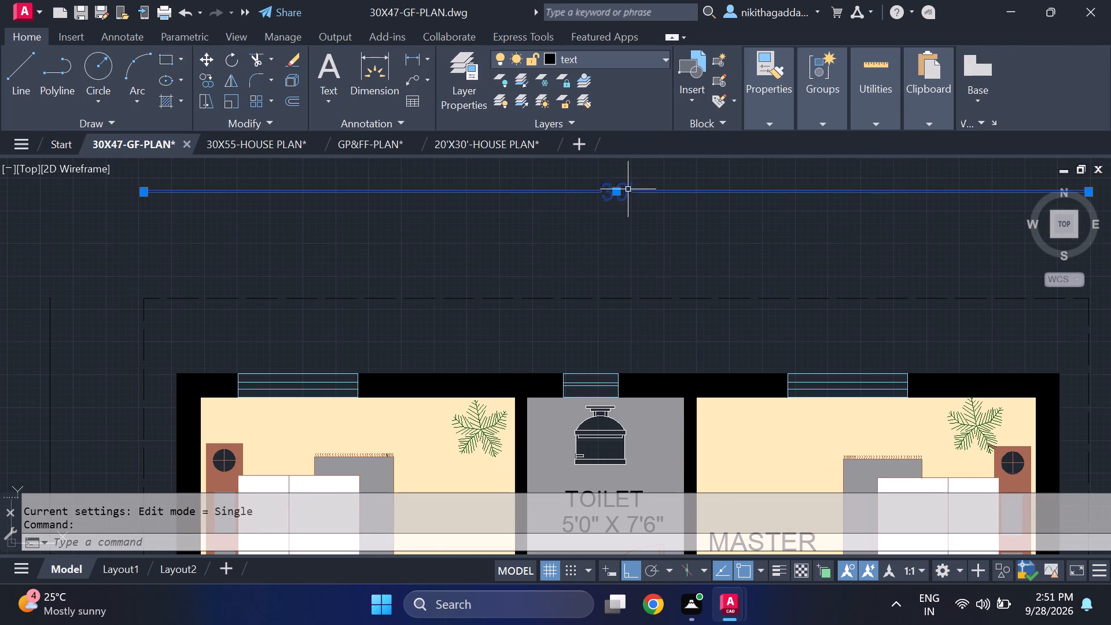
scroll(627, 189, "up", 2)
key("Delete")
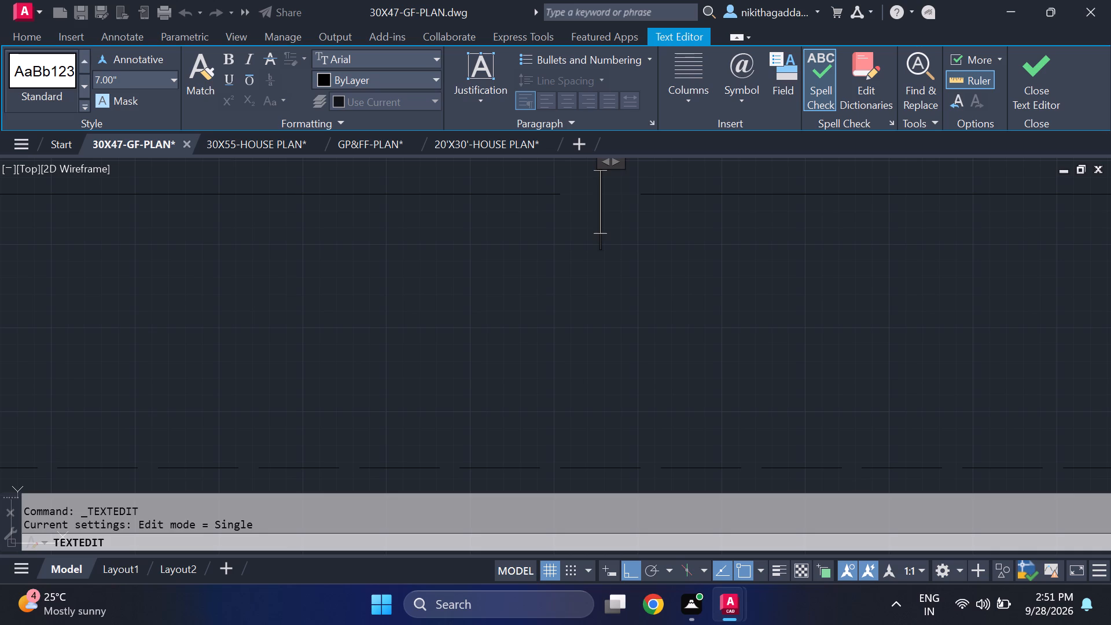
type("30'-")
type("0\"")
key("Return")
left_click(1051, 75)
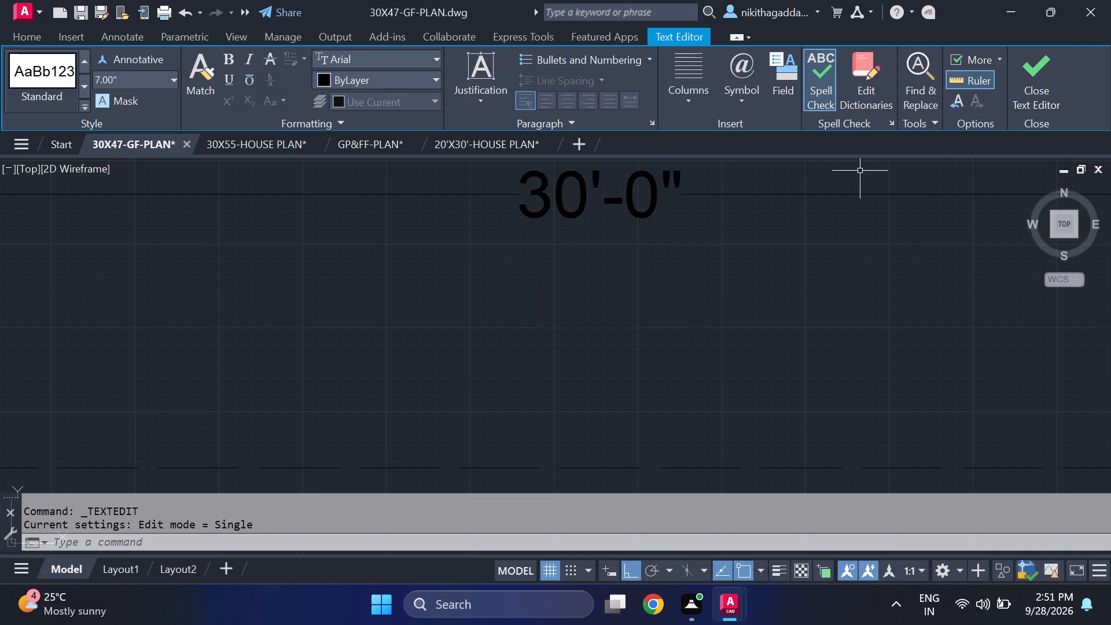
Look over the whole plan from the rear bedrooms down to the gate and EAST ROAD.
scroll(816, 244, "down", 4)
middle_click_drag(865, 288, 672, 204)
scroll(756, 256, "down", 1)
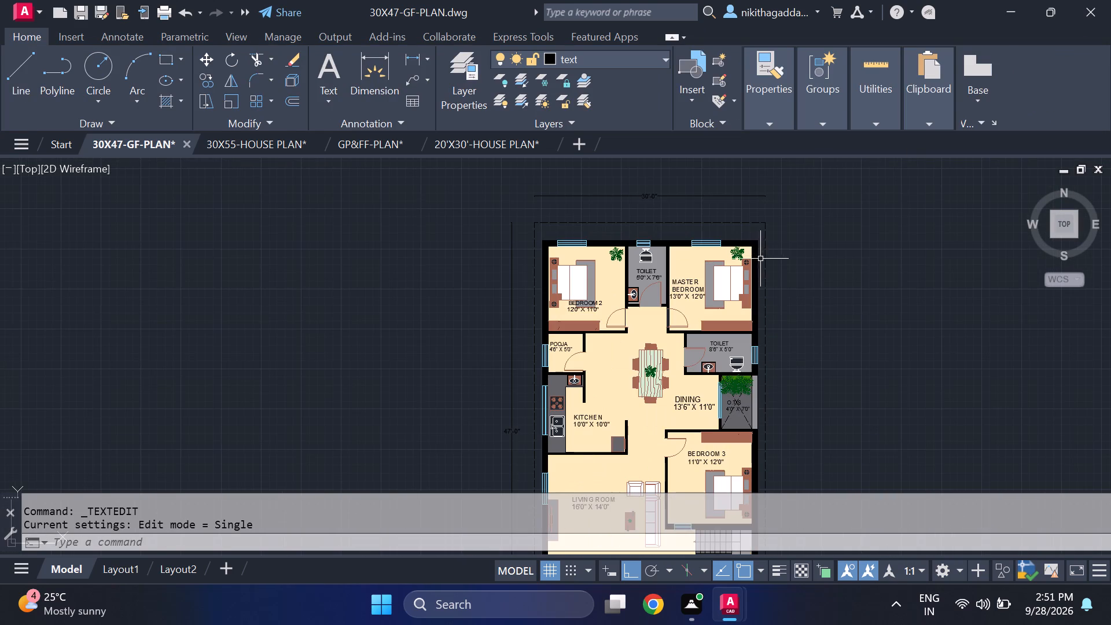
middle_click_drag(778, 321, 742, 294)
middle_click_drag(799, 351, 753, 226)
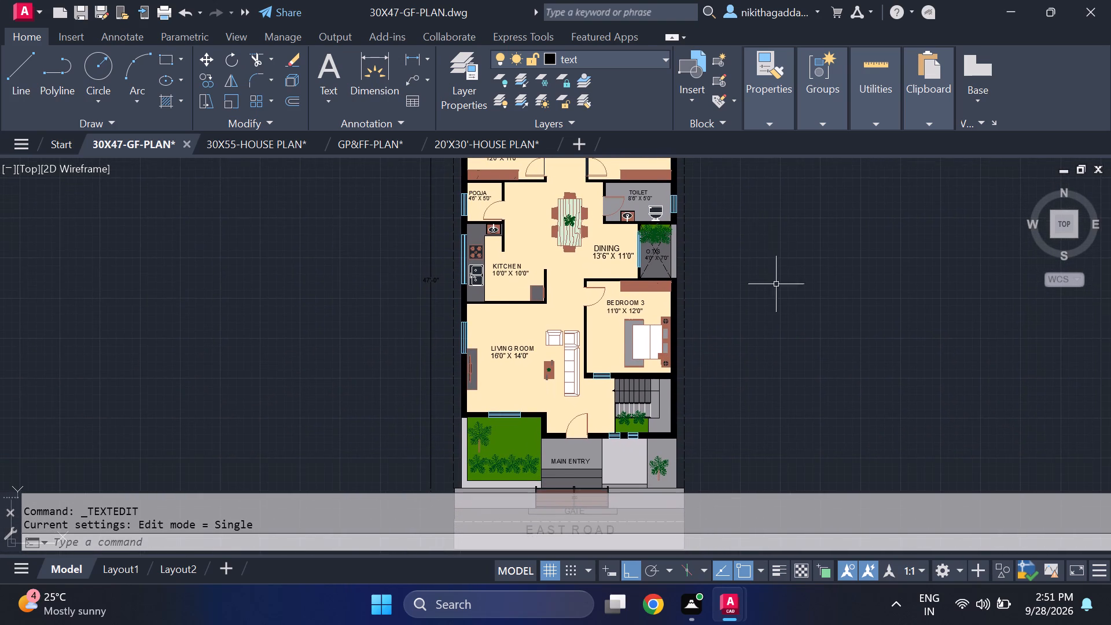
middle_click_drag(781, 317, 765, 205)
middle_click_drag(764, 326, 743, 274)
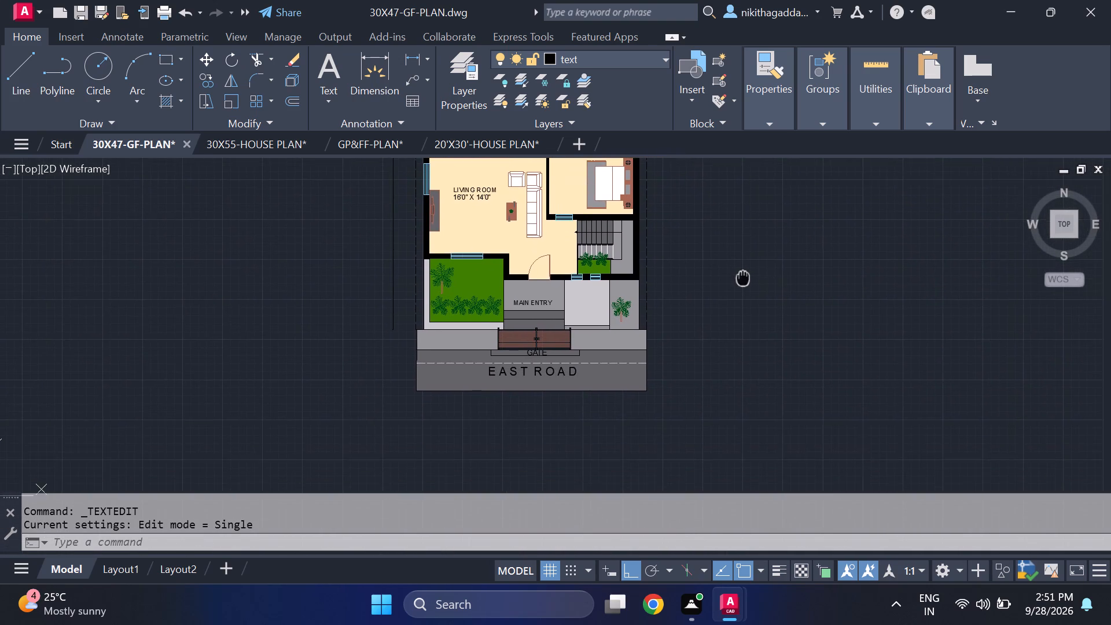
middle_click_drag(743, 274, 764, 338)
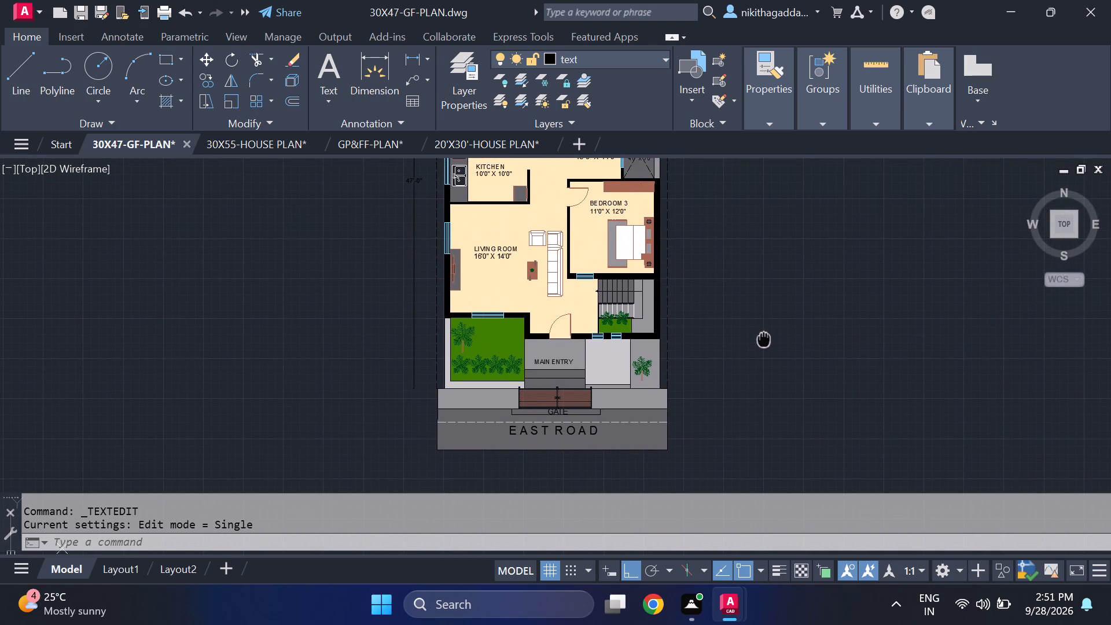
middle_click_drag(764, 338, 772, 355)
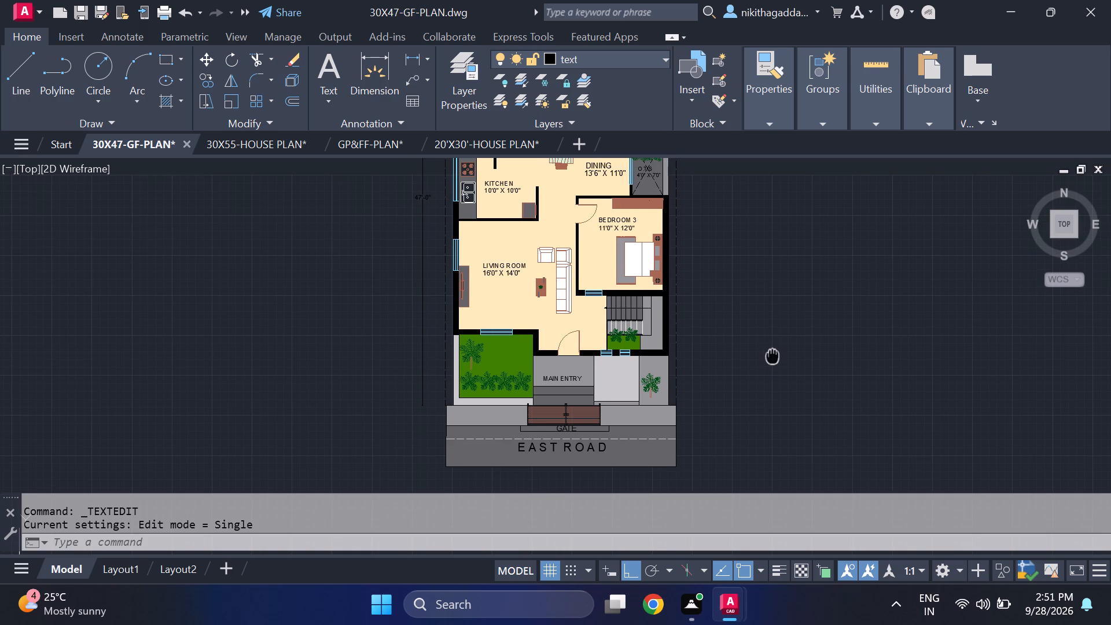
middle_click_drag(772, 355, 774, 357)
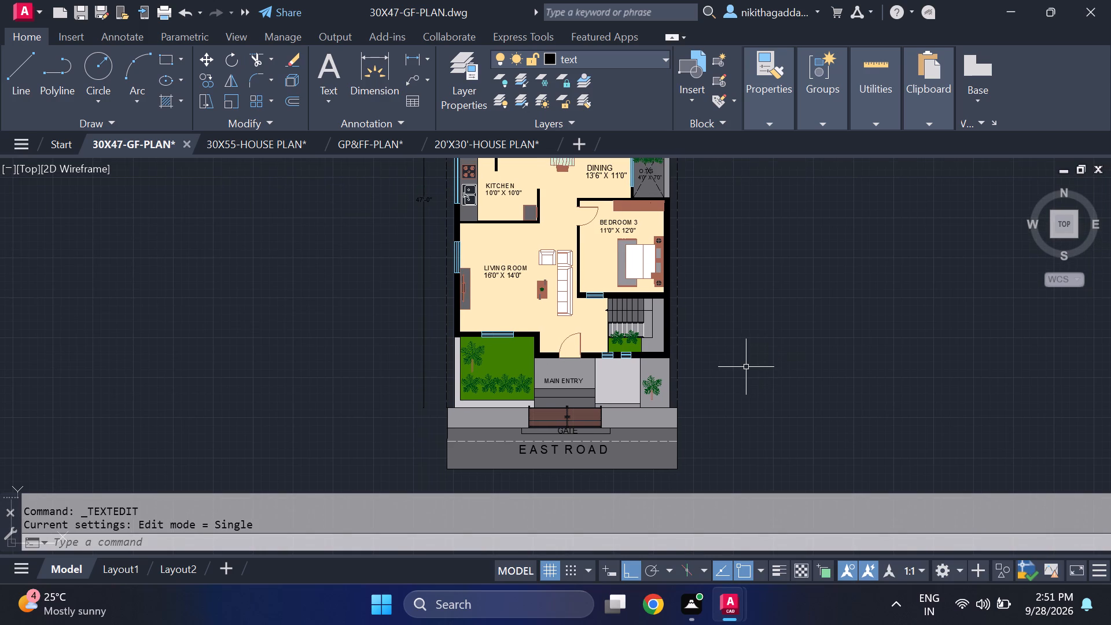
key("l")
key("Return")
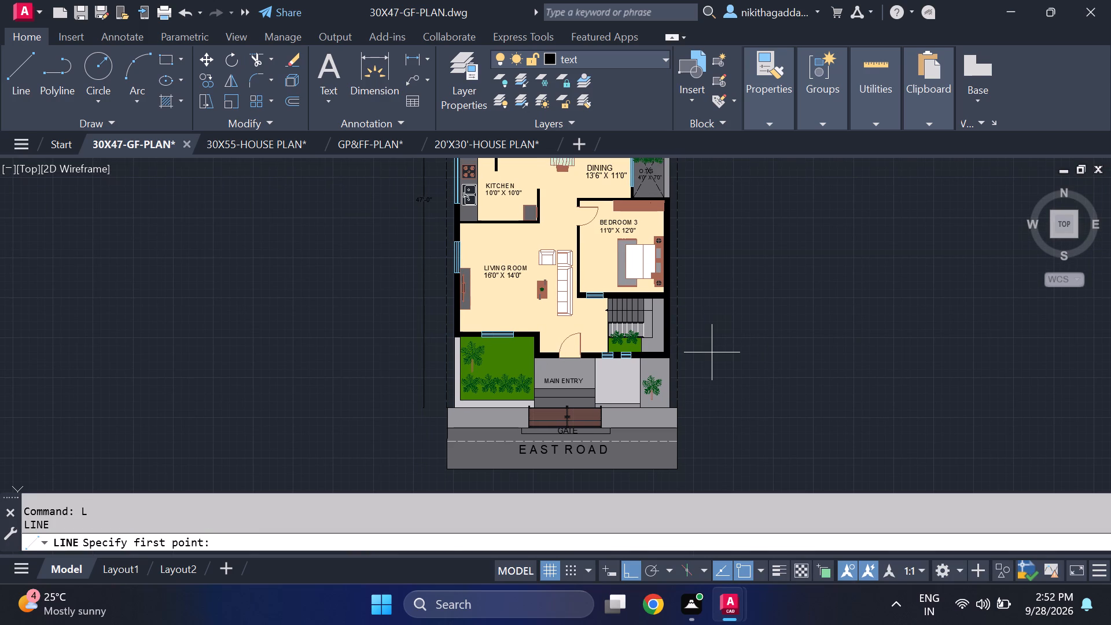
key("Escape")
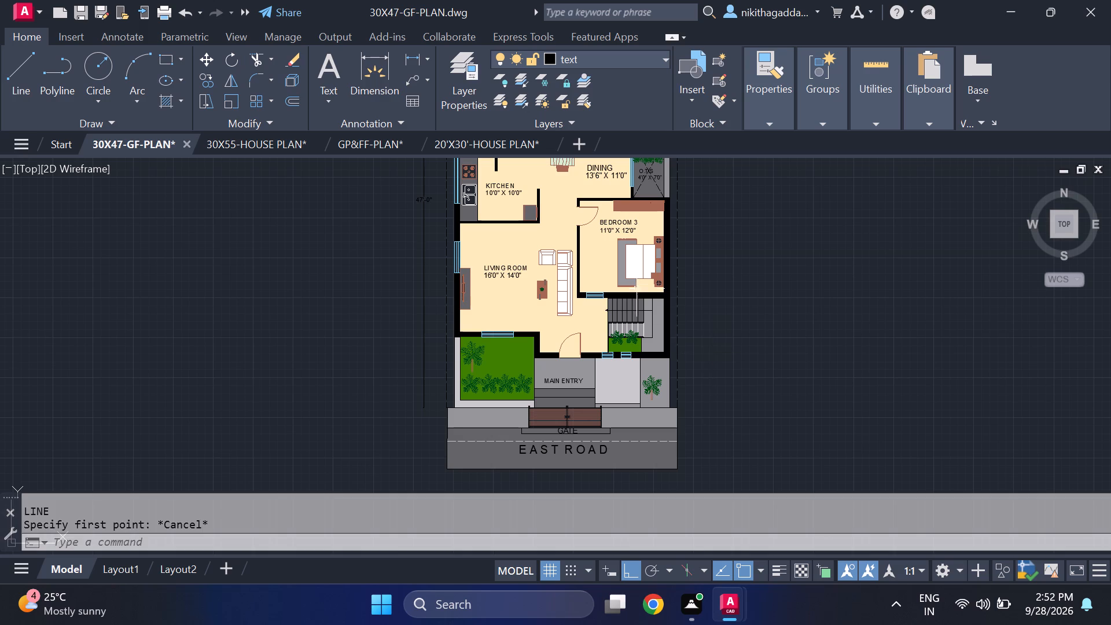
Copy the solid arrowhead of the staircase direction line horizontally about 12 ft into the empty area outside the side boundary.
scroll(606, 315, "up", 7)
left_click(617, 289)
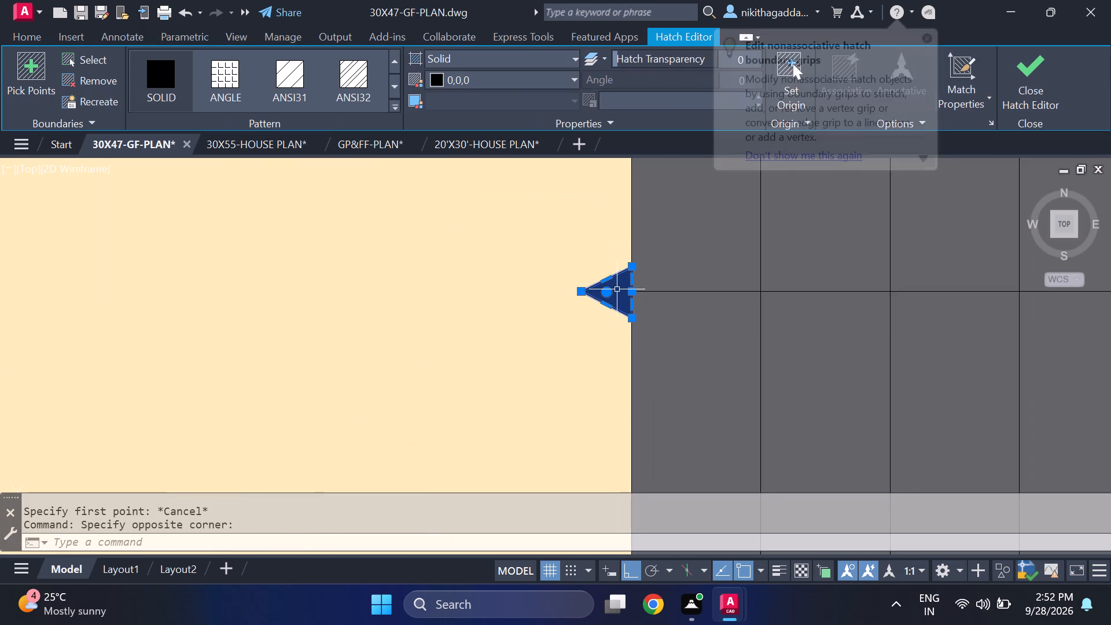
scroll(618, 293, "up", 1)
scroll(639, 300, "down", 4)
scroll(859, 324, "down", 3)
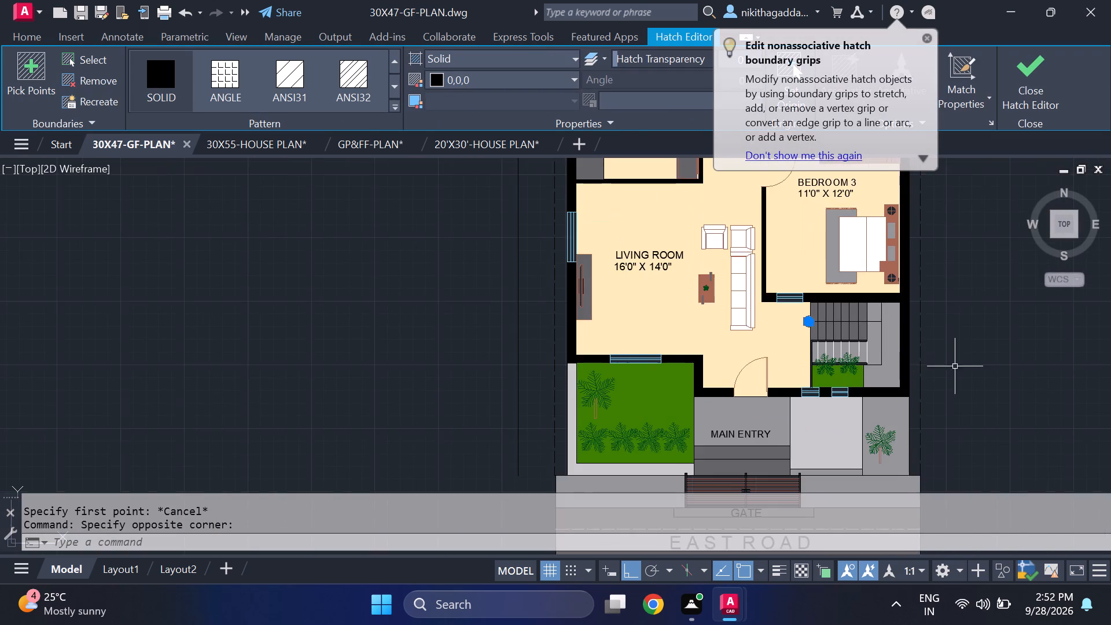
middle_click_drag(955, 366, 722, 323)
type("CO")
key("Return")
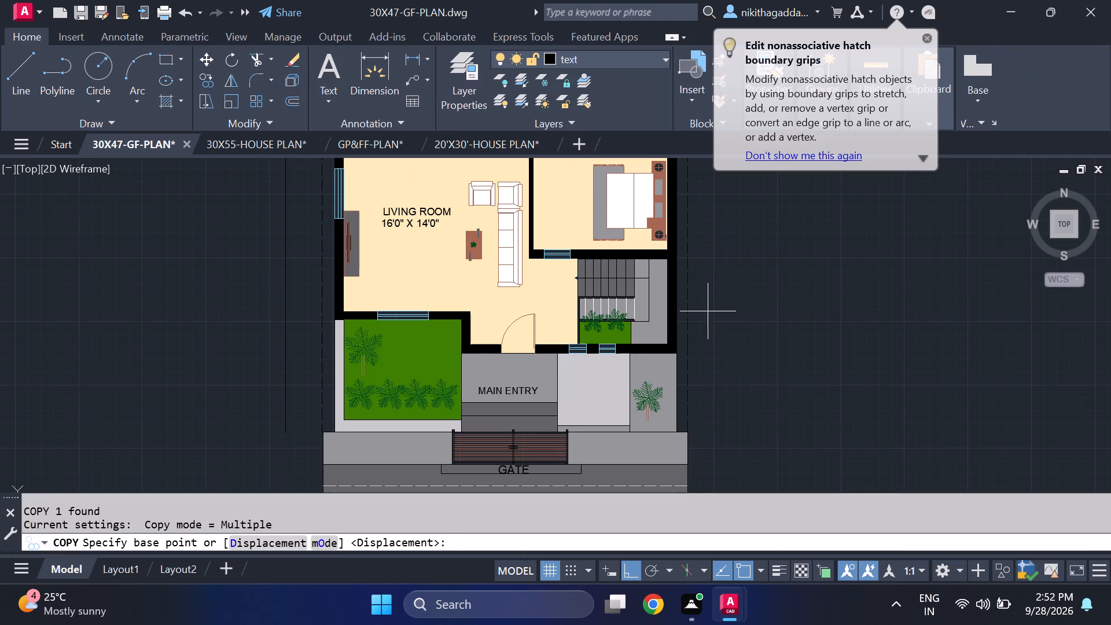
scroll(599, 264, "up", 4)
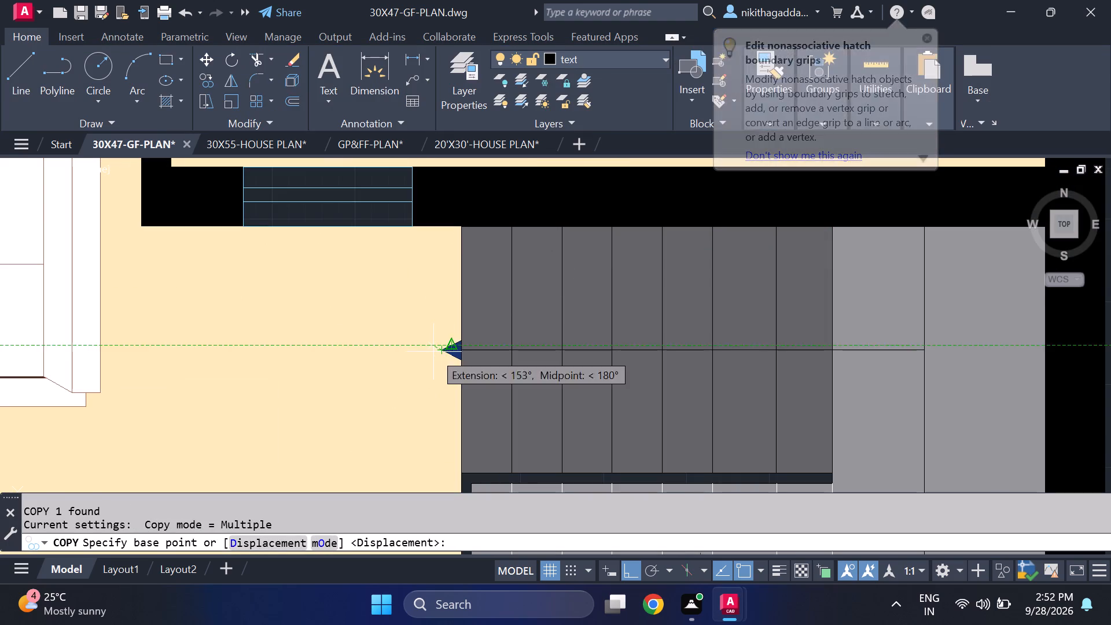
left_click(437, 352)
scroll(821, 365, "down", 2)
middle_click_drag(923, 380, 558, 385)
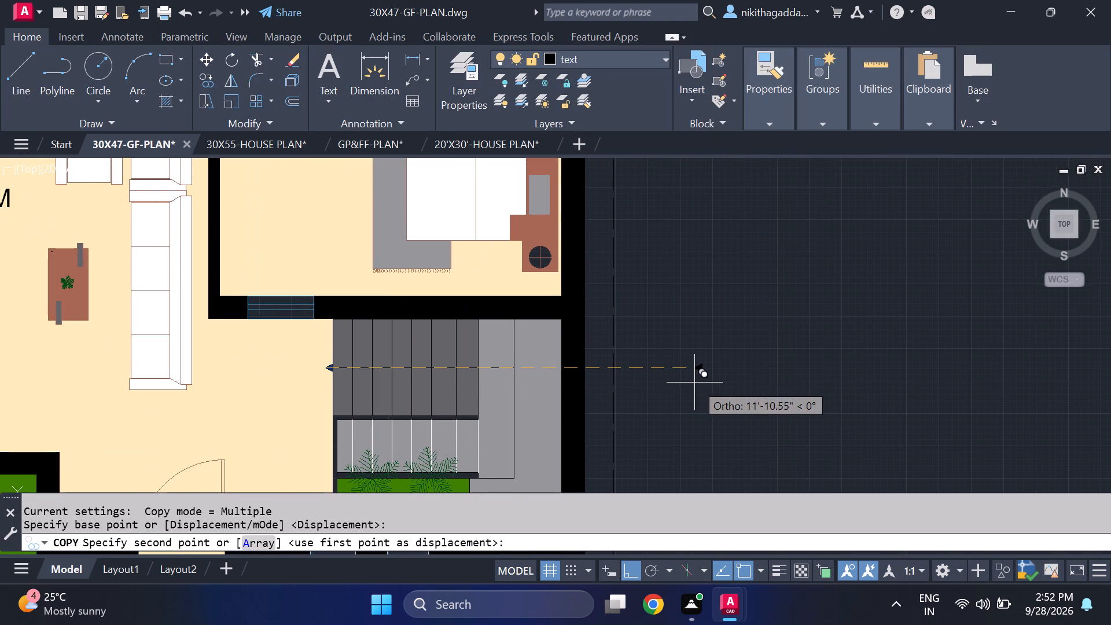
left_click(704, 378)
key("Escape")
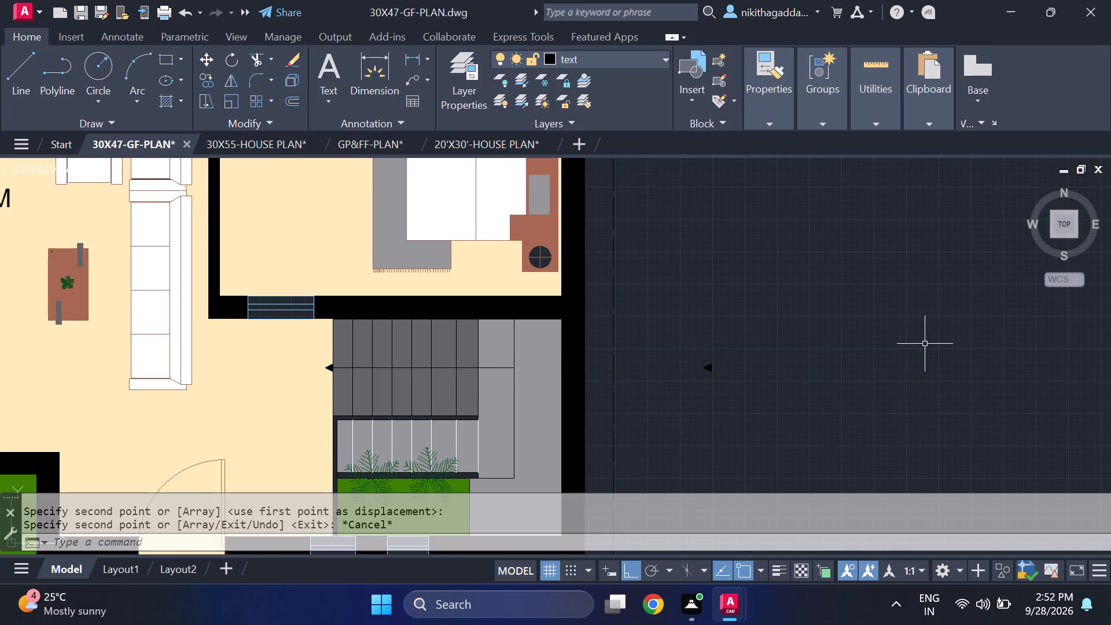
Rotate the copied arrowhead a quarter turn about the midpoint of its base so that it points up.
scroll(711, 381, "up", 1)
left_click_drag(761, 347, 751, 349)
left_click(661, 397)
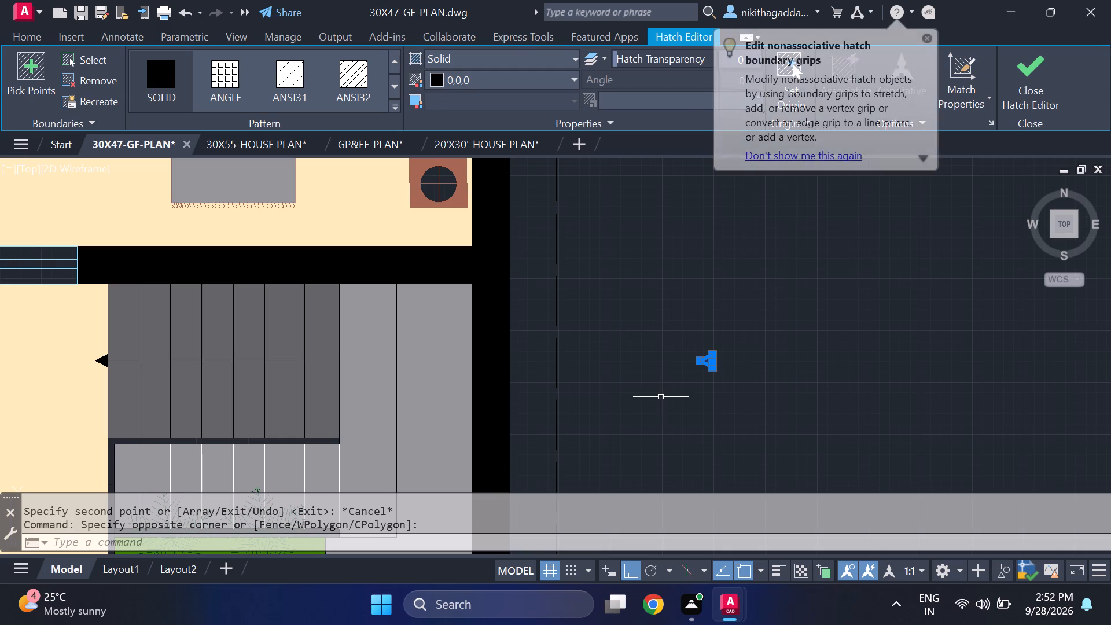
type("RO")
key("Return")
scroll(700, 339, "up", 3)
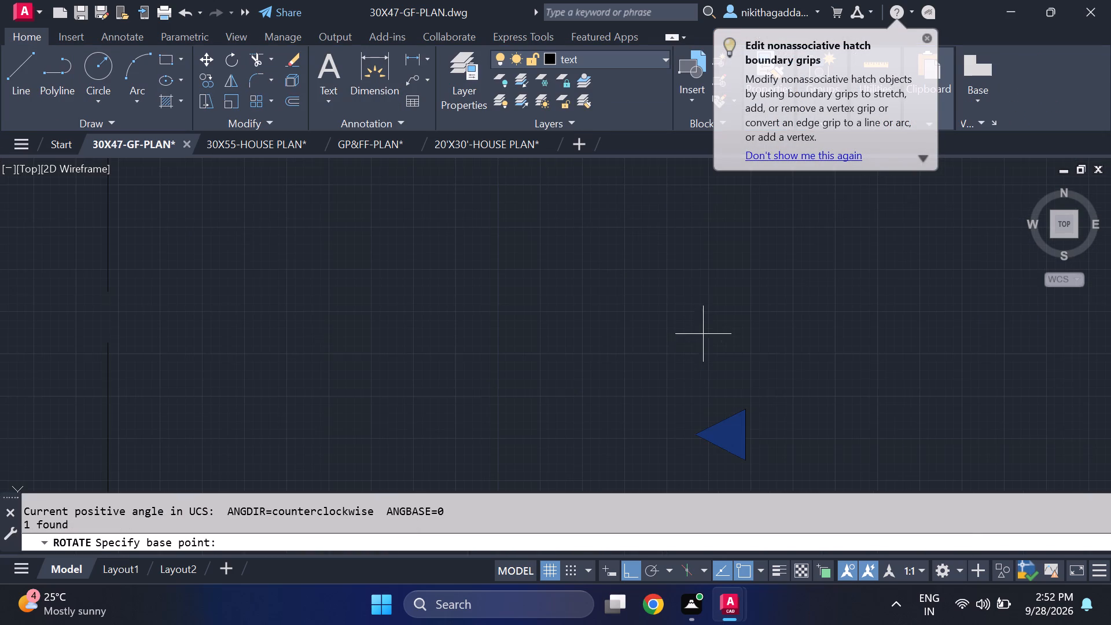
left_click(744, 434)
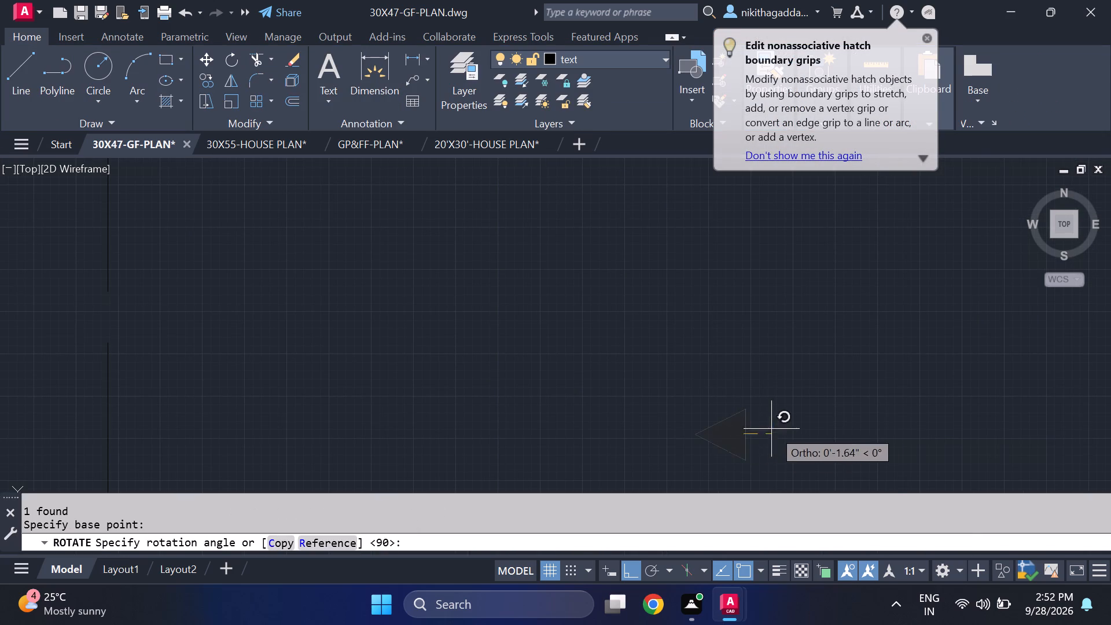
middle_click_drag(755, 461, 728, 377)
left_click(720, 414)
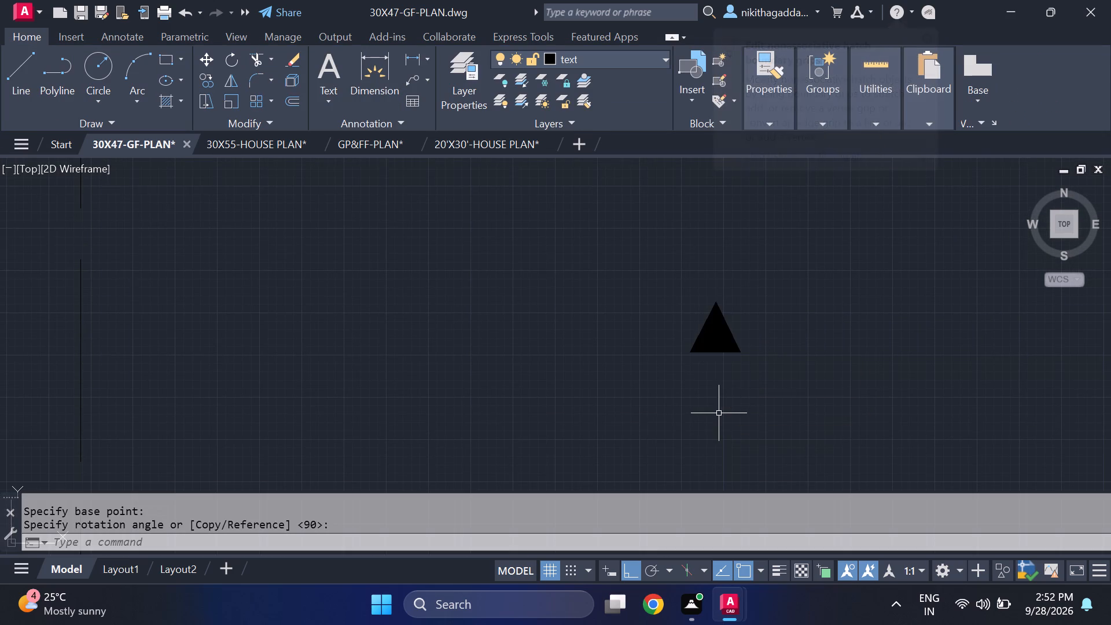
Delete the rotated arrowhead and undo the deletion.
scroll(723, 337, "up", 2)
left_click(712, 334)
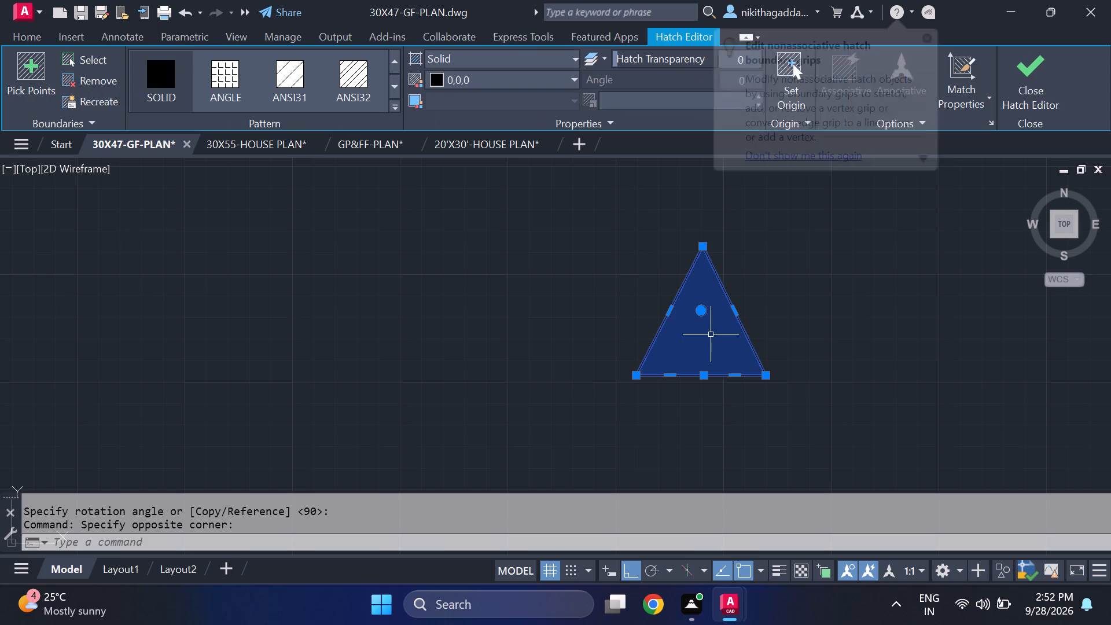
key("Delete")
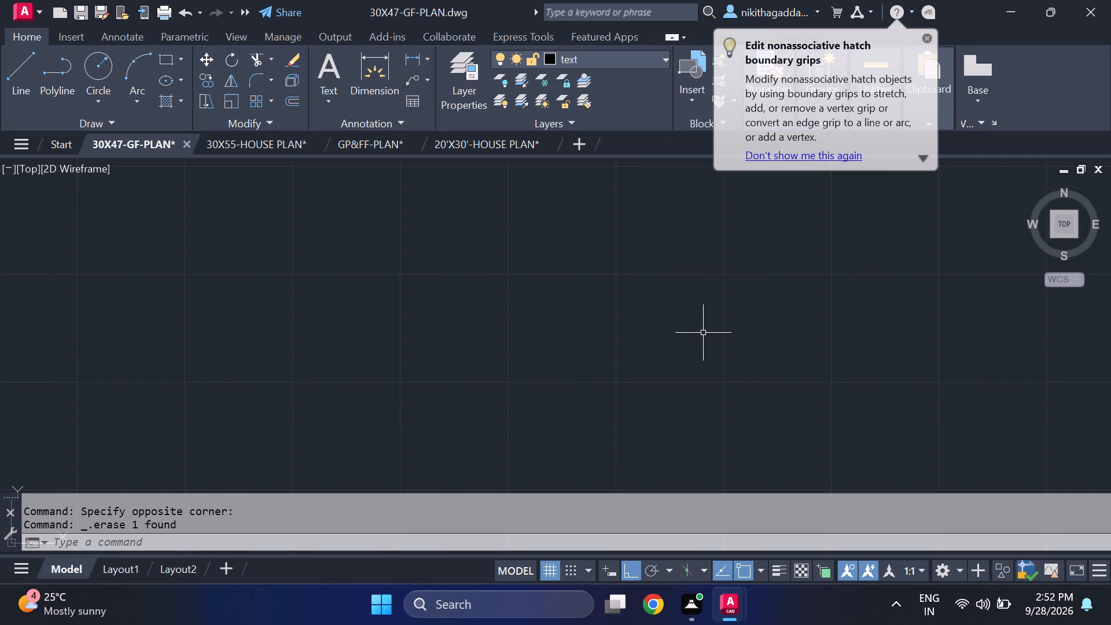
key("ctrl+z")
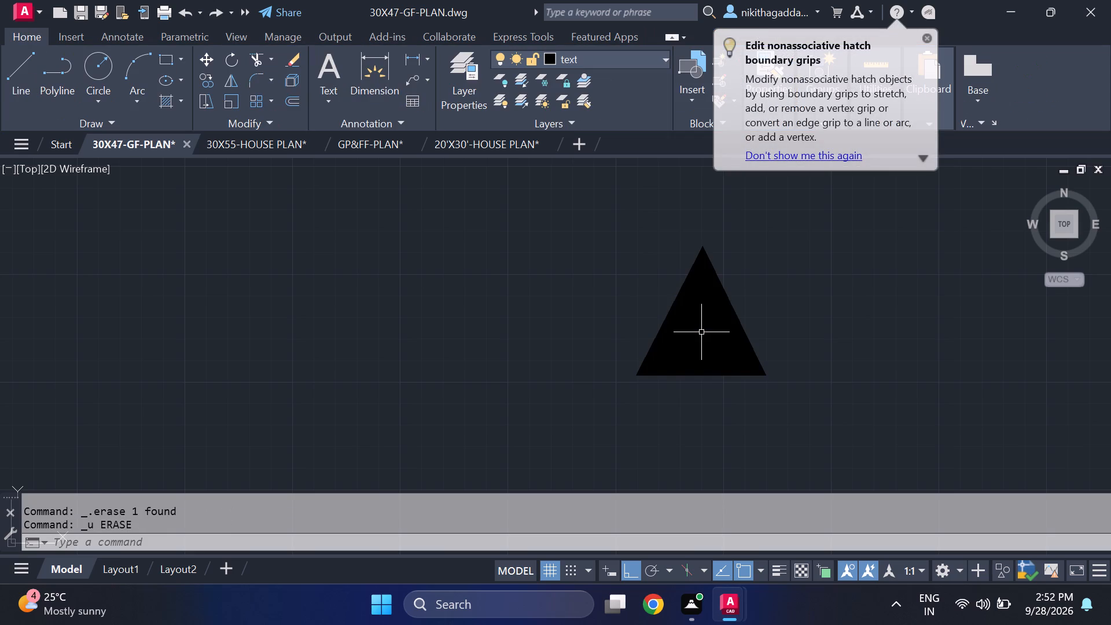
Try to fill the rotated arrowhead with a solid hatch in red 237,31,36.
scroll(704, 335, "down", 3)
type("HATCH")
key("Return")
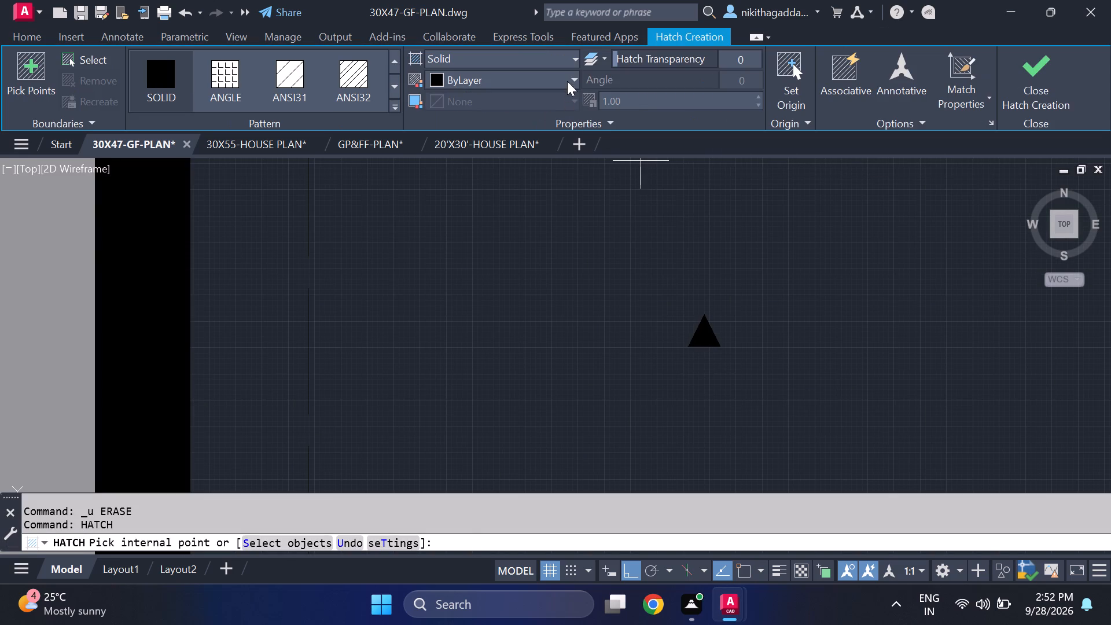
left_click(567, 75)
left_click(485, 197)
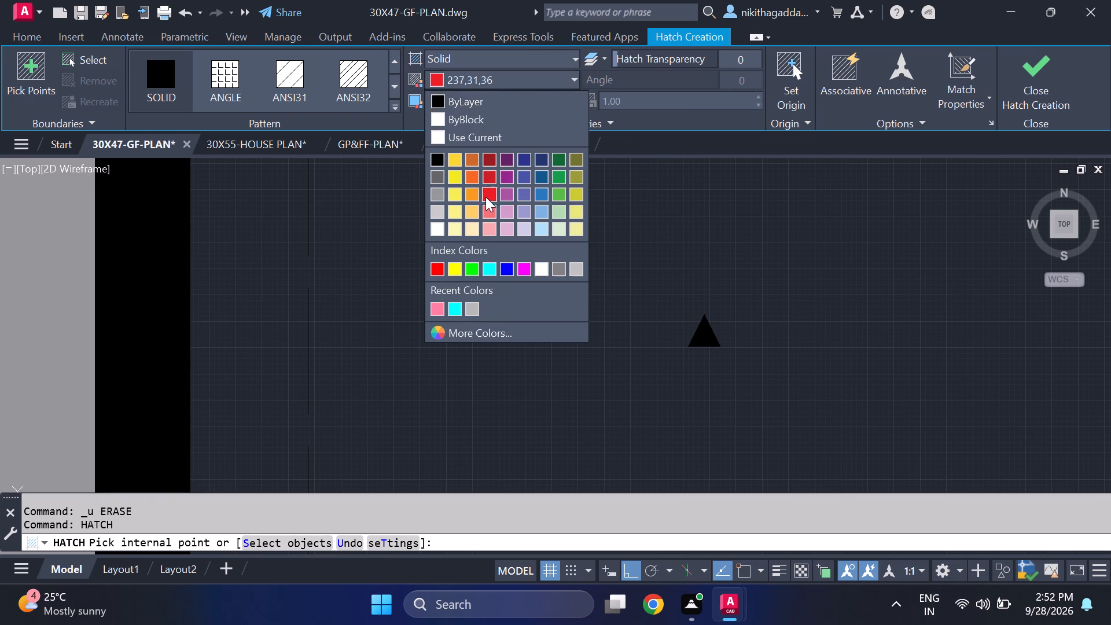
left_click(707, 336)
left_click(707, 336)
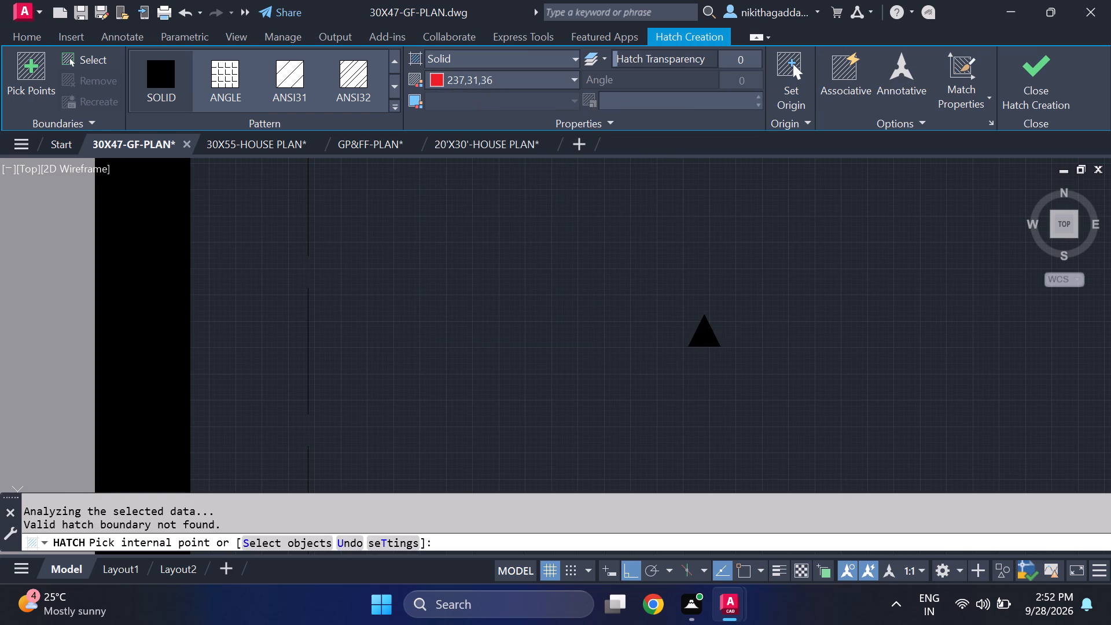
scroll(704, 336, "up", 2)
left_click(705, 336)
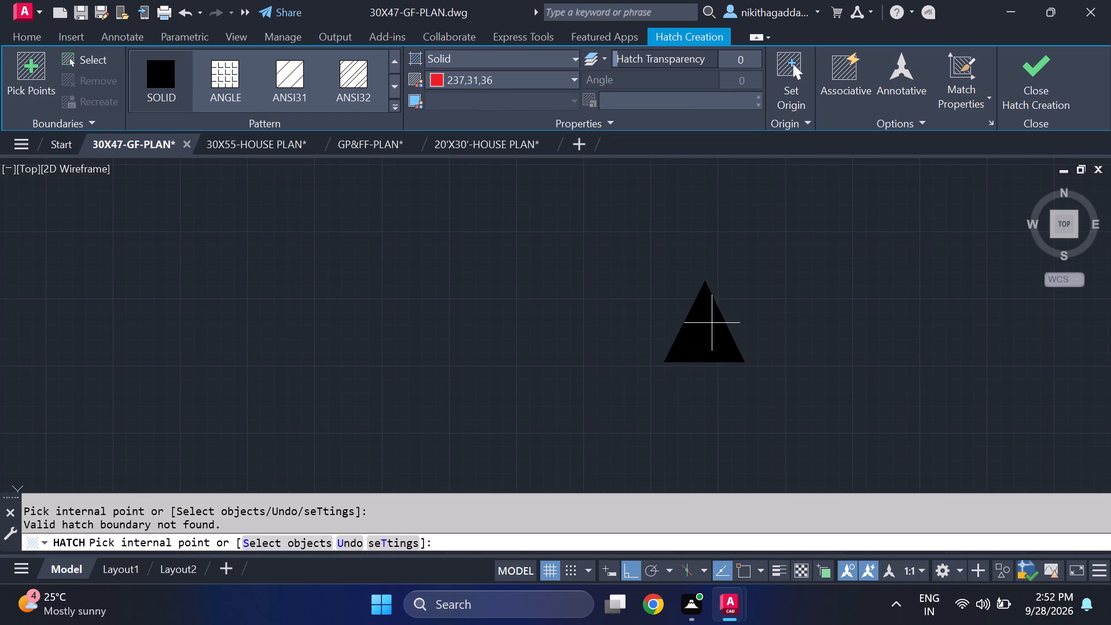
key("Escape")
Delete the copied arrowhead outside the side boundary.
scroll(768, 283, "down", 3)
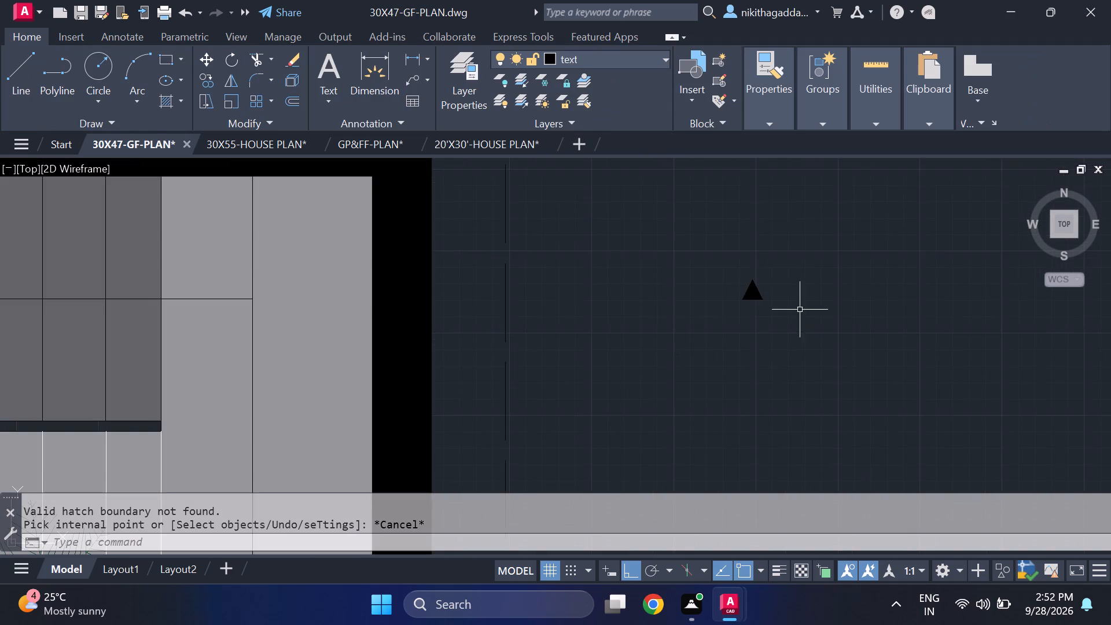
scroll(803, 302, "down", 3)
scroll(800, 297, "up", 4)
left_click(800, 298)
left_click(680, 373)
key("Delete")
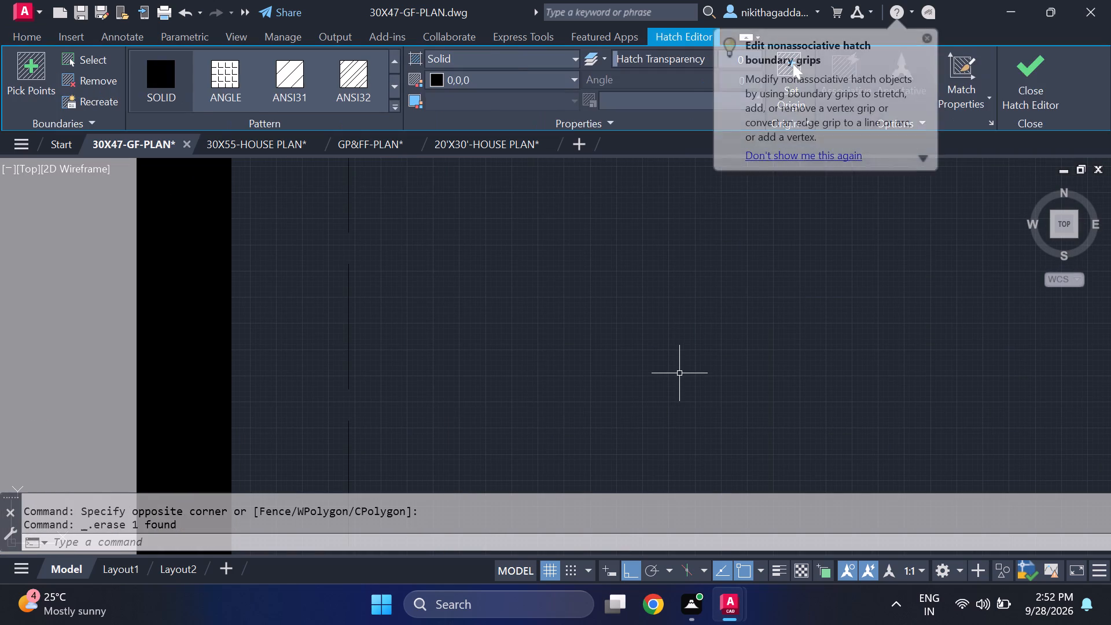
Draw a closed upward-pointing triangle from three lines in the empty space beside the staircase, outside the side boundary.
scroll(679, 373, "down", 5)
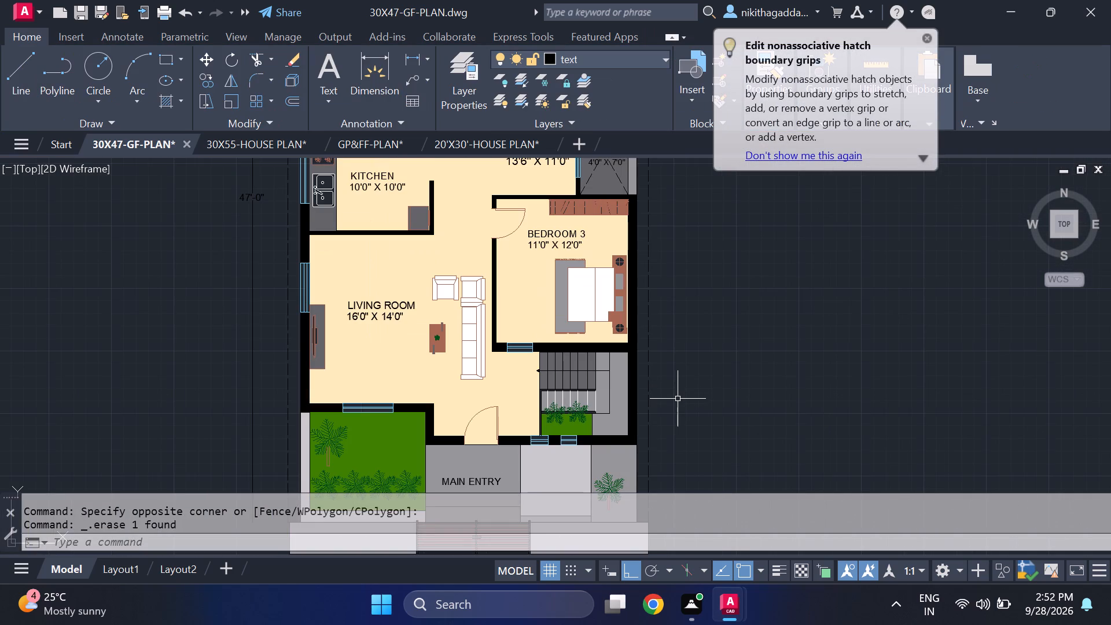
key("l")
key("Return")
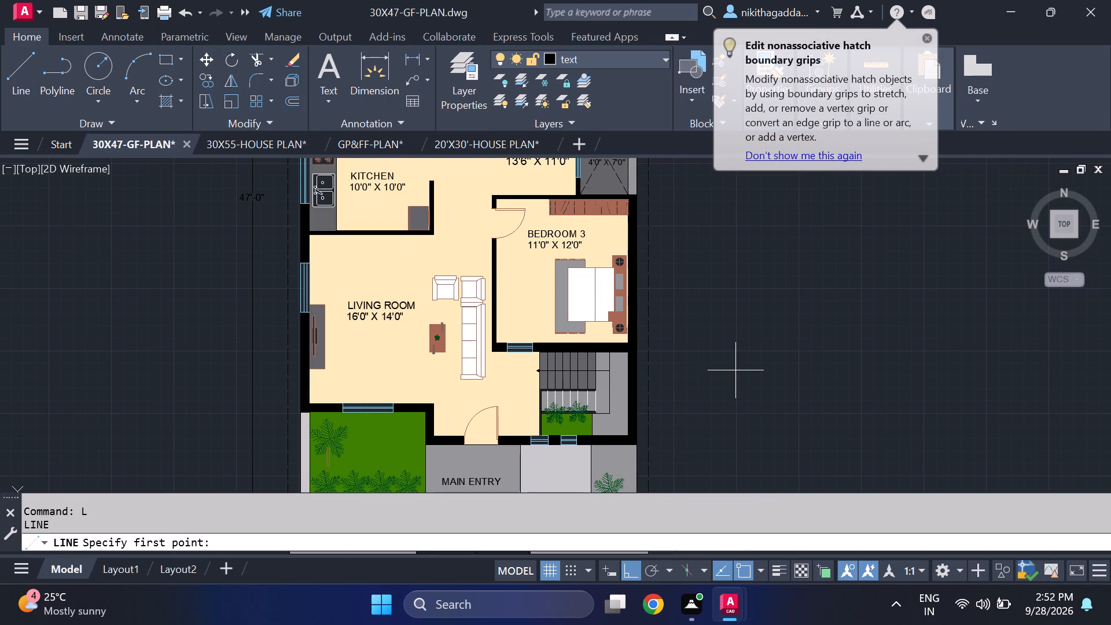
scroll(735, 369, "up", 2)
left_click(735, 366)
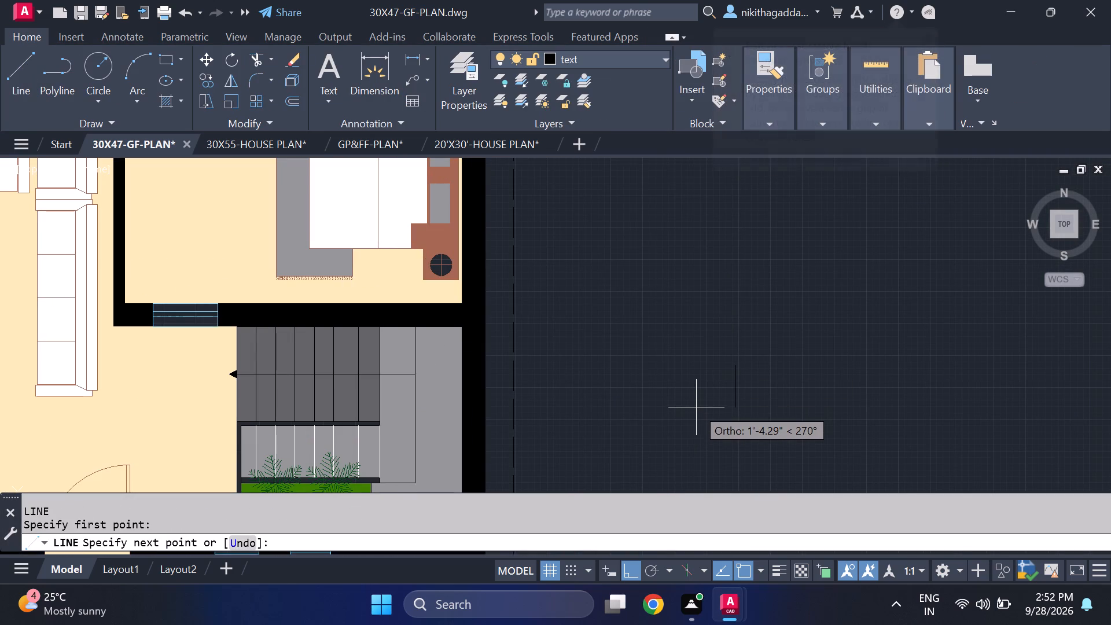
key("F8")
scroll(718, 392, "up", 2)
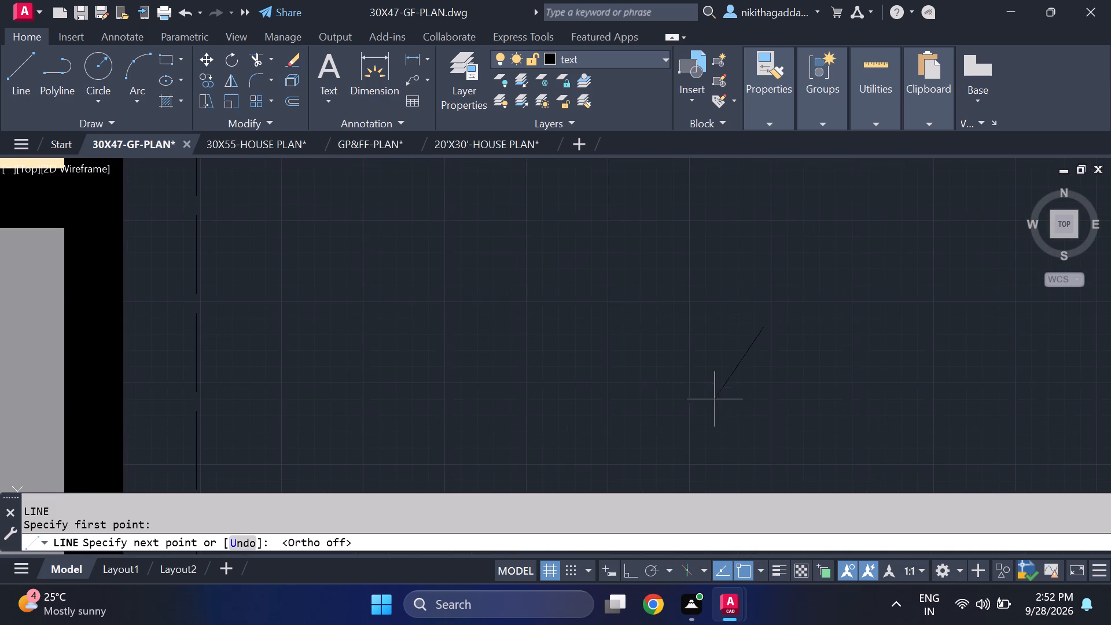
left_click(713, 399)
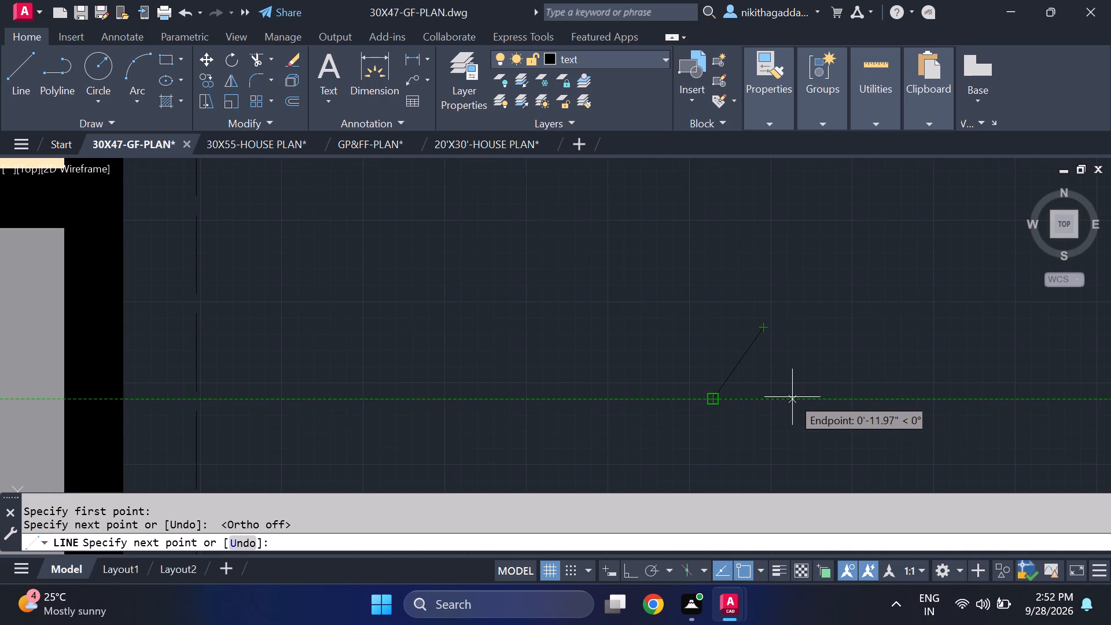
left_click(820, 398)
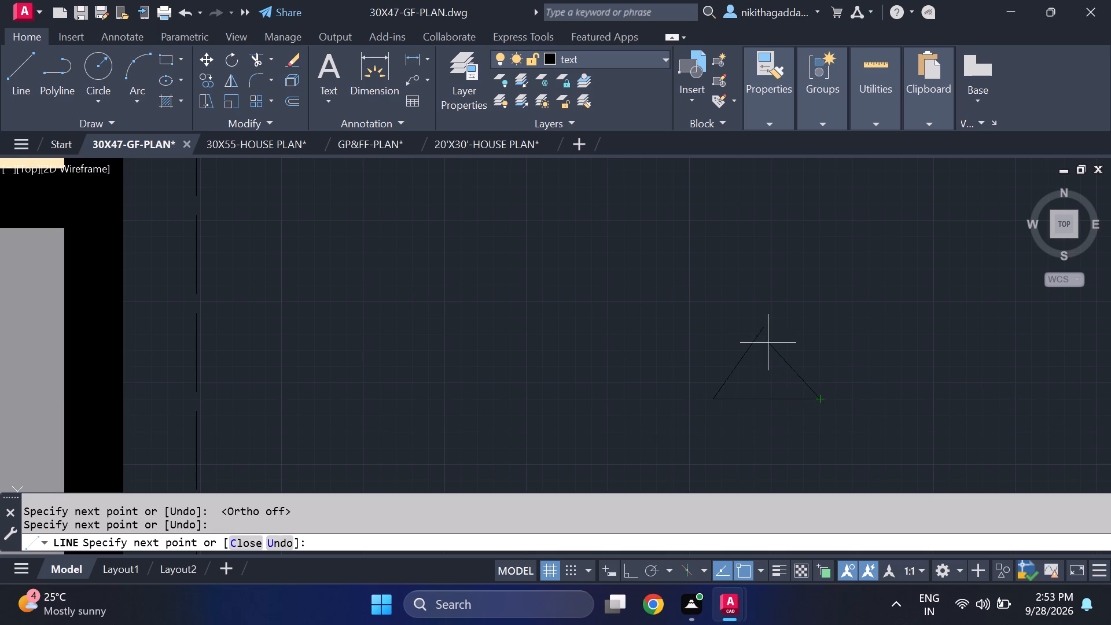
left_click(763, 329)
key("Escape")
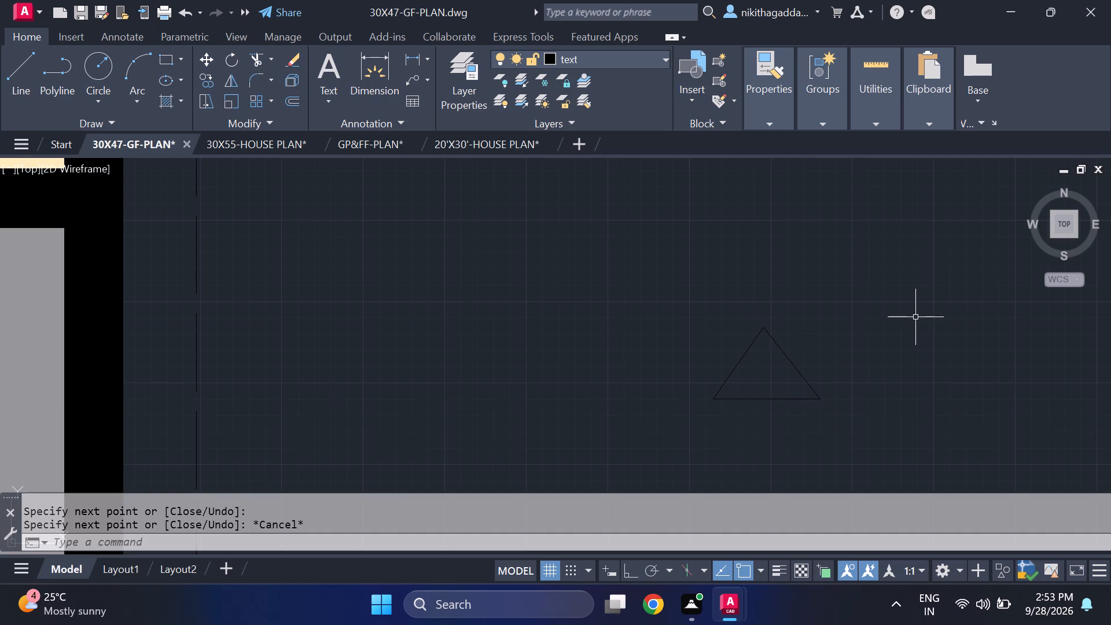
Fill the triangle with a solid hatch in red 237,31,36.
type("HATCH")
key("Return")
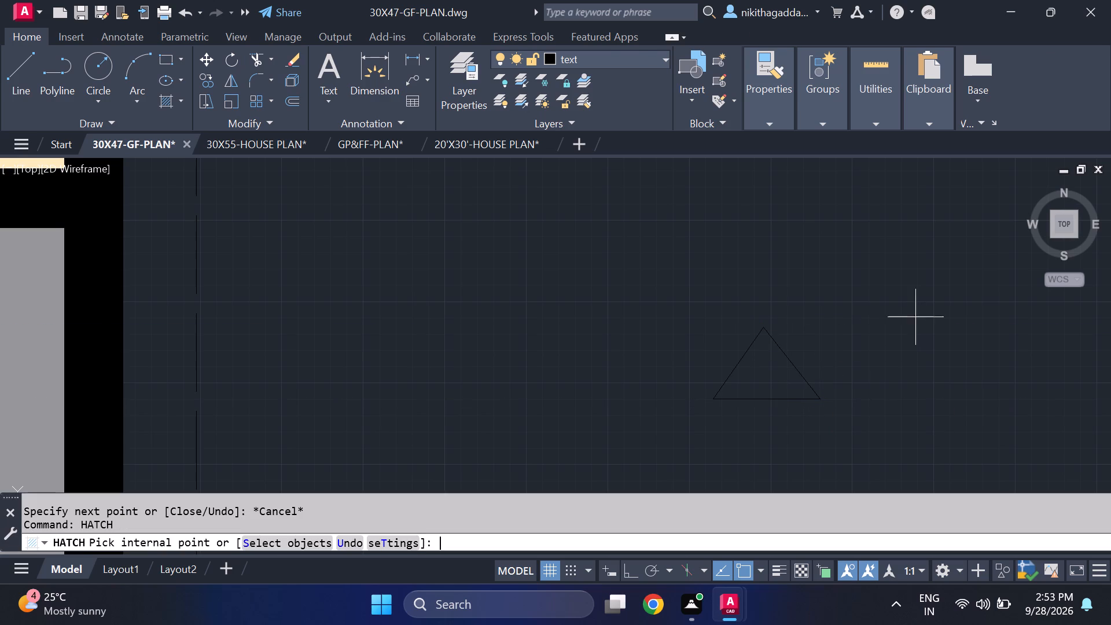
left_click(768, 381)
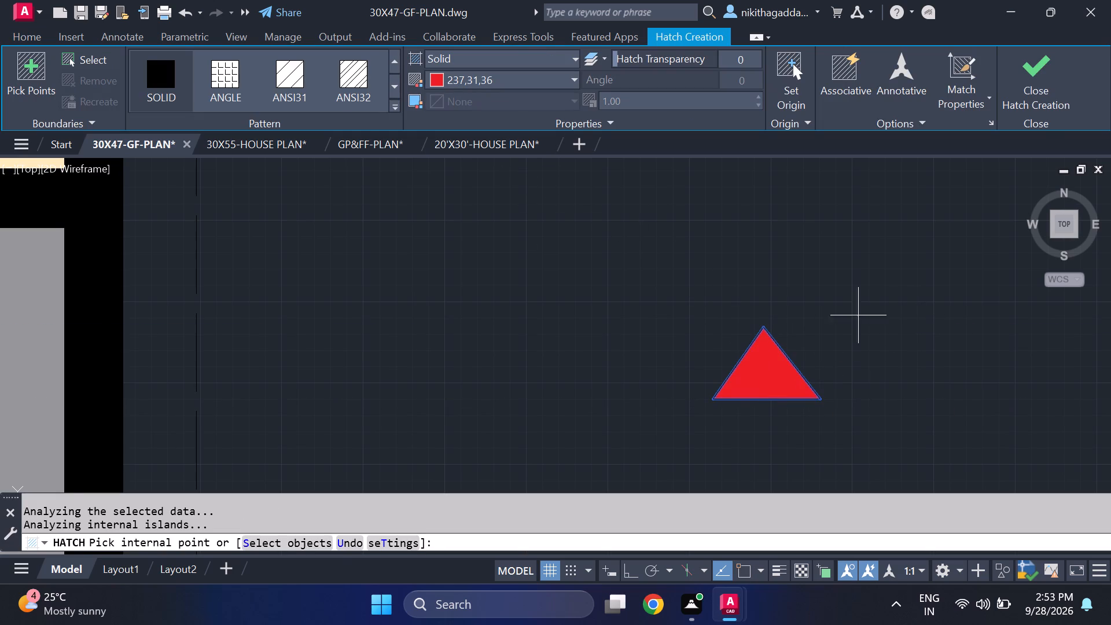
left_click(1045, 94)
Move the red triangle with its outline by its apex to just above the MAIN ENTRY label, below the entrance door.
scroll(875, 314, "down", 5)
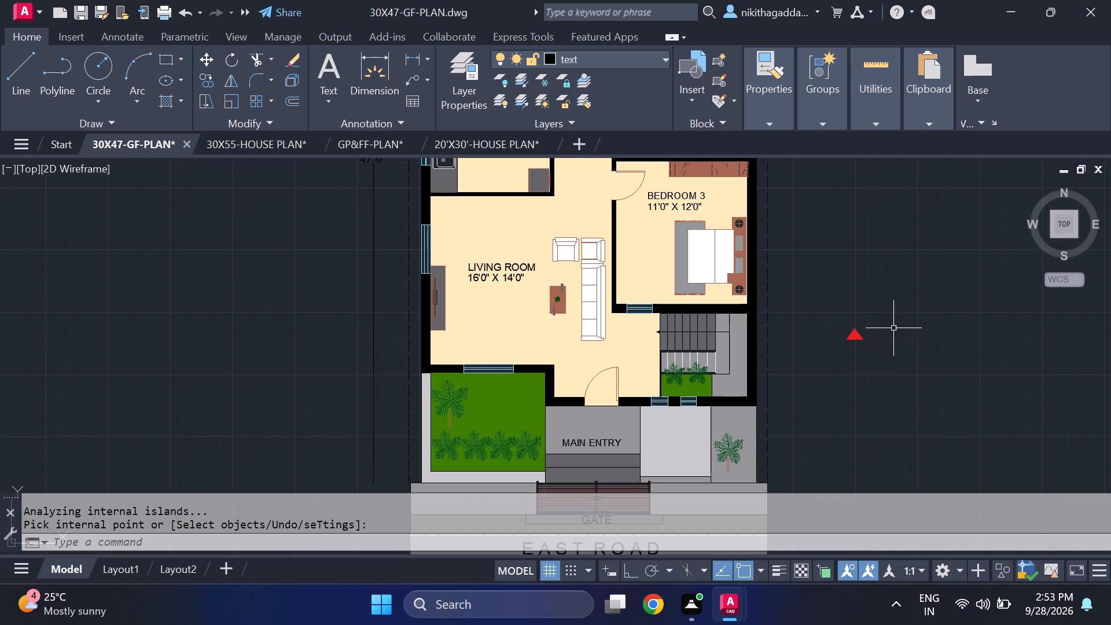
left_click(890, 312)
left_click(812, 380)
key("m")
key("Return")
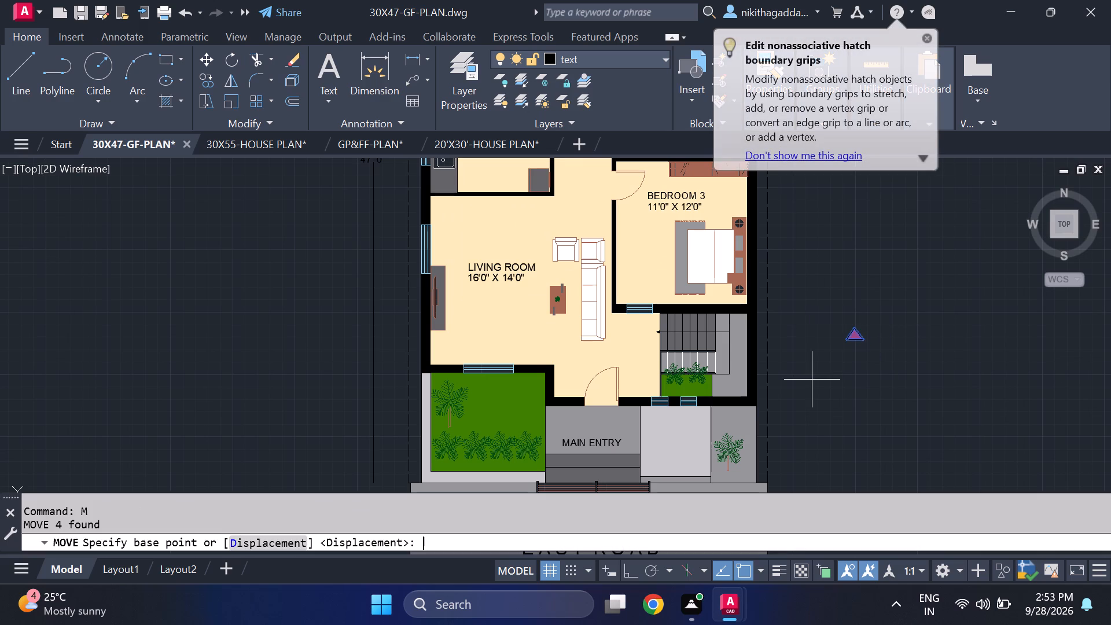
scroll(817, 336, "up", 2)
left_click(914, 321)
scroll(621, 418, "down", 1)
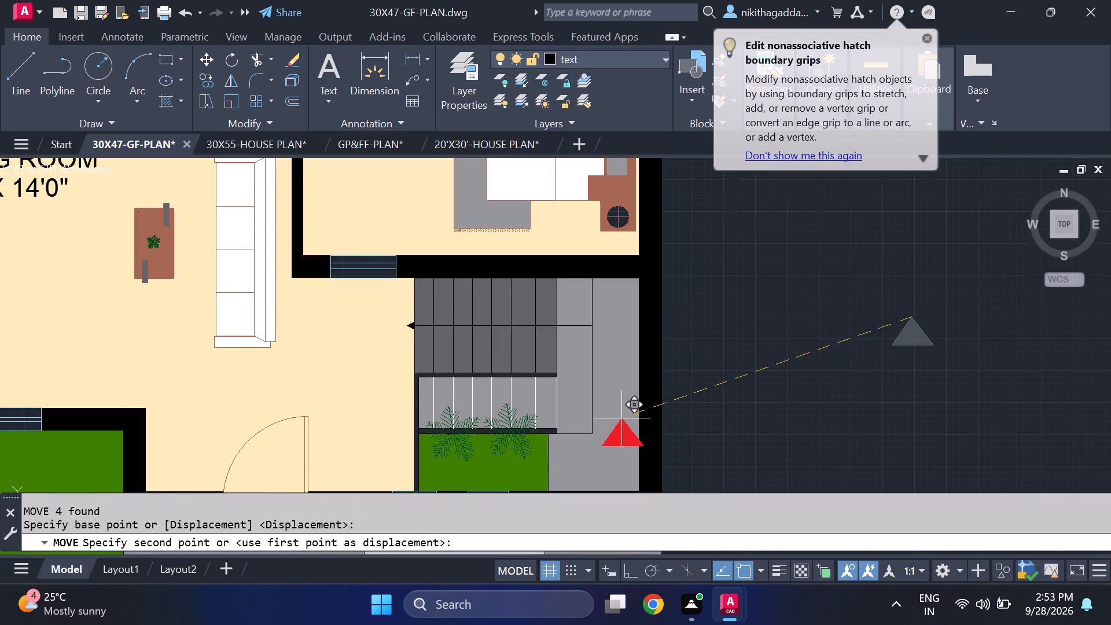
middle_click_drag(619, 416, 734, 242)
scroll(503, 326, "up", 1)
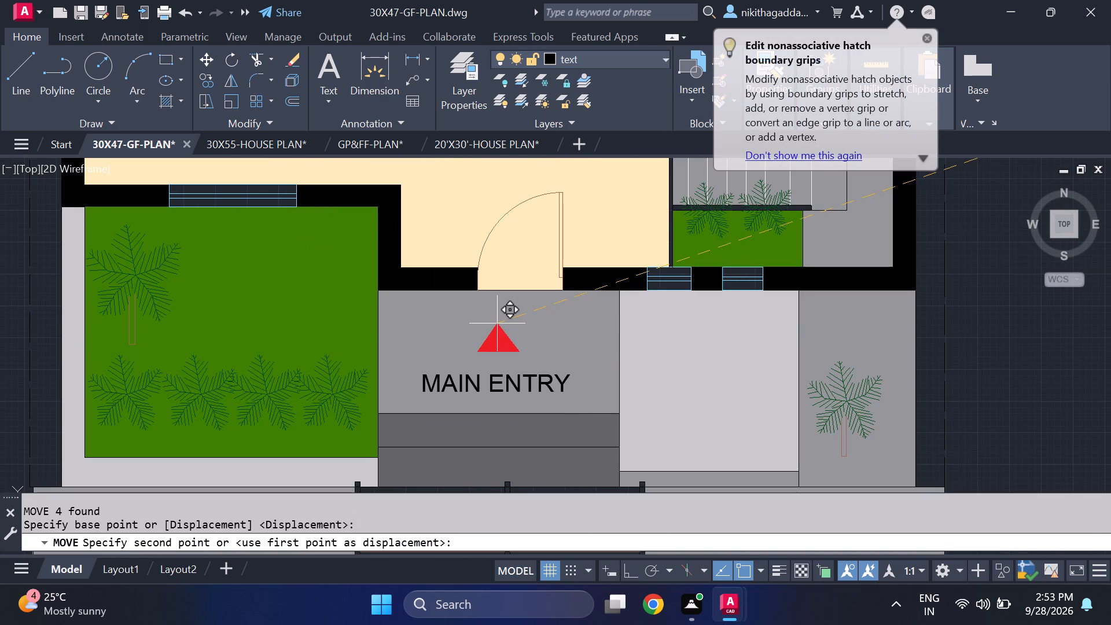
left_click(497, 315)
Examine the whole coloured plan, from the road and main entry up to the bedrooms.
scroll(582, 328, "down", 3)
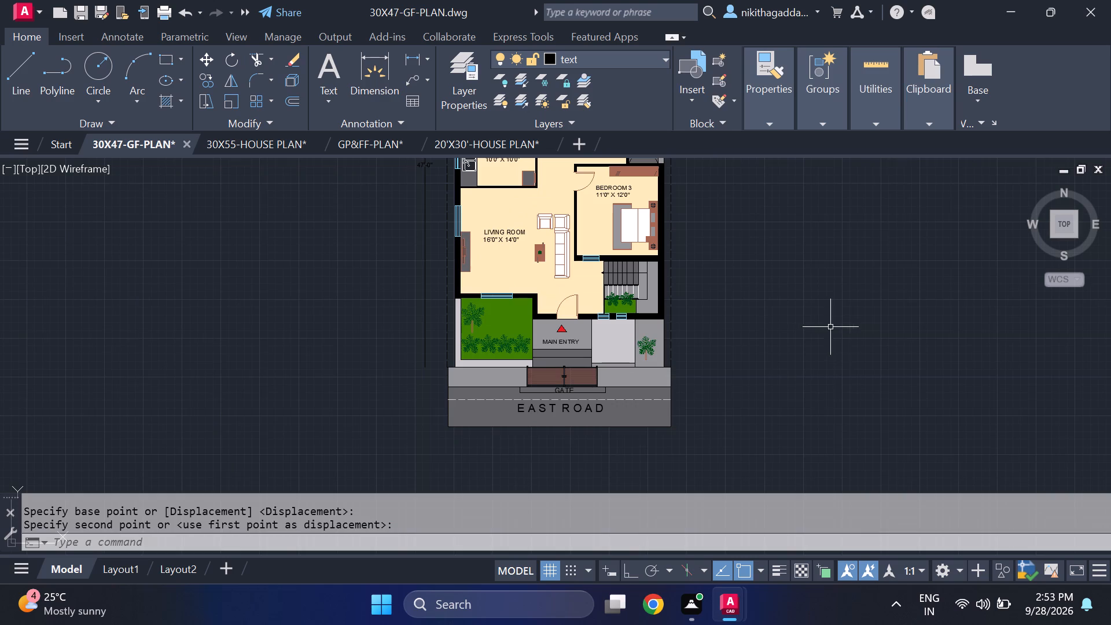
scroll(913, 313, "down", 1)
middle_click_drag(911, 315, 890, 343)
scroll(889, 346, "up", 1)
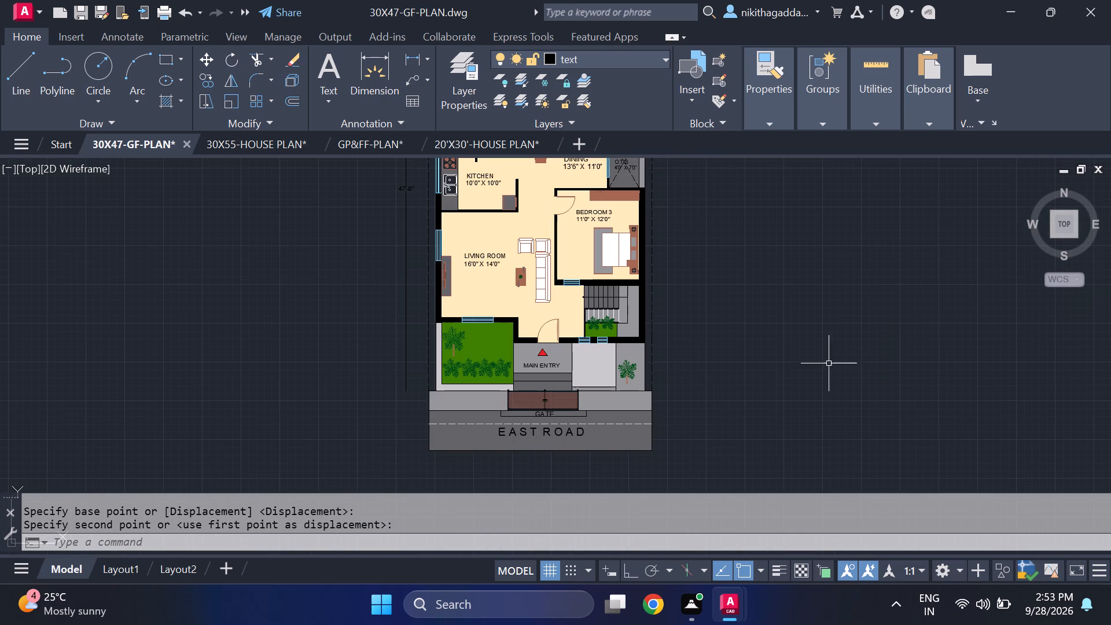
middle_click_drag(769, 361, 776, 391)
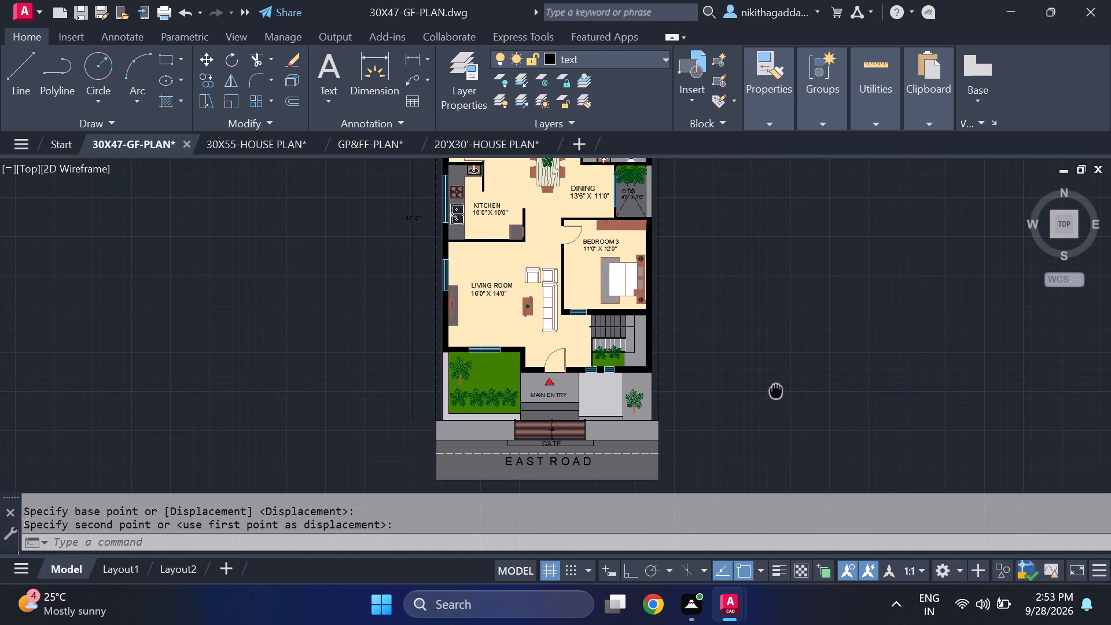
middle_click_drag(776, 391, 775, 389)
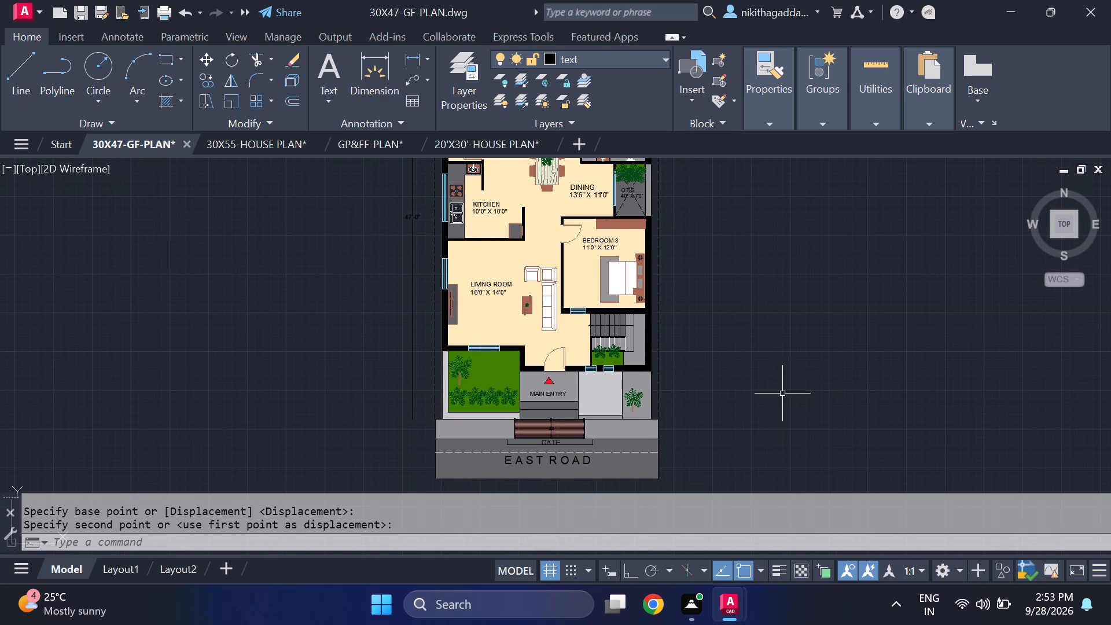
middle_click_drag(769, 375, 770, 412)
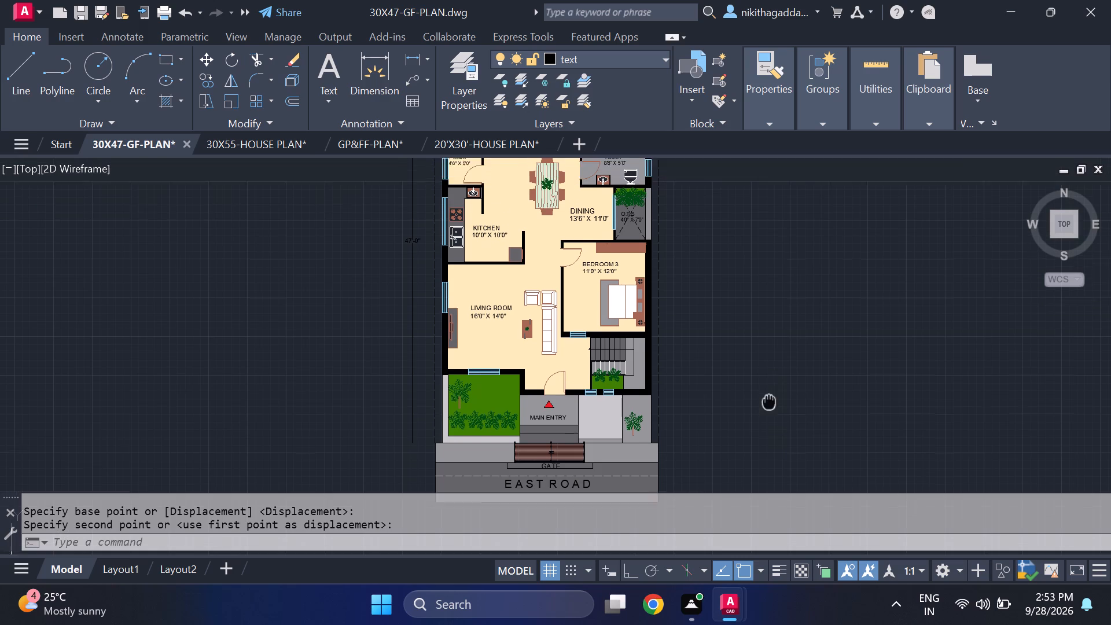
middle_click_drag(770, 412, 764, 446)
middle_click_drag(723, 373, 729, 452)
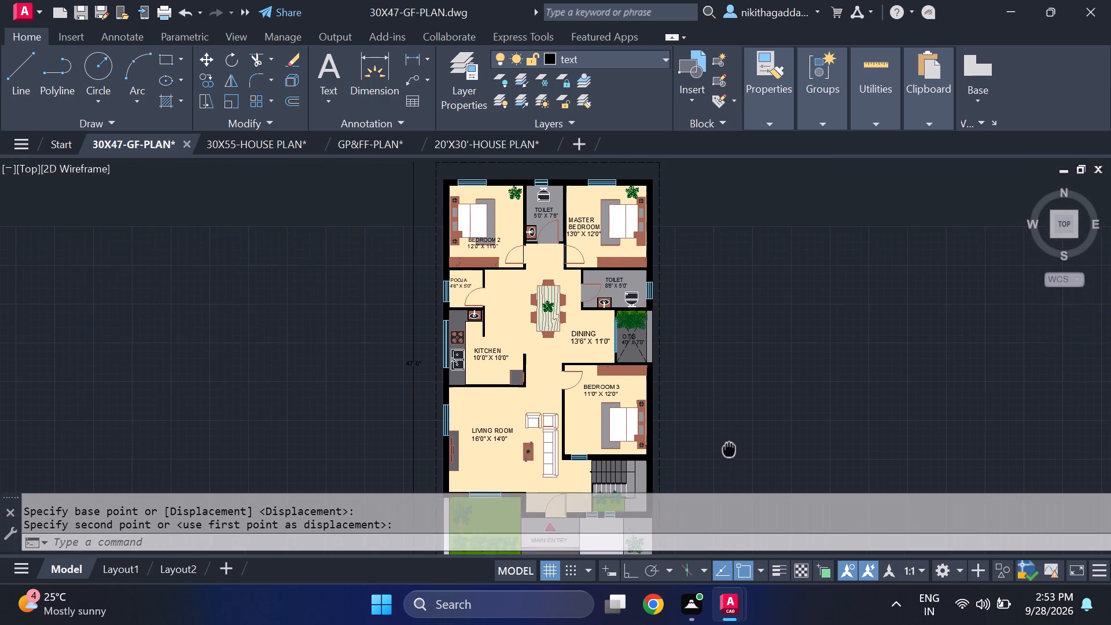
middle_click_drag(729, 452, 717, 454)
middle_click_drag(723, 421, 724, 397)
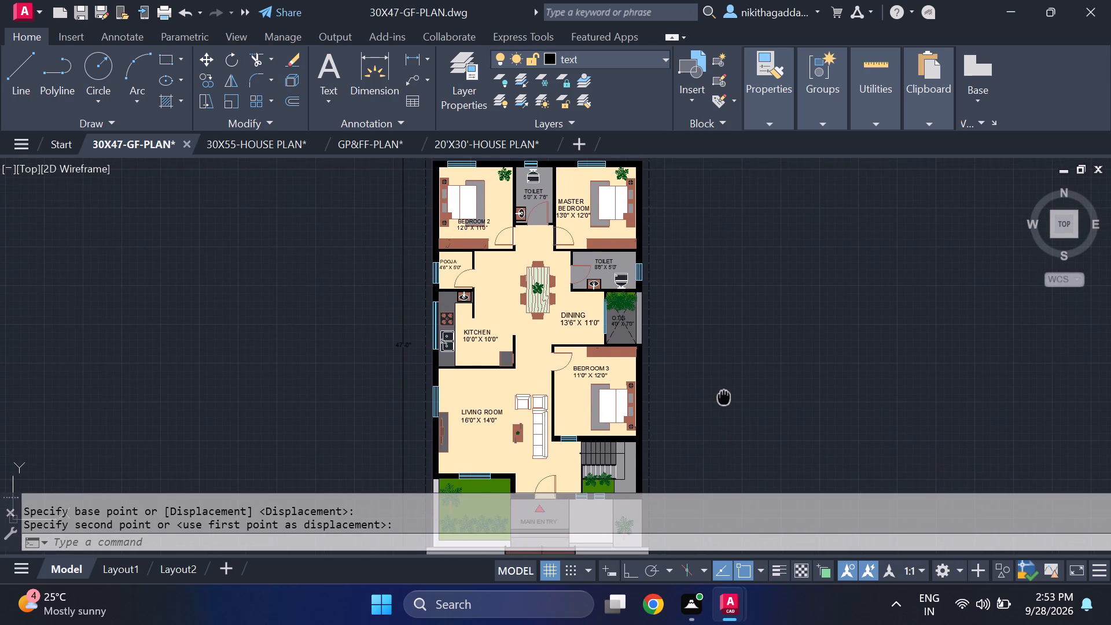
middle_click_drag(724, 397, 723, 397)
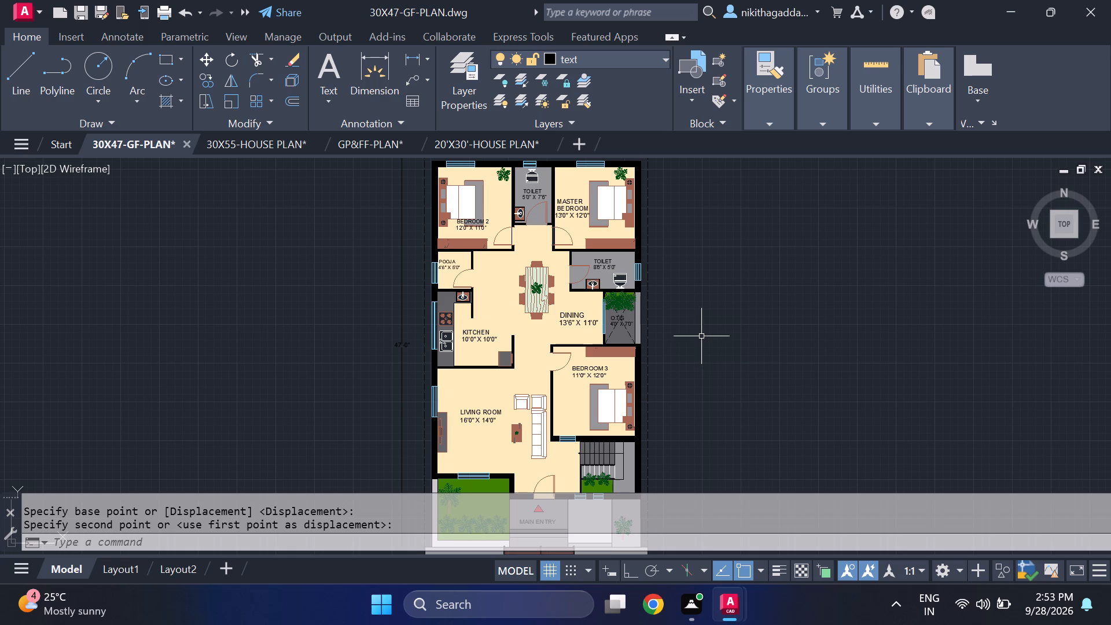
middle_click_drag(718, 384, 707, 355)
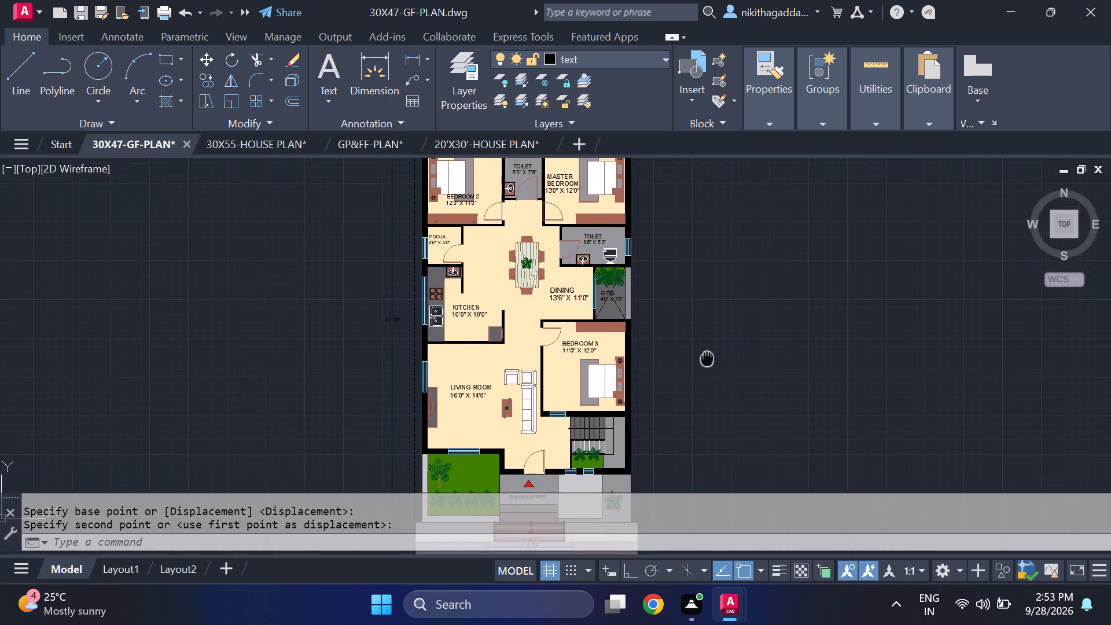
middle_click_drag(707, 355, 697, 319)
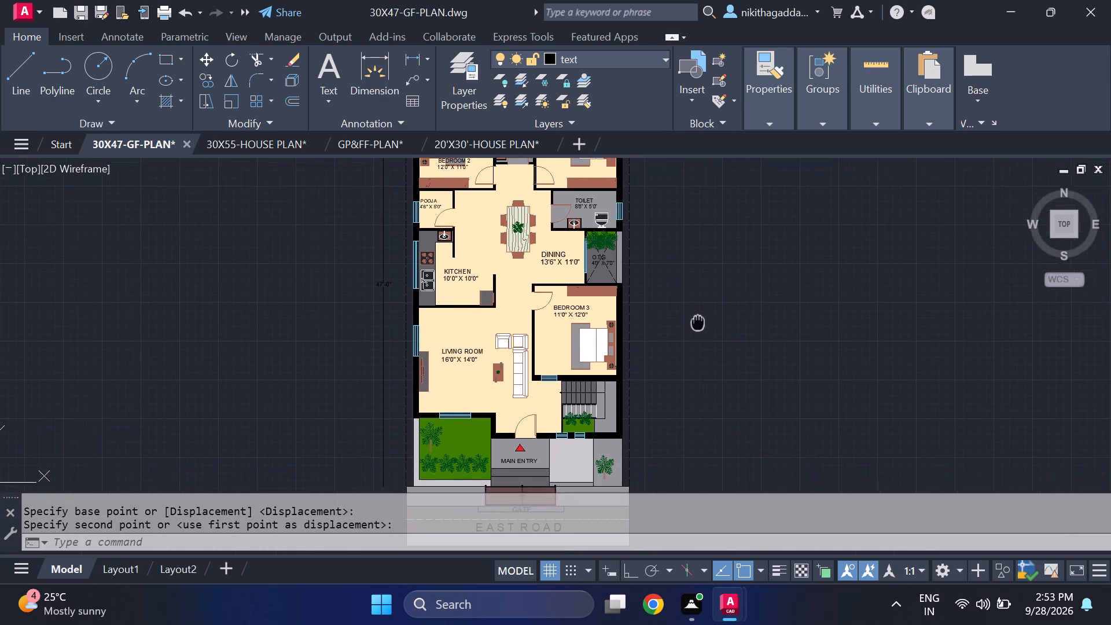
middle_click_drag(697, 319, 696, 311)
middle_click_drag(695, 299, 693, 284)
middle_click_drag(693, 322, 690, 321)
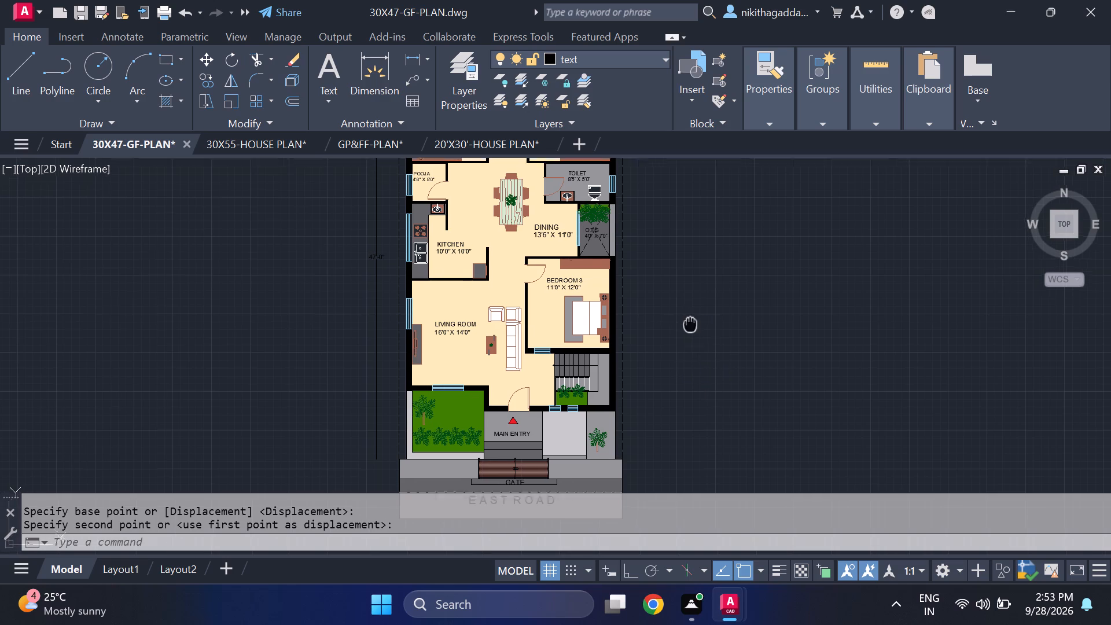
middle_click_drag(690, 321, 689, 312)
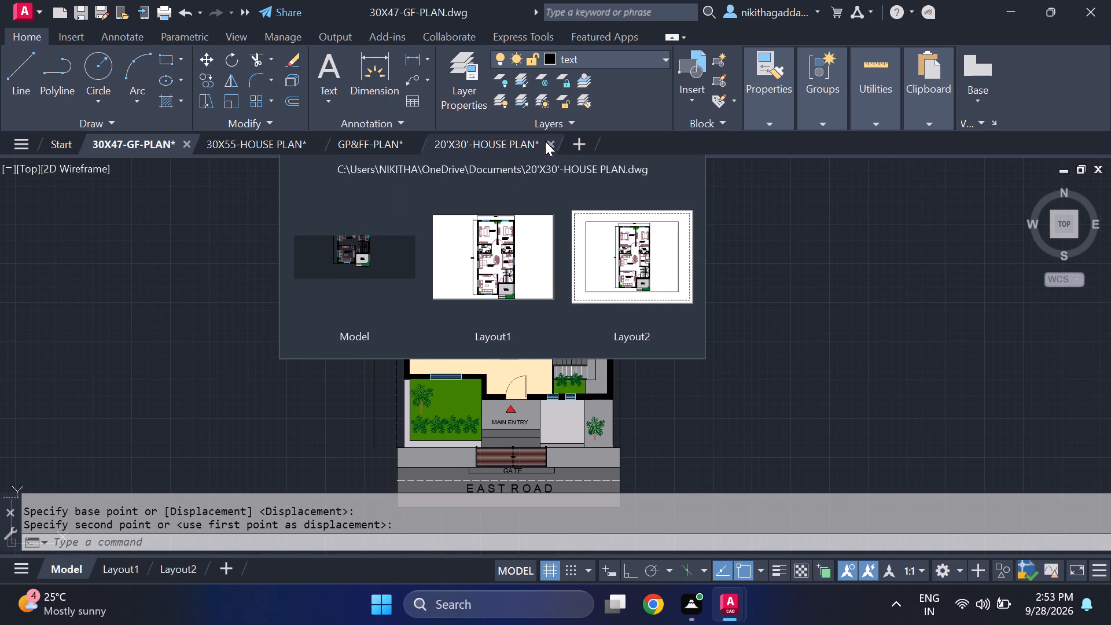
Close the 20'X30'-HOUSE PLAN, GP&FF-PLAN and 30X55-HOUSE PLAN drawings without saving their changes.
left_click(549, 143)
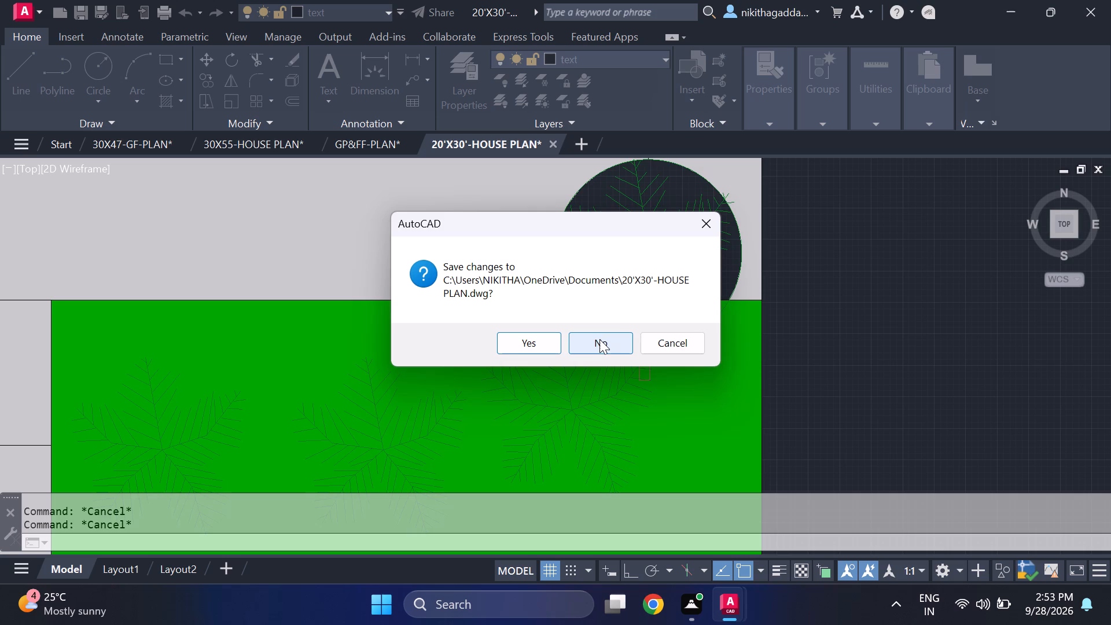
left_click(598, 344)
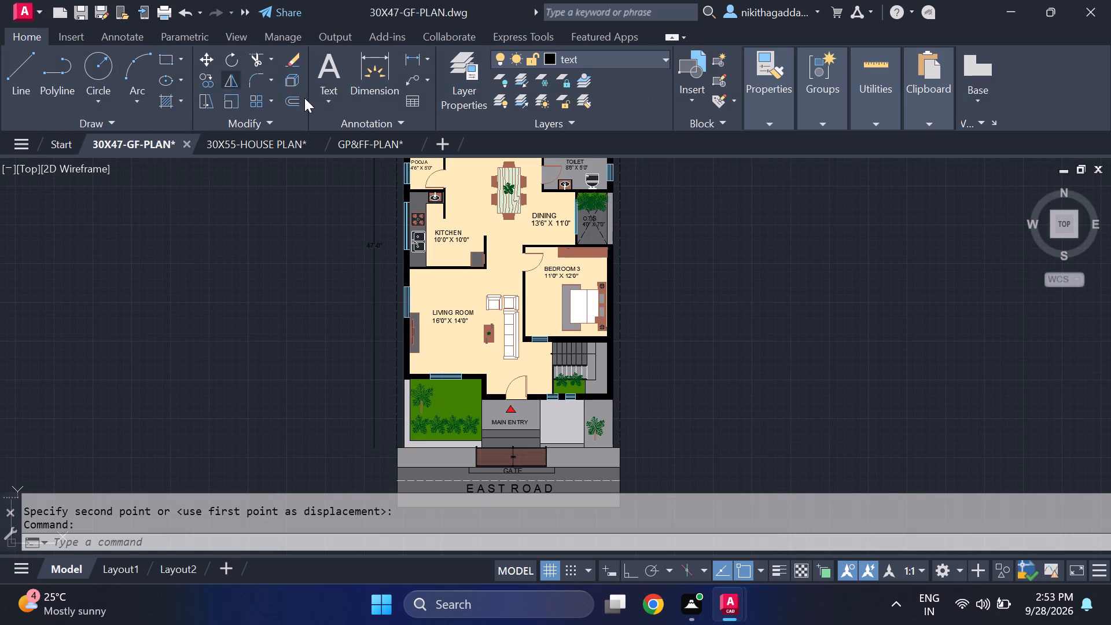
left_click(411, 142)
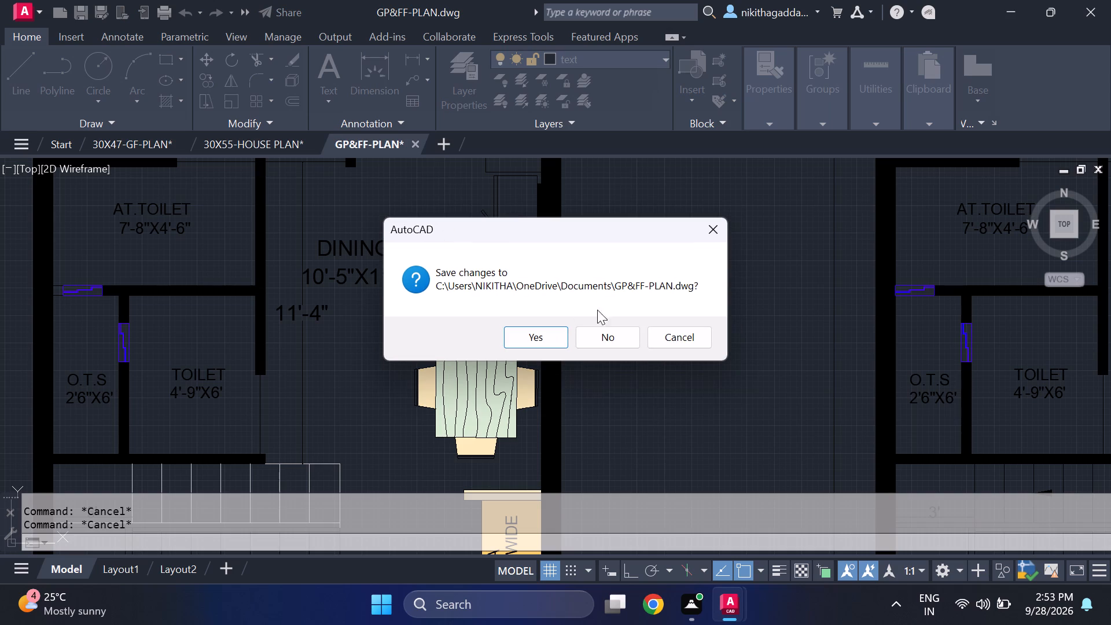
left_click(608, 343)
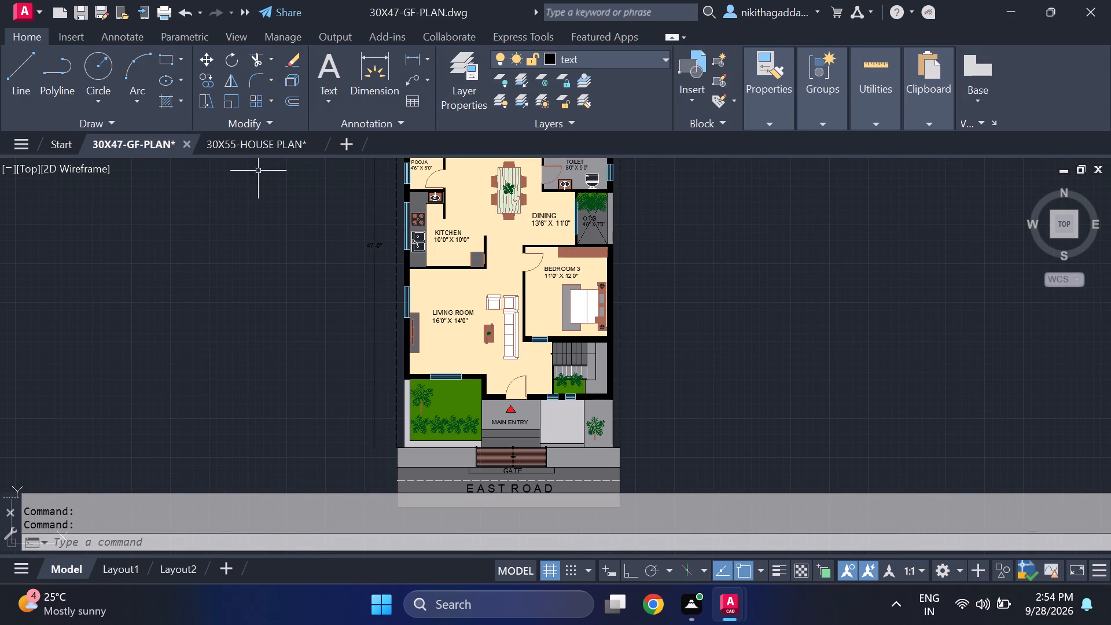
left_click(319, 144)
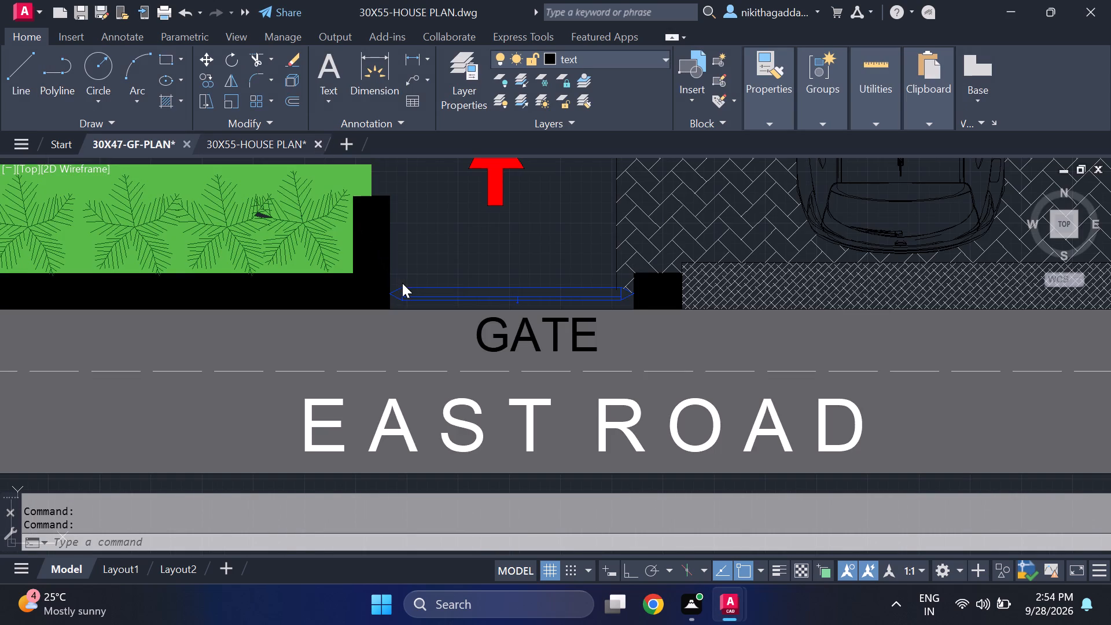
left_click(599, 344)
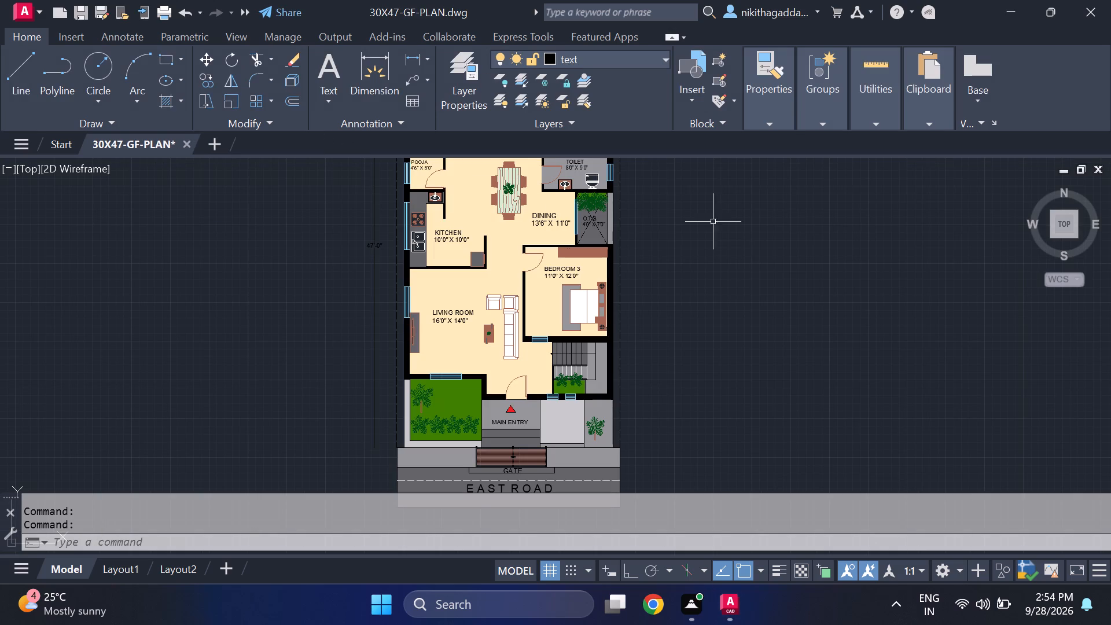
Quit the program, saving the changes to 30X47-GF-PLAN.dwg.
left_click(1110, 7)
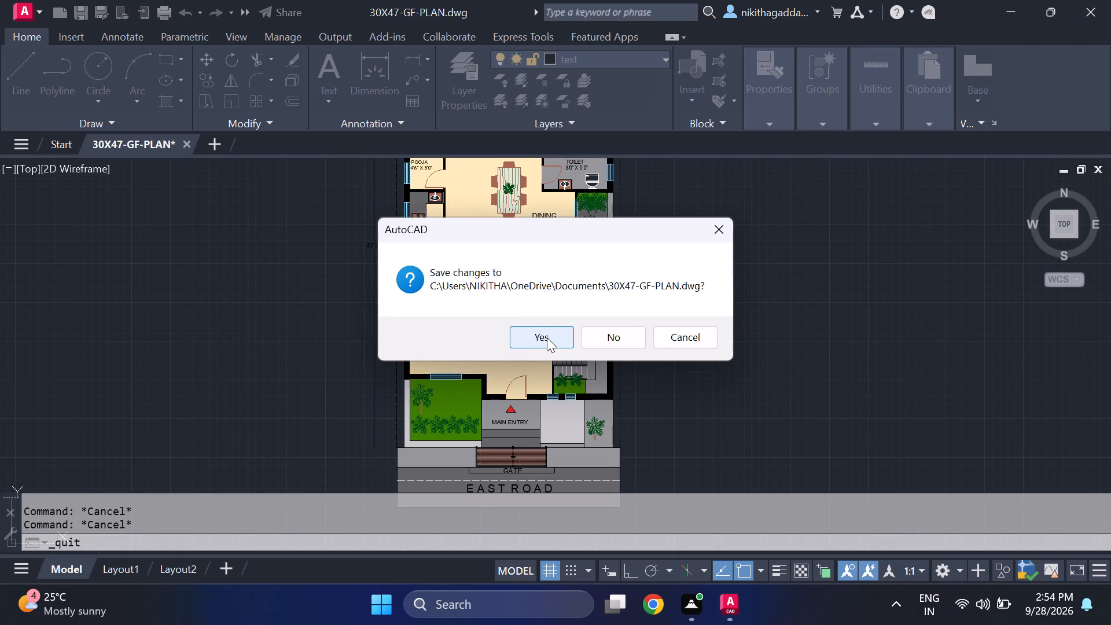
left_click(547, 337)
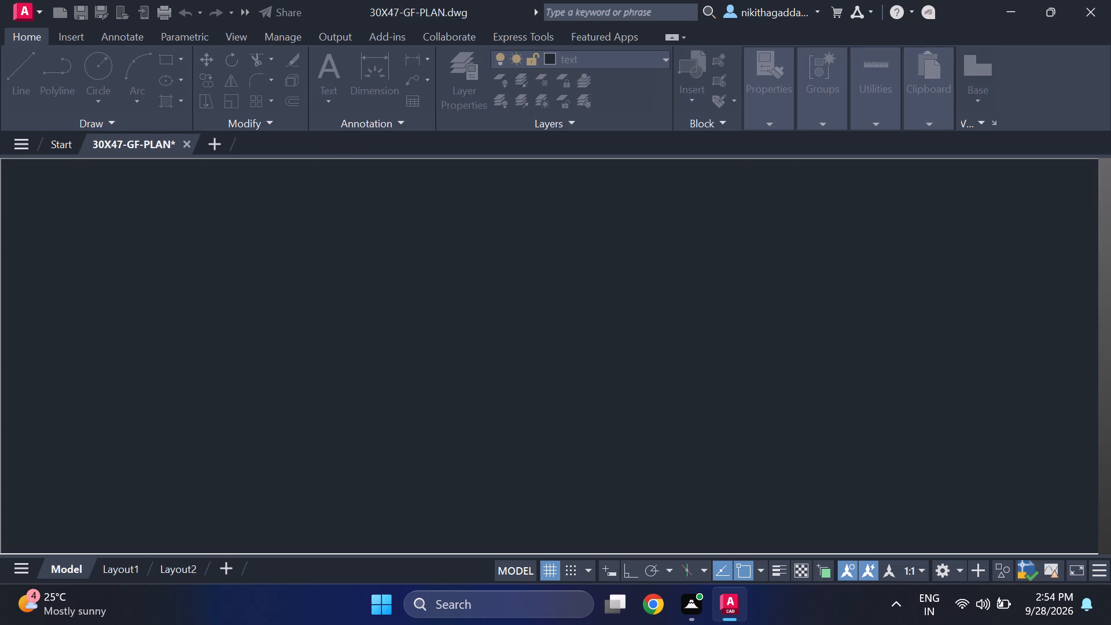
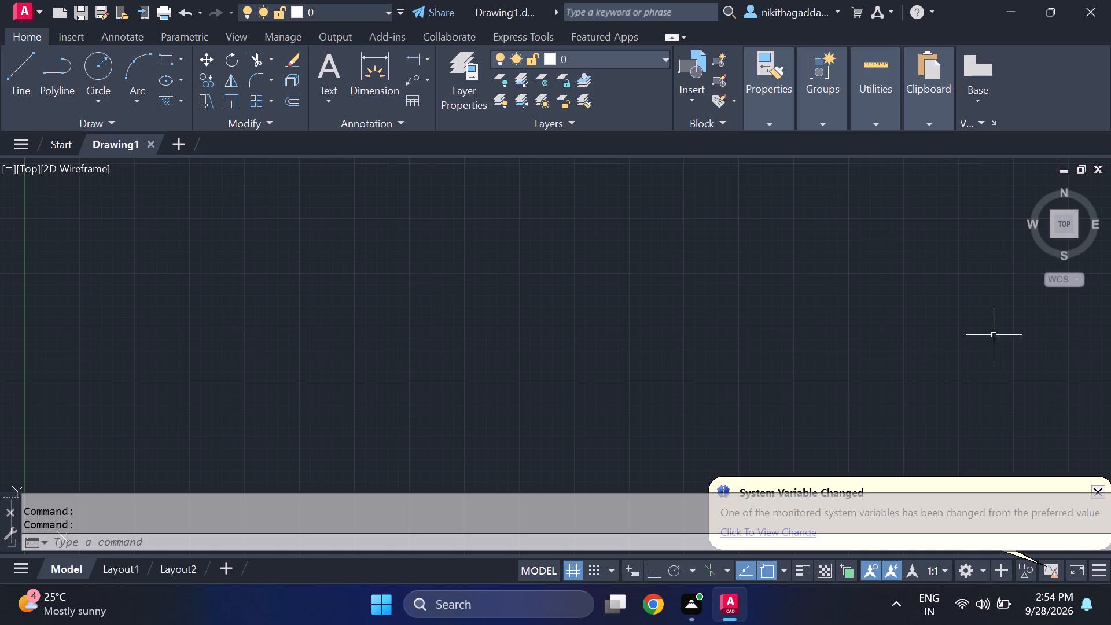
Open the drawing 30X47-GF-PLAN from the Documents folder.
left_click(1099, 485)
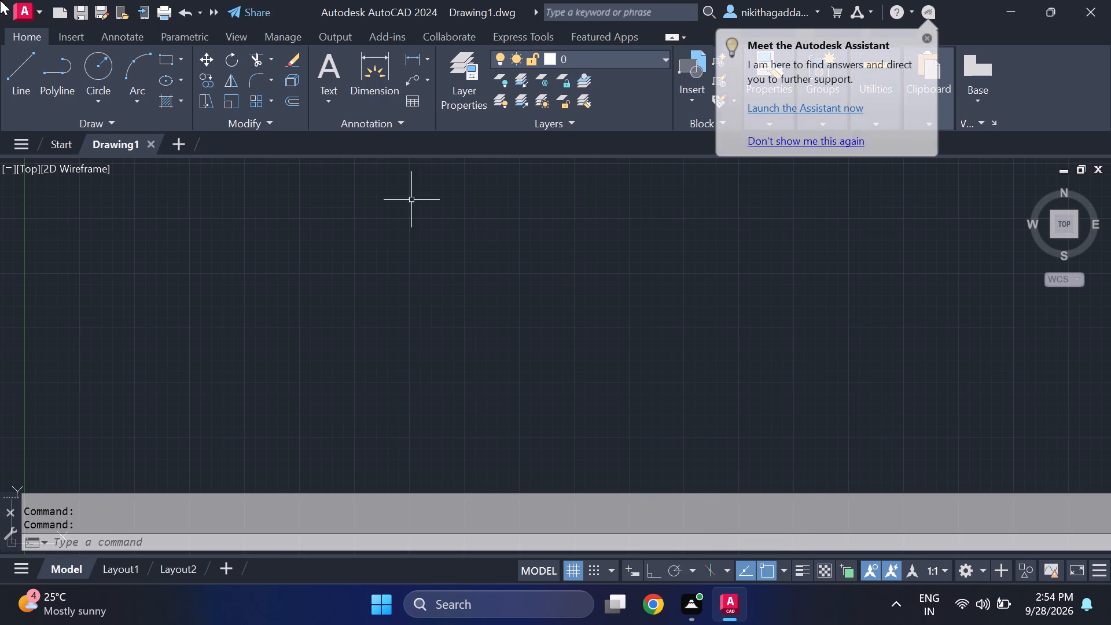
left_click(20, 139)
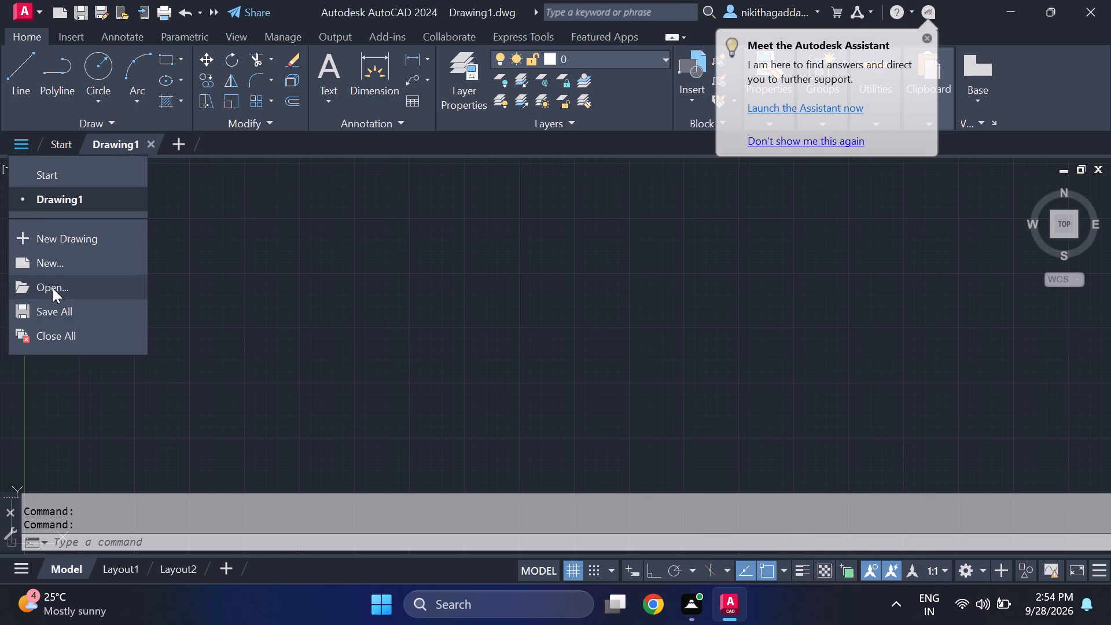
left_click(53, 287)
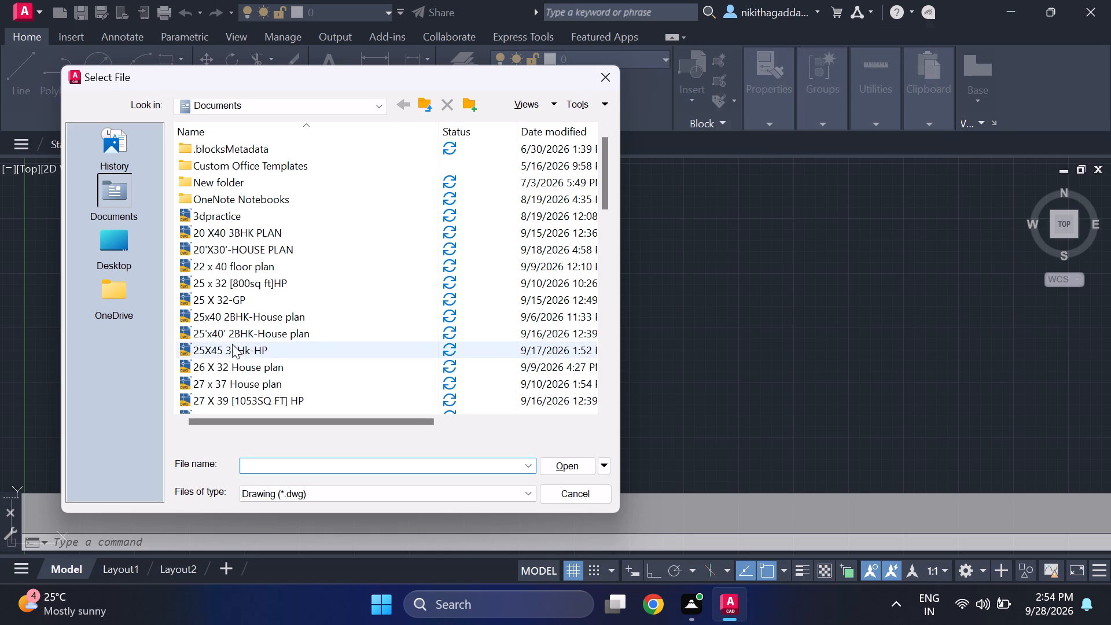
scroll(216, 317, "down", 2)
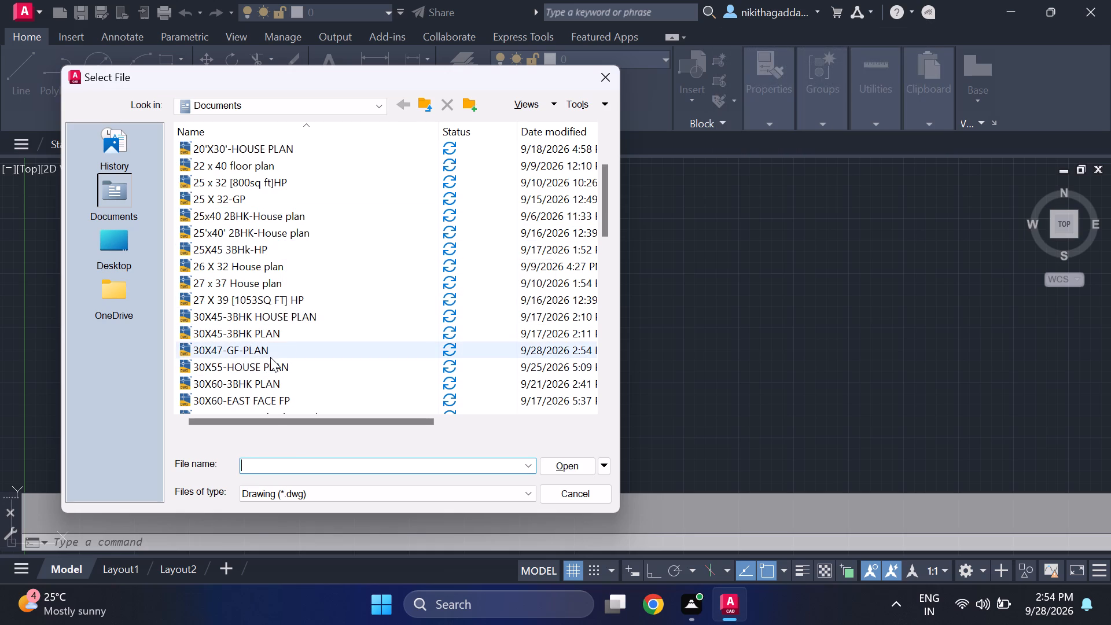
left_click(270, 357)
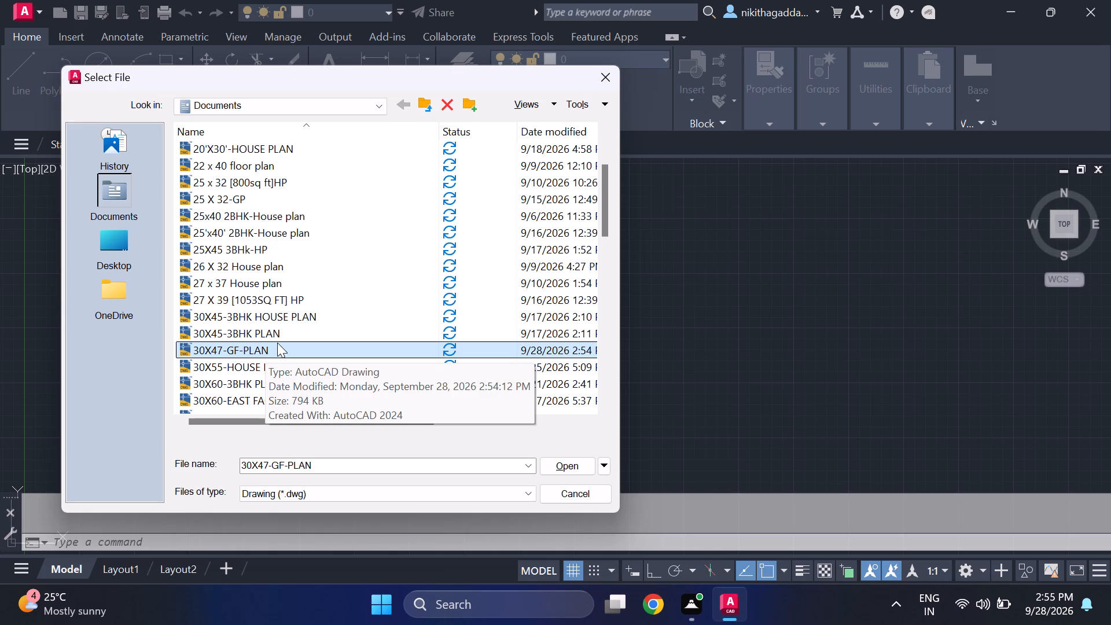
left_click(561, 466)
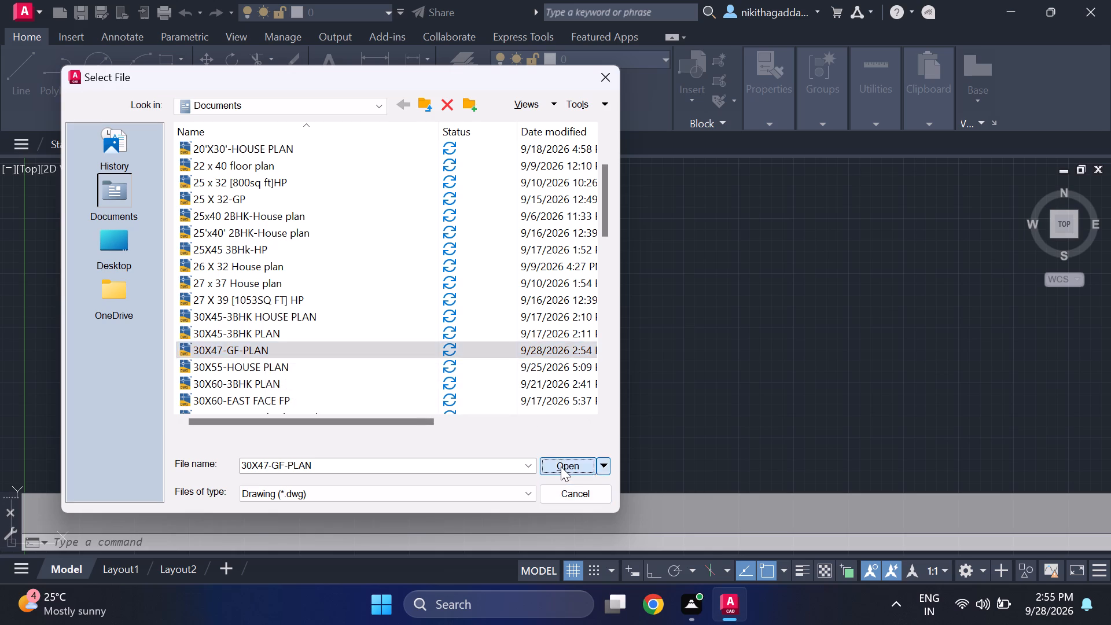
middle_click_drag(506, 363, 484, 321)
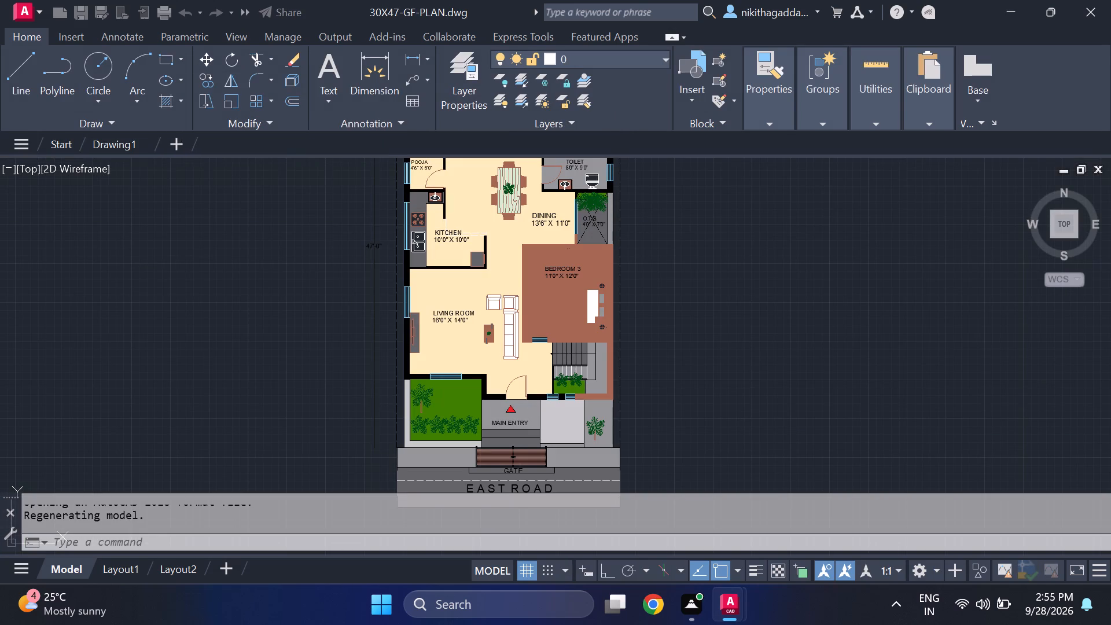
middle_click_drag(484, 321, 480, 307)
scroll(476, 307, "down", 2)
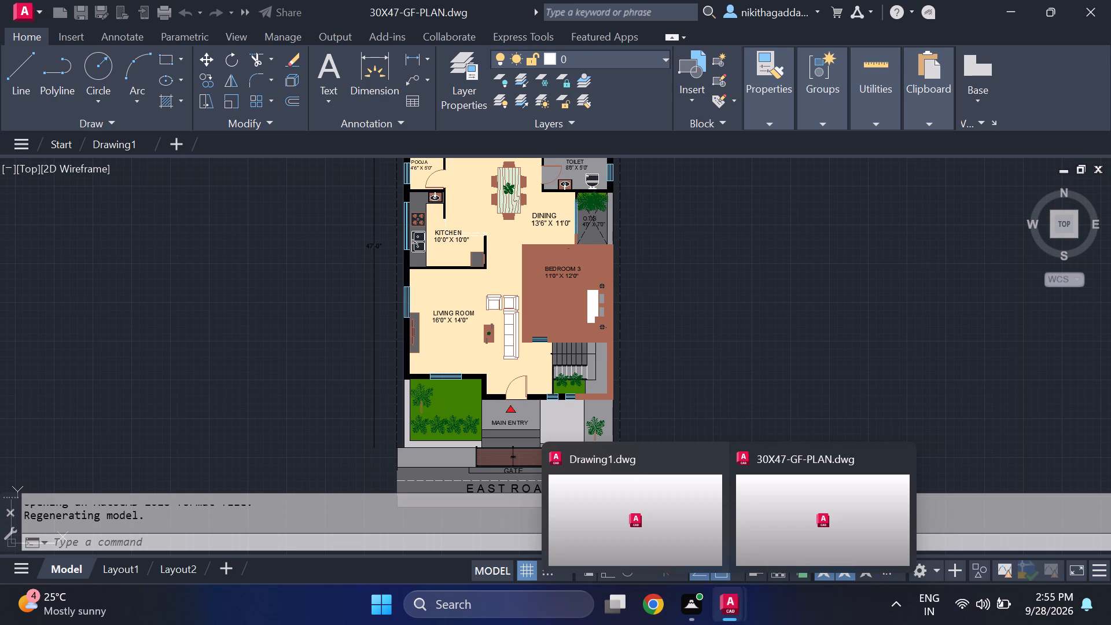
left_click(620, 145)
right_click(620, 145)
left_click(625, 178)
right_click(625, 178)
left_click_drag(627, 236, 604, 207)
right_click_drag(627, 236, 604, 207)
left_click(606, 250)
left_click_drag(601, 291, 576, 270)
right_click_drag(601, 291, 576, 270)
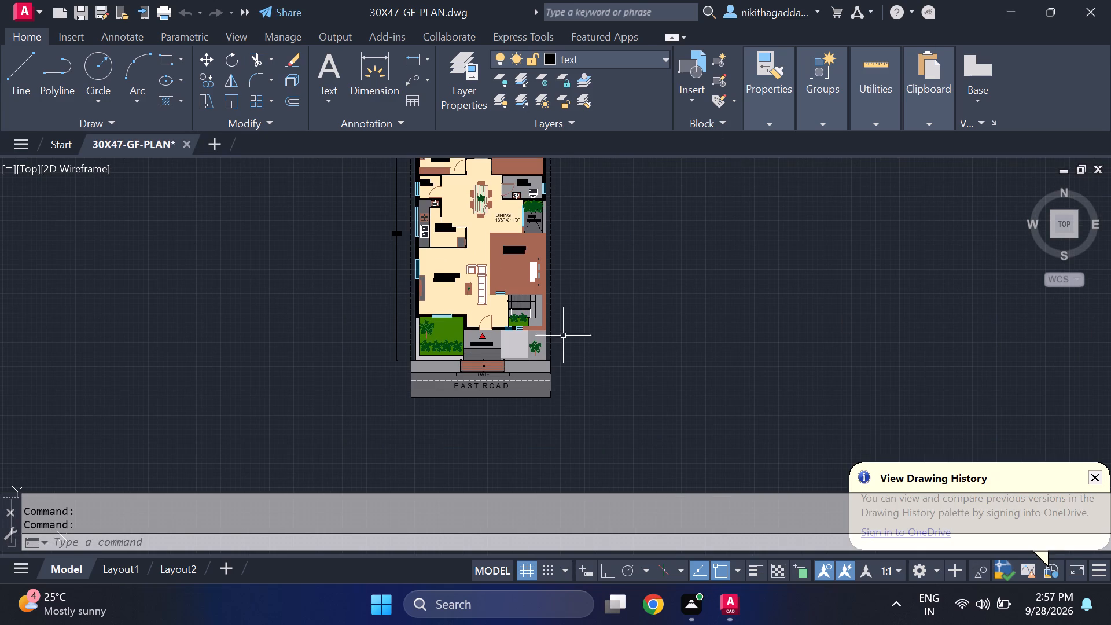
Erase the solid brown hatches covering the Master Bedroom and Bedroom 3.
middle_click_drag(639, 324, 641, 390)
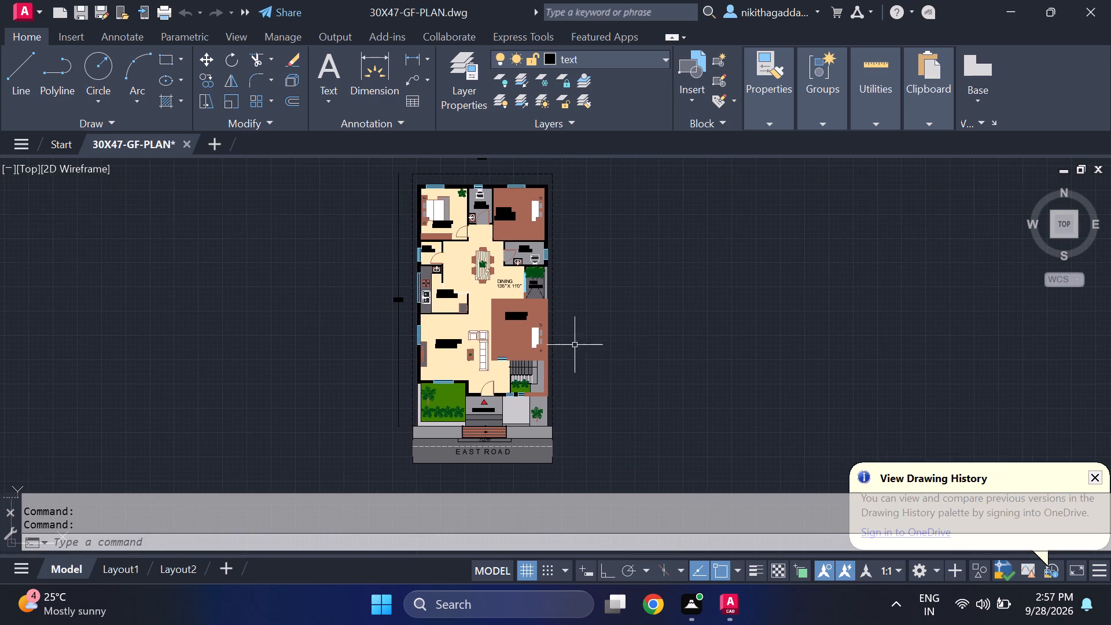
scroll(540, 341, "up", 1)
middle_click_drag(527, 341, 531, 351)
middle_click_drag(485, 293, 486, 339)
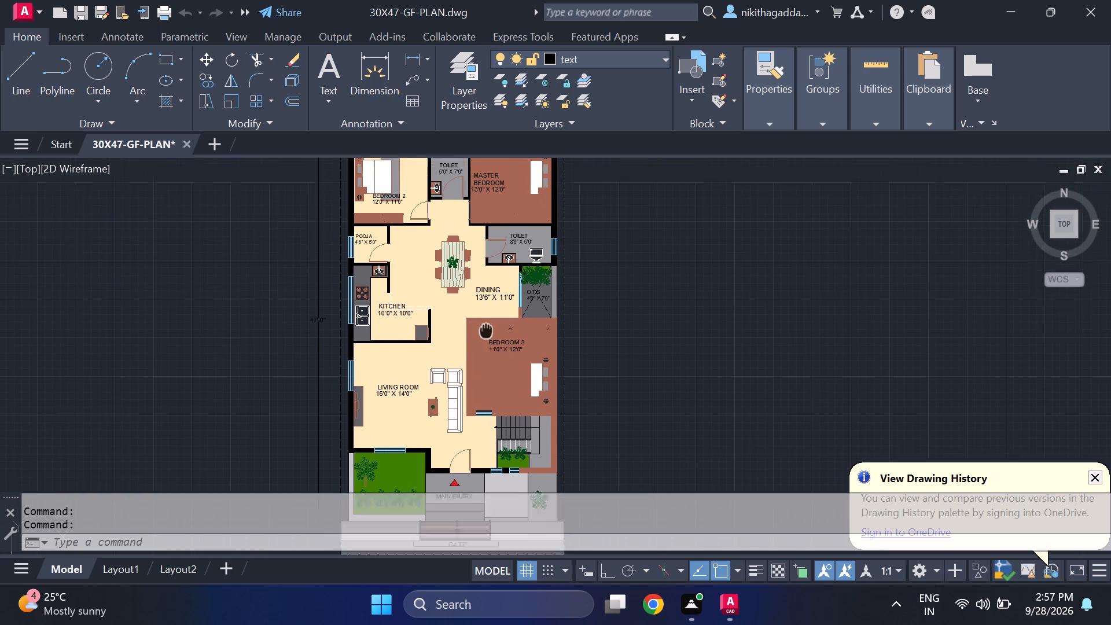
middle_click_drag(486, 339, 481, 383)
scroll(492, 269, "up", 2)
left_click(496, 244)
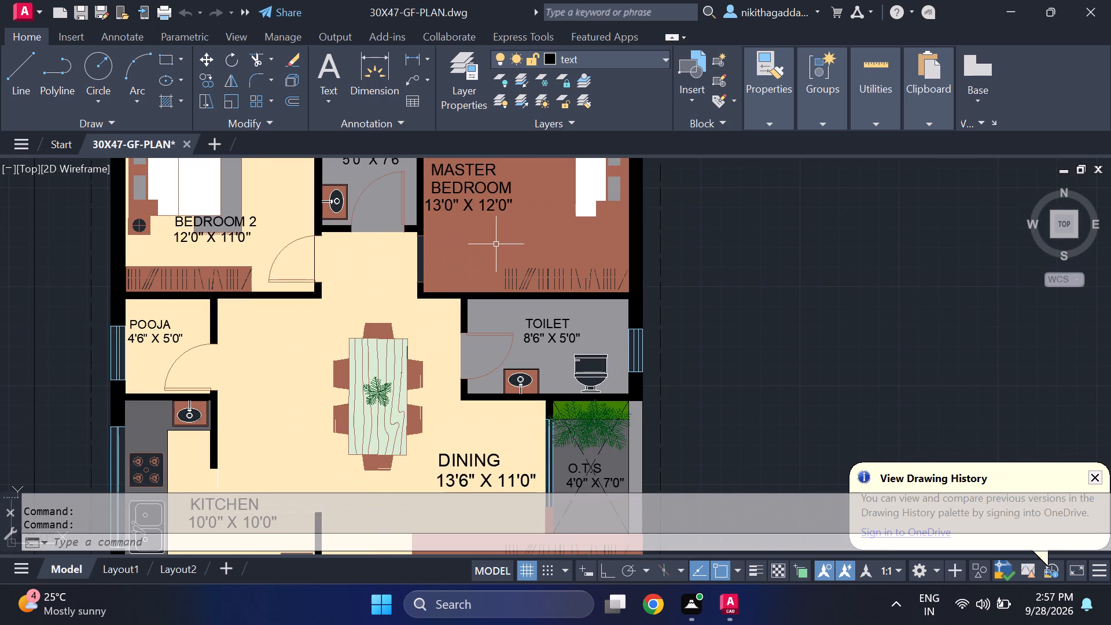
middle_click_drag(616, 429, 598, 273)
middle_click_drag(550, 402, 538, 317)
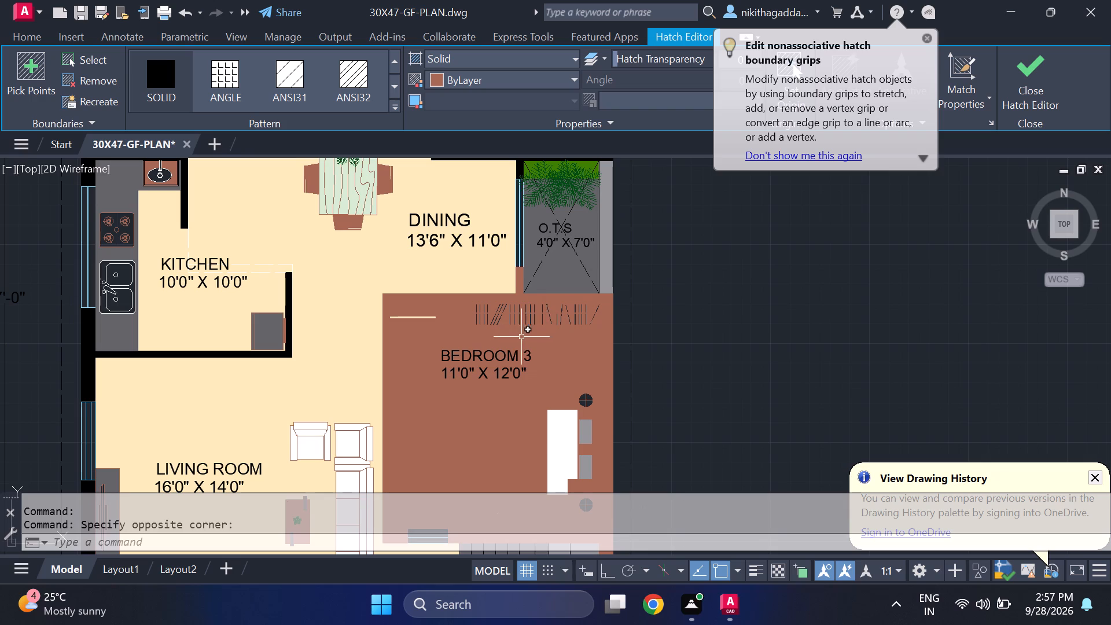
scroll(516, 404, "down", 2)
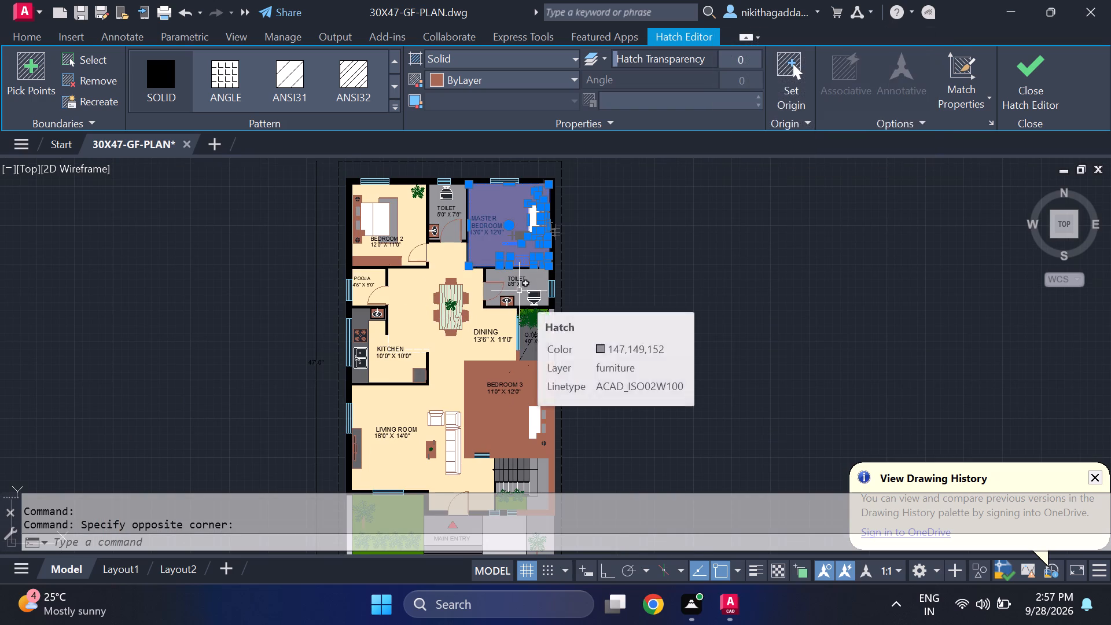
key("Delete")
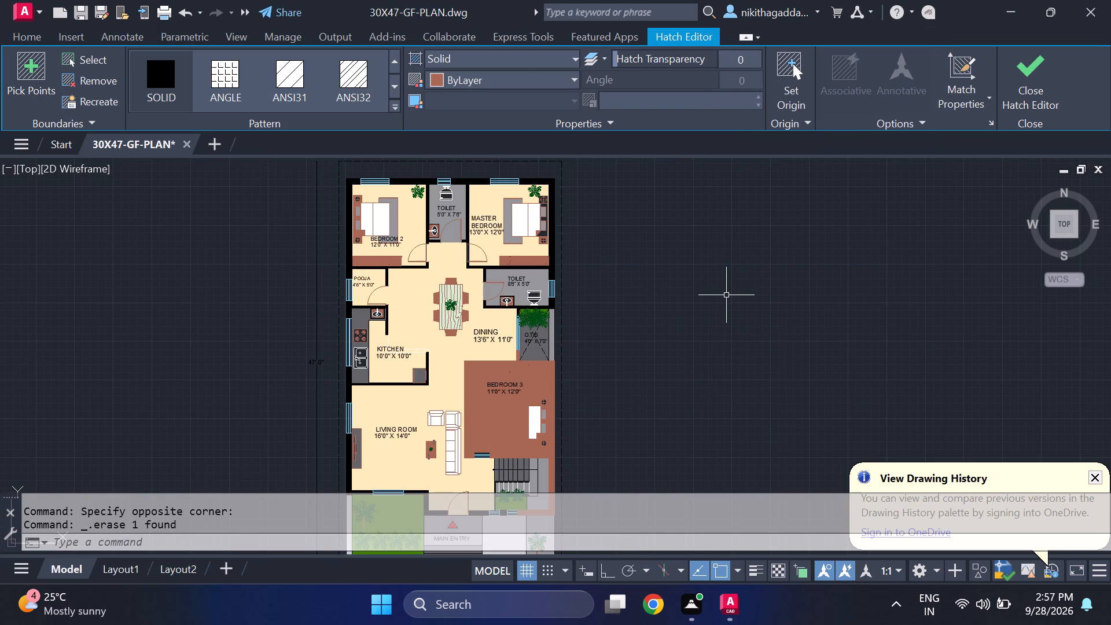
left_click(488, 407)
key("Delete")
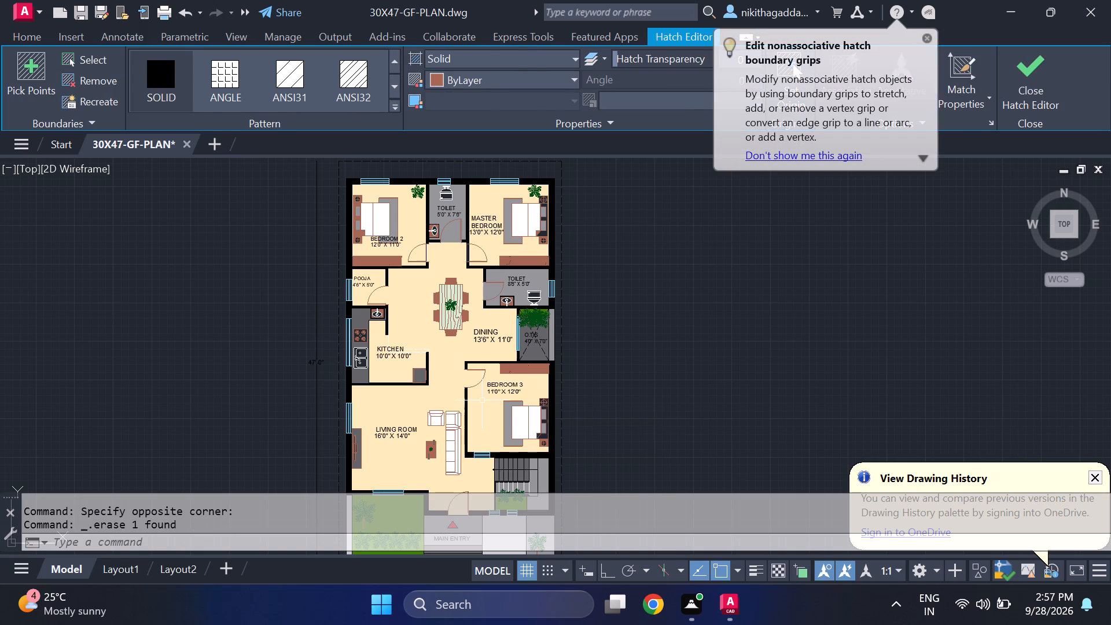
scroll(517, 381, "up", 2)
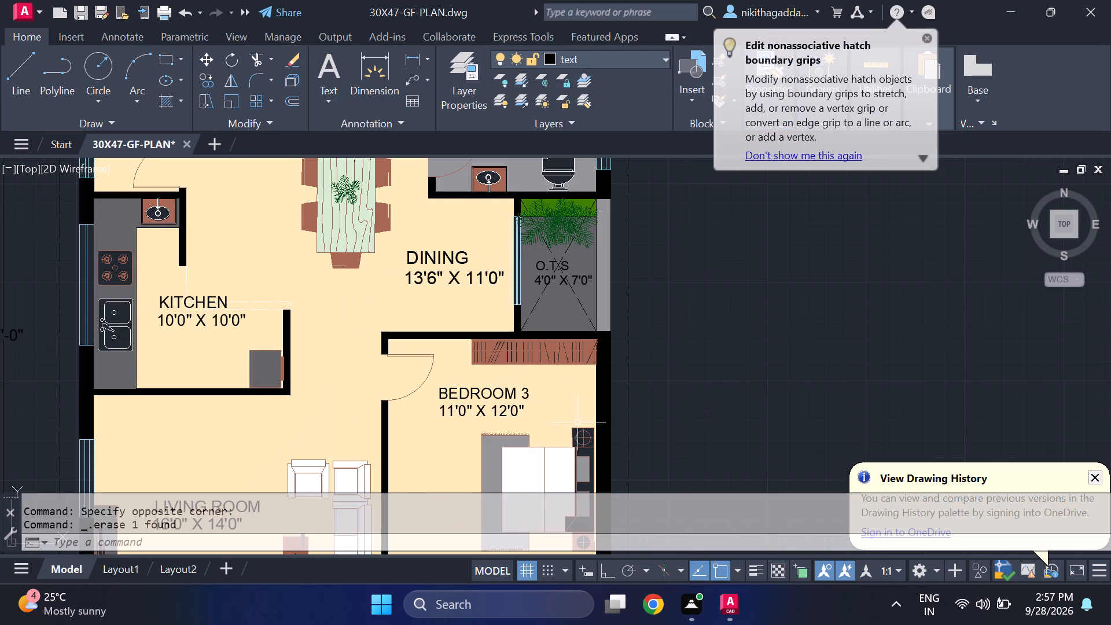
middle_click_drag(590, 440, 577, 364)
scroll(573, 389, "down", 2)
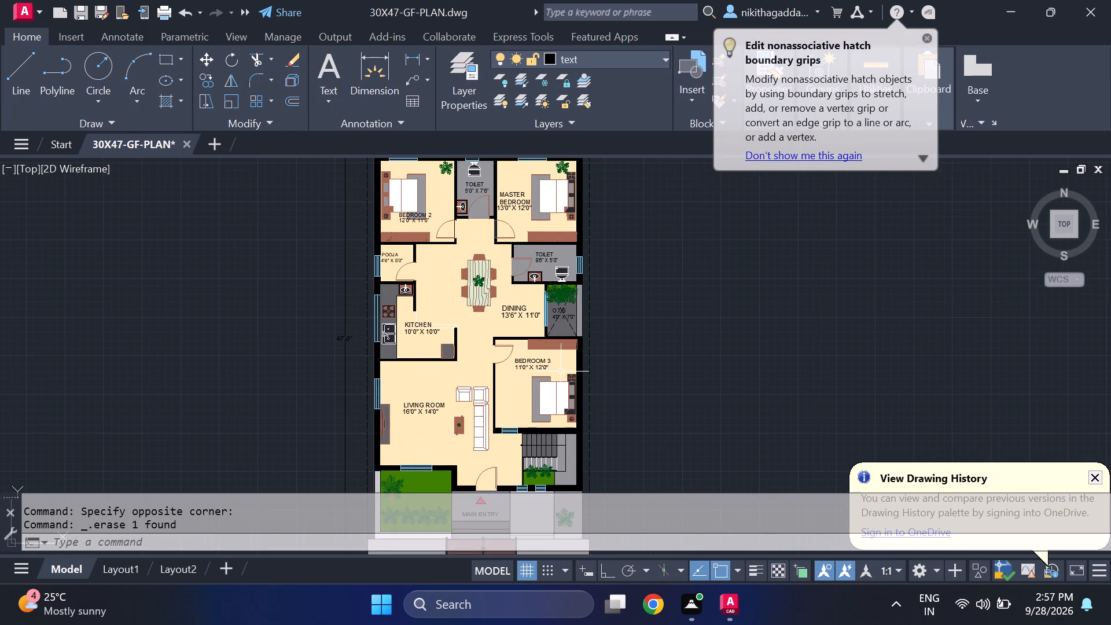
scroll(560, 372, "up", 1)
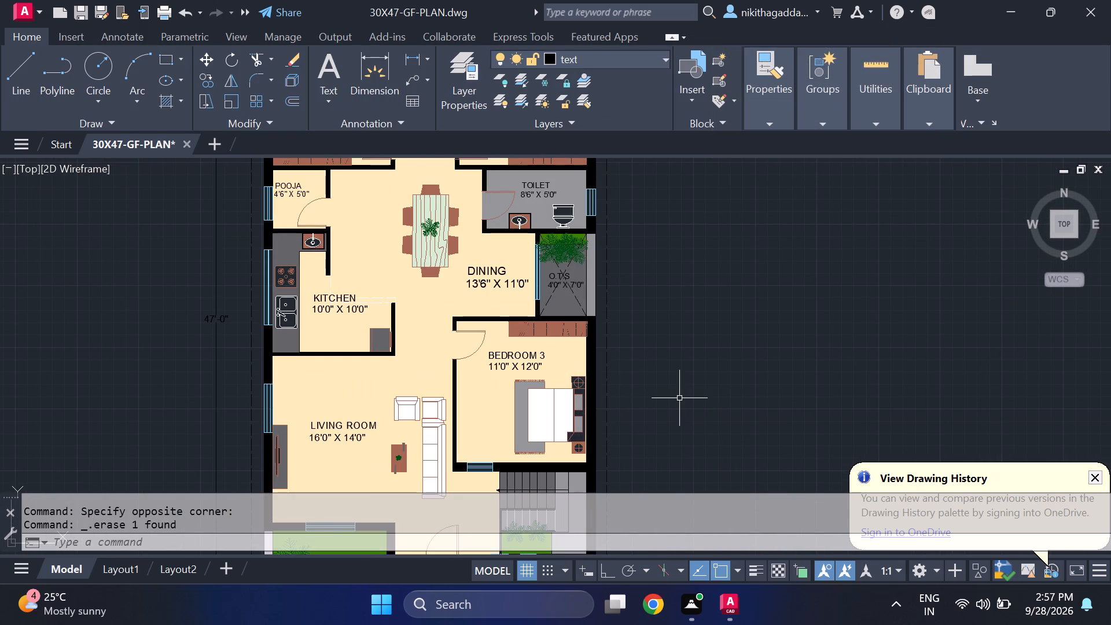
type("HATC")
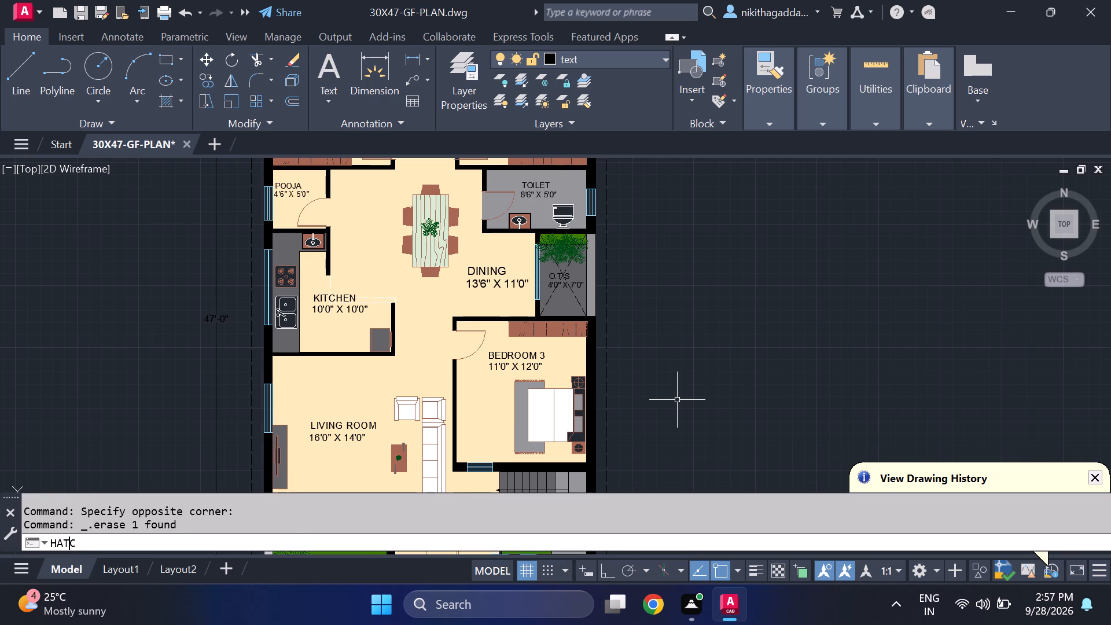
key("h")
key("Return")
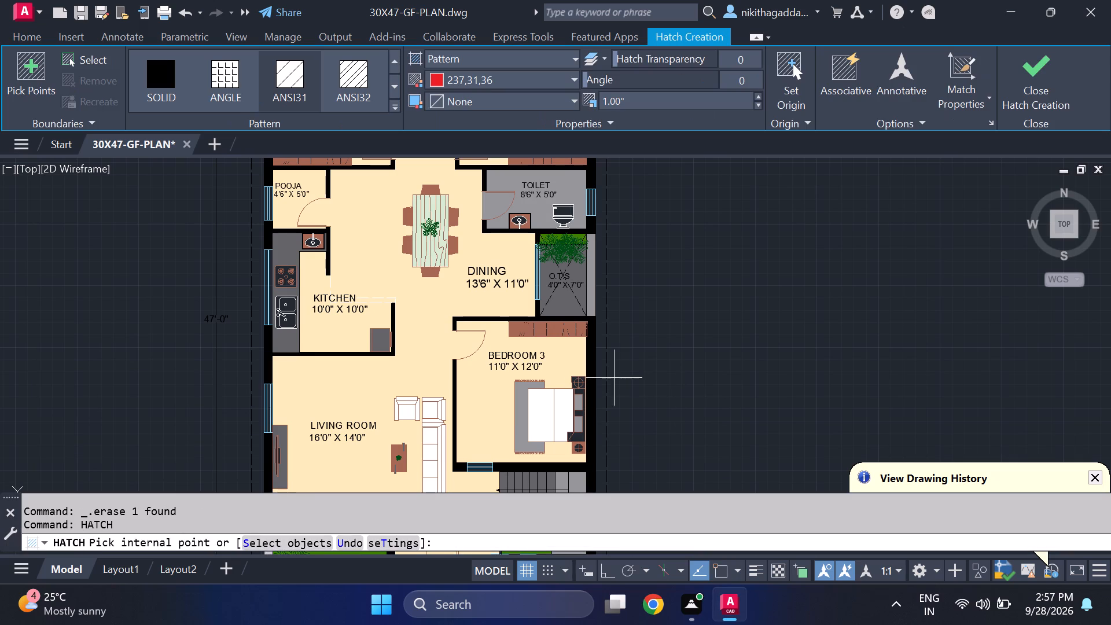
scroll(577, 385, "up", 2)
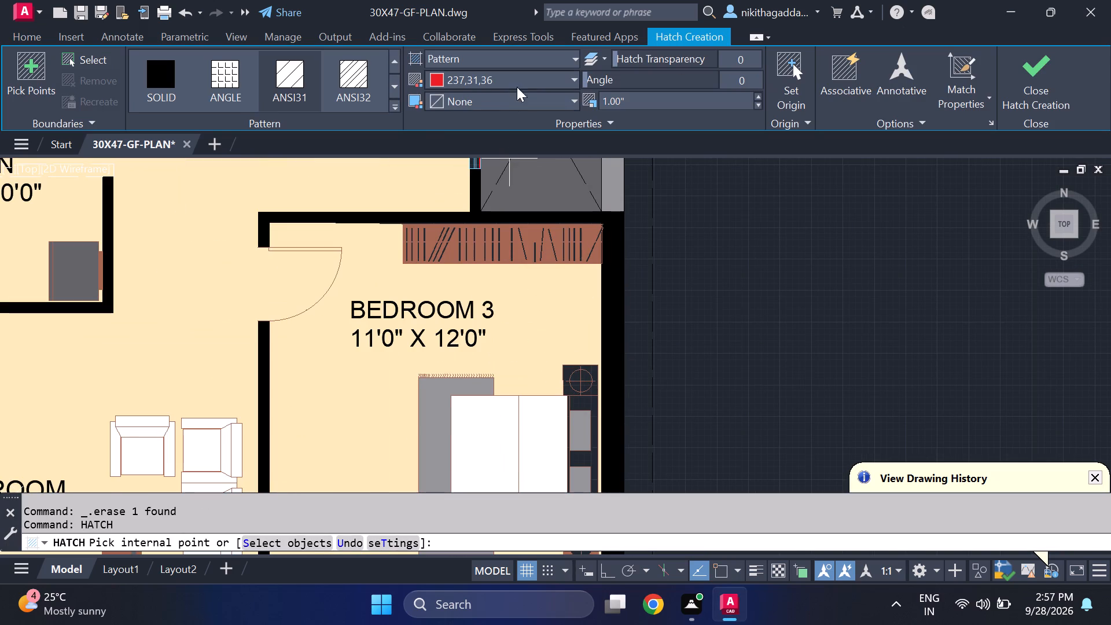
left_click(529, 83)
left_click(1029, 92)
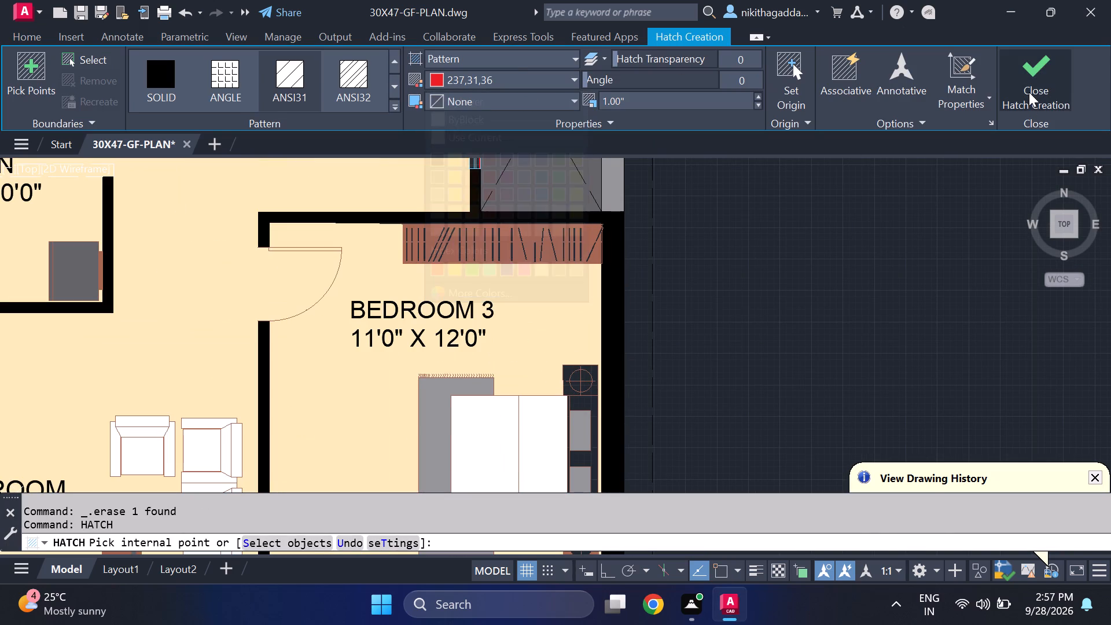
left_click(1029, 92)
Make the furniture layer current and set the Hatch command to the SOLID pattern with ByLayer colour.
left_click(656, 57)
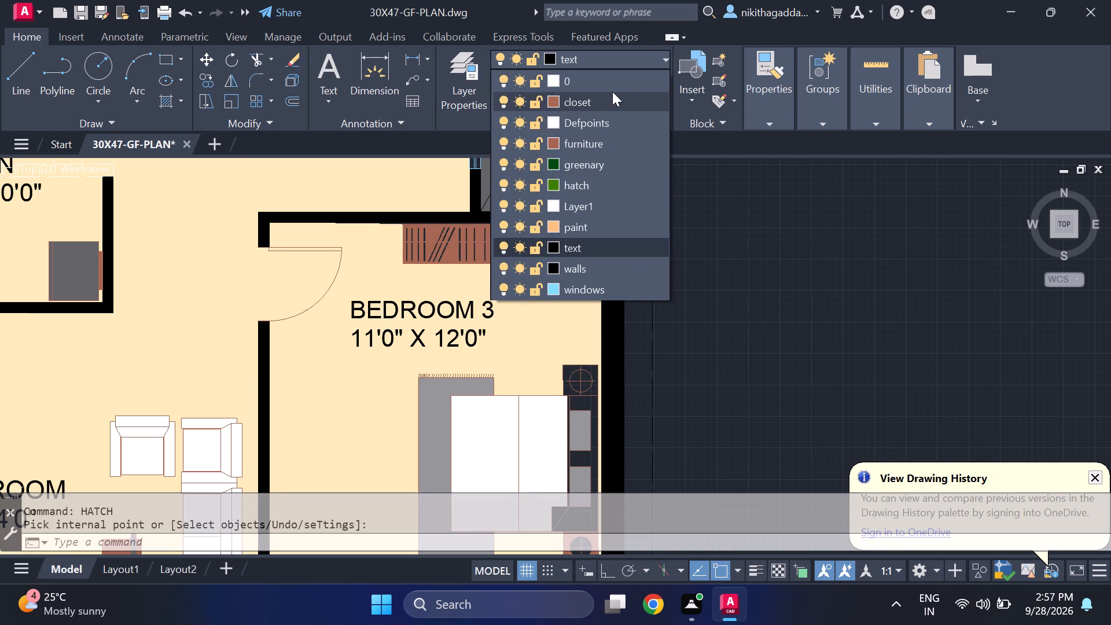
left_click(596, 148)
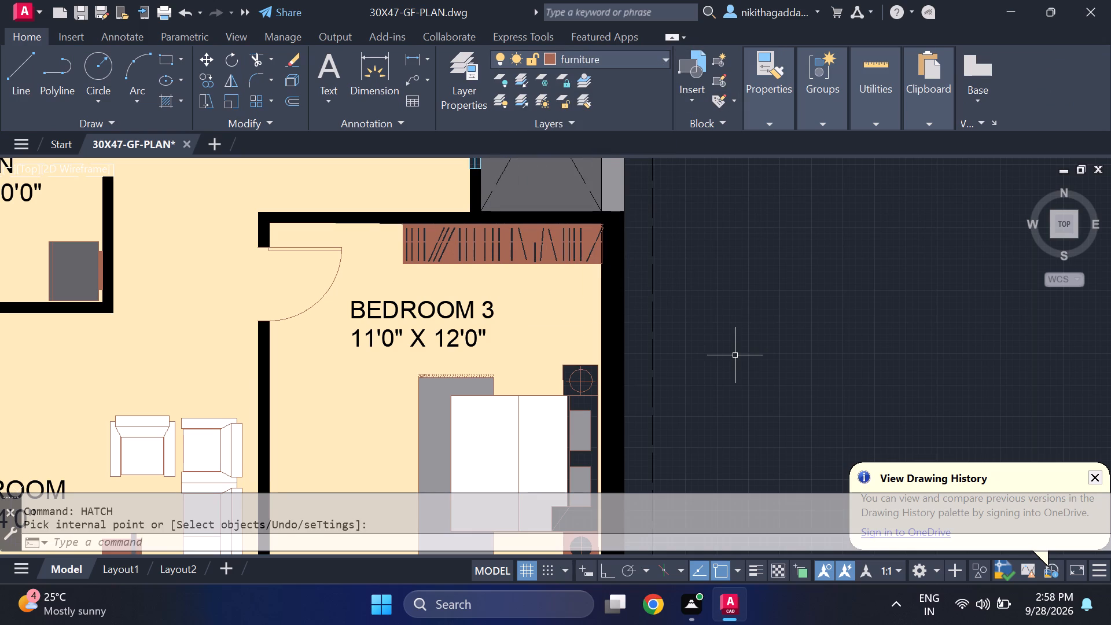
type("HATCH")
key("Return")
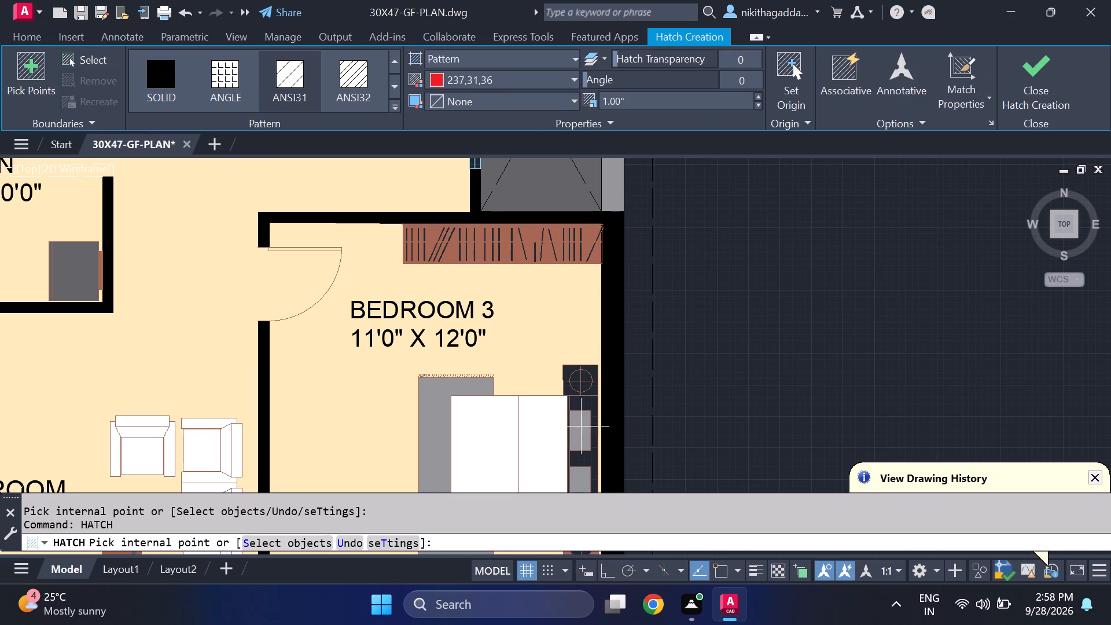
left_click(549, 73)
left_click(506, 91)
left_click(559, 79)
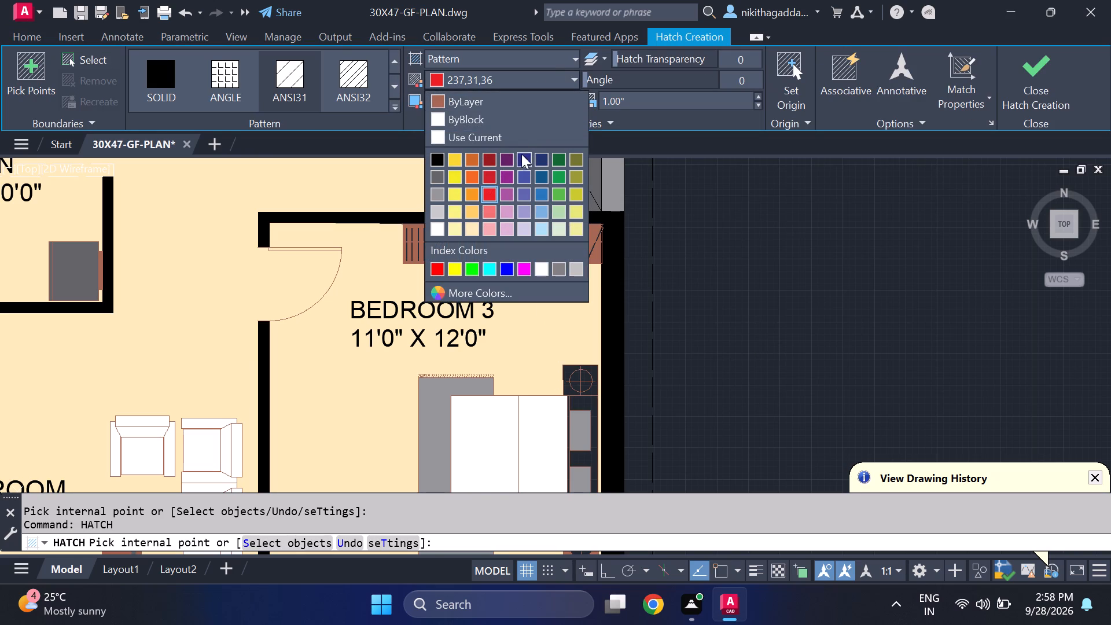
left_click(496, 109)
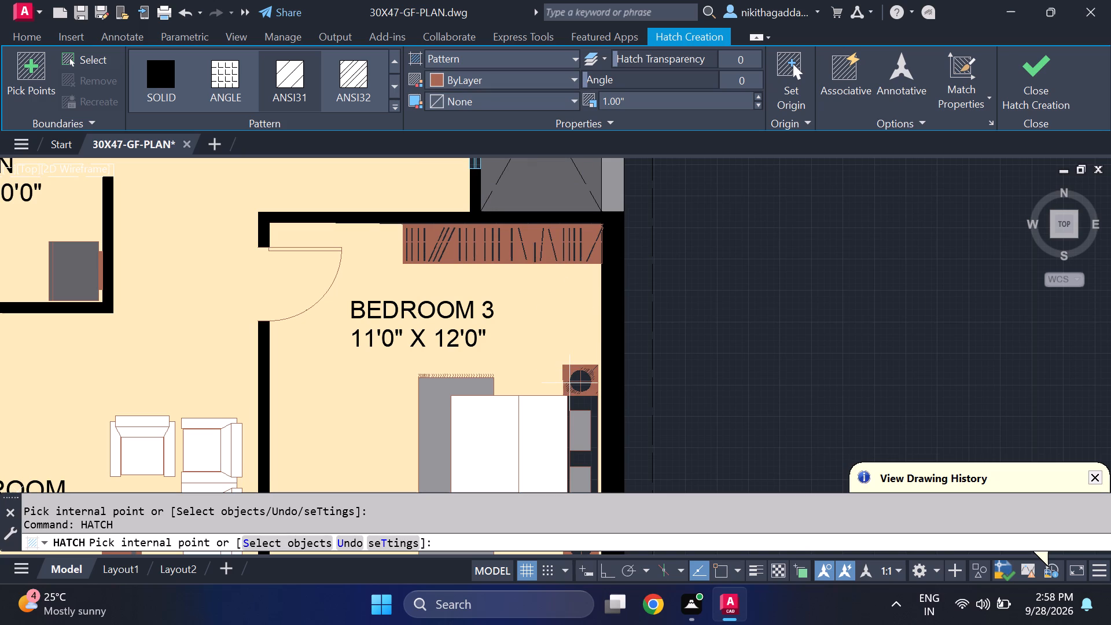
left_click(176, 73)
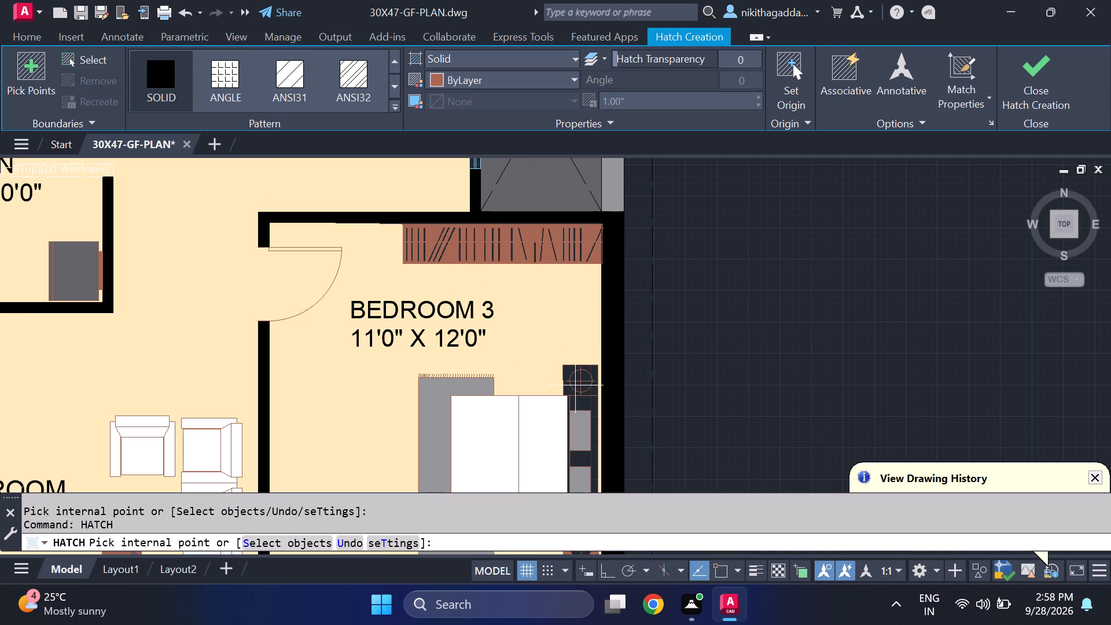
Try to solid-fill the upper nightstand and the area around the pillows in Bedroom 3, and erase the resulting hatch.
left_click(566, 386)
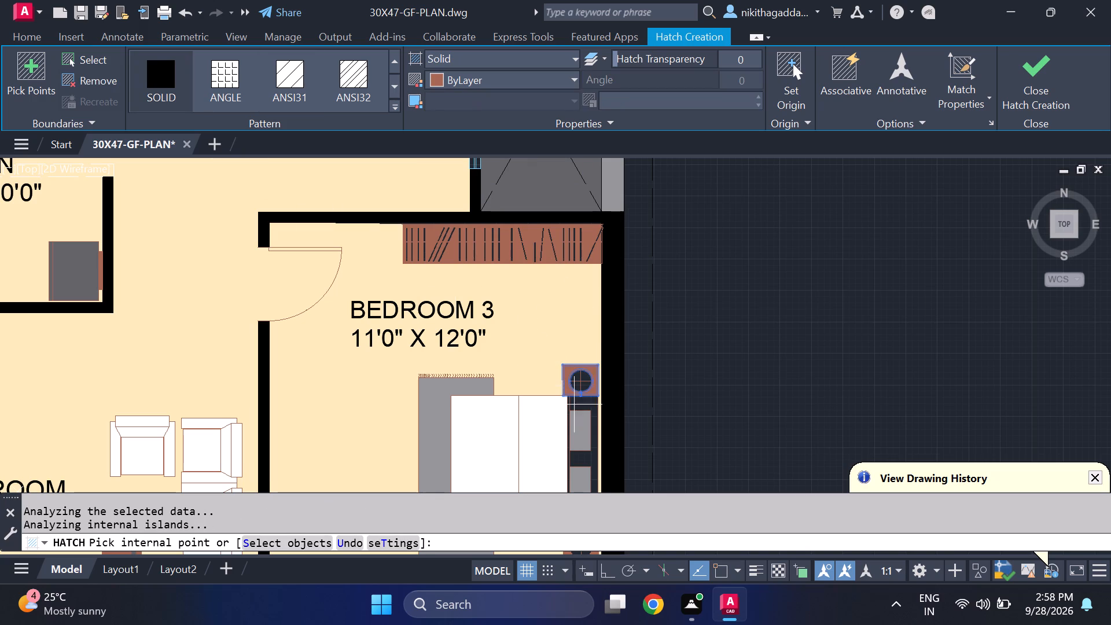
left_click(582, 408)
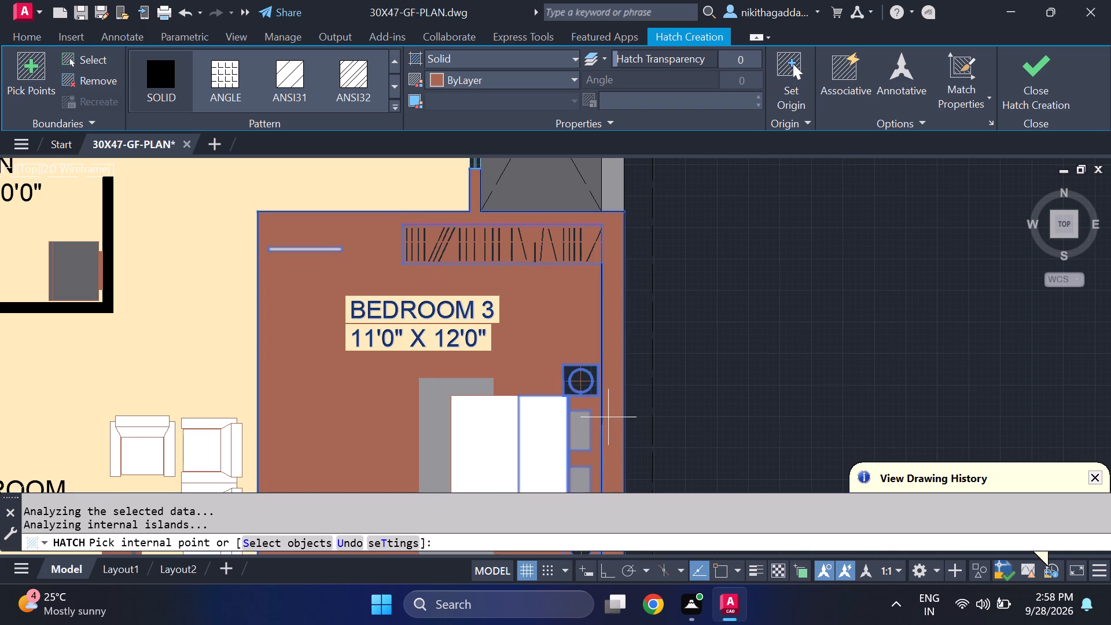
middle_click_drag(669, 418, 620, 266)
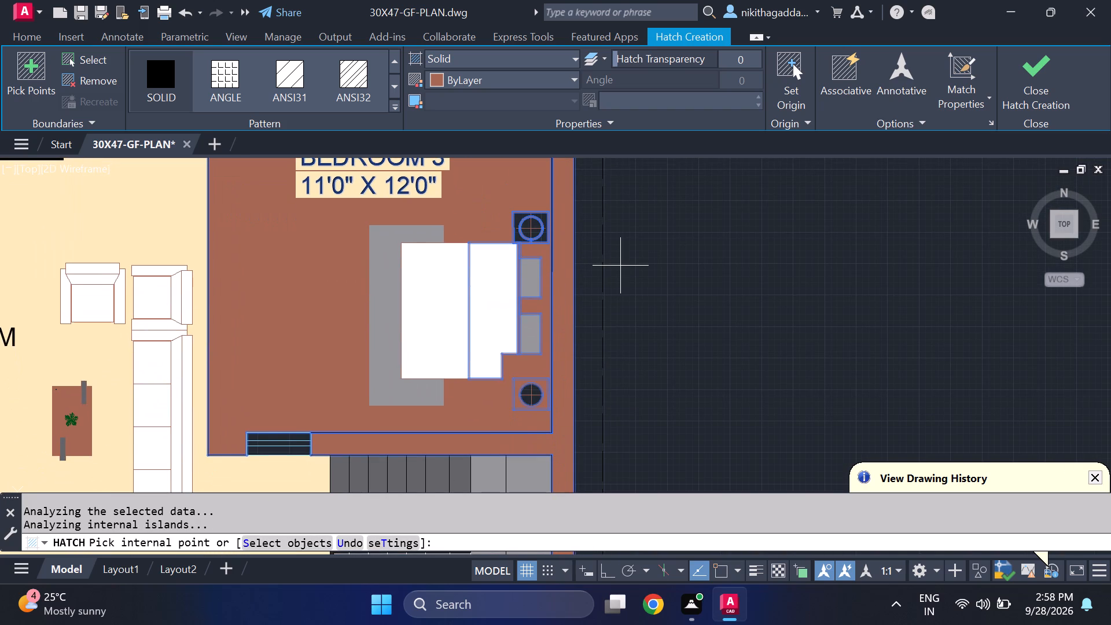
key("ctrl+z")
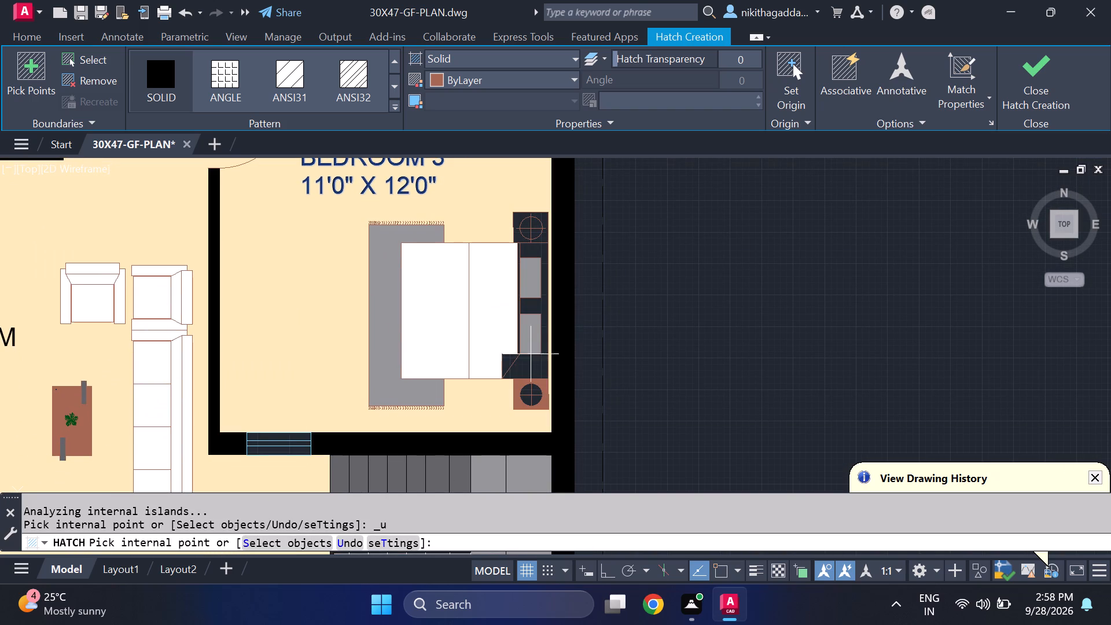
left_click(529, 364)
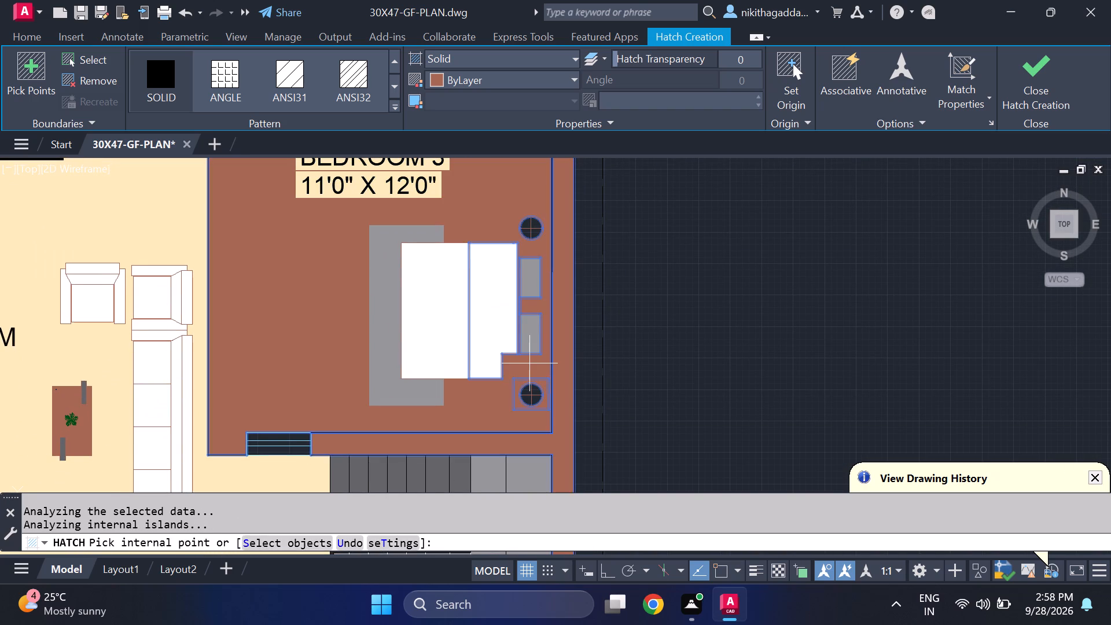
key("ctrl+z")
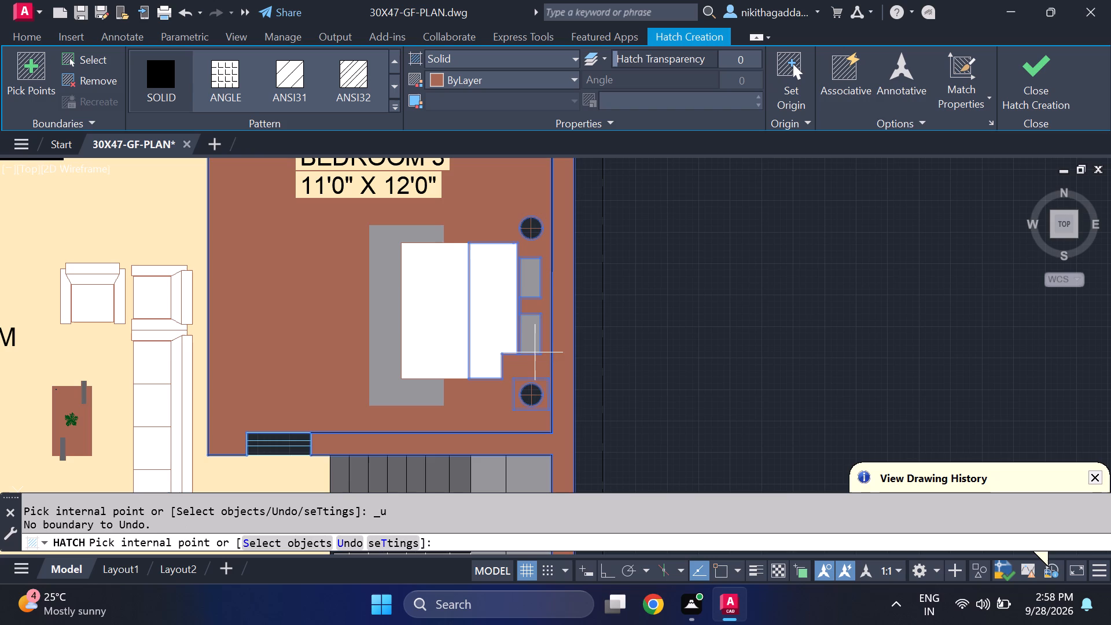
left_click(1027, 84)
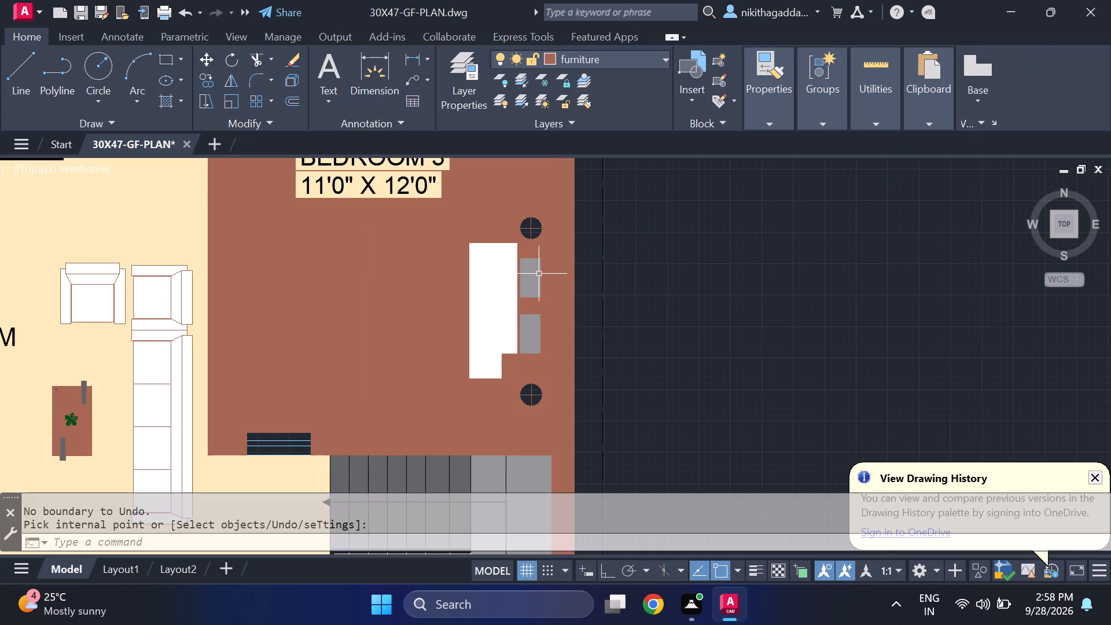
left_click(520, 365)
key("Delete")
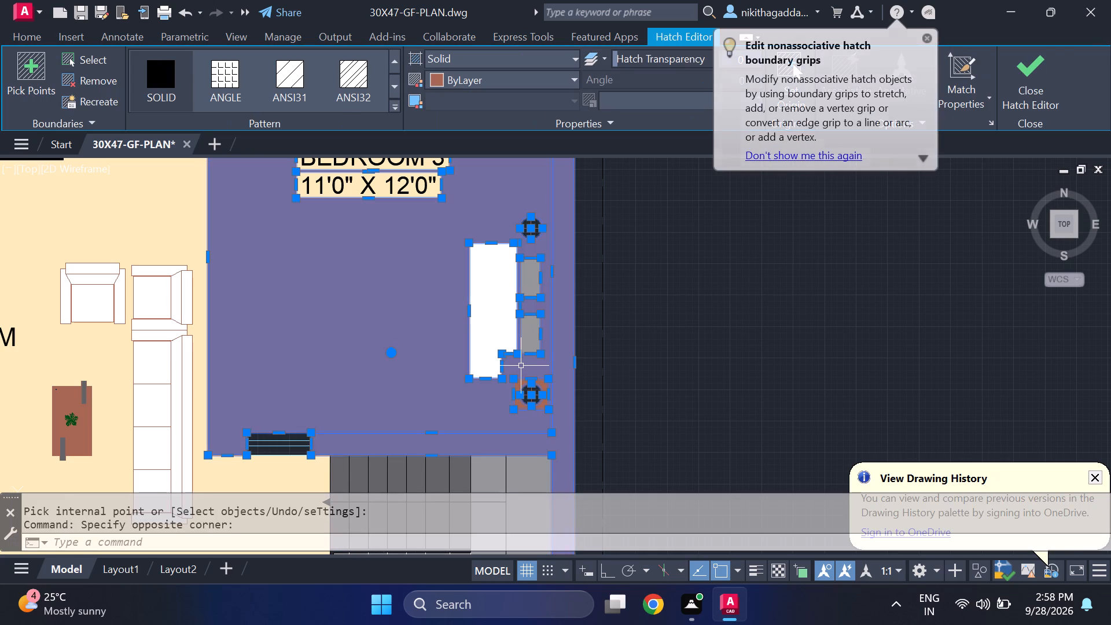
Fill the triangular folded corner of the Bedroom 3 bed cover with a solid ByLayer hatch.
type("HATCH")
key("Return")
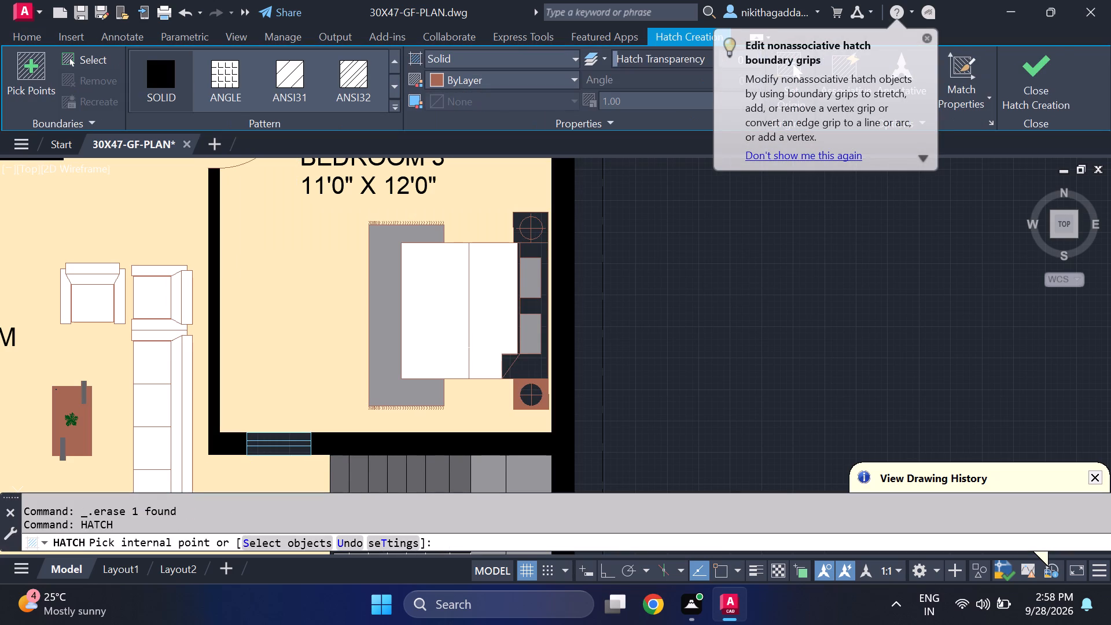
scroll(484, 360, "up", 2)
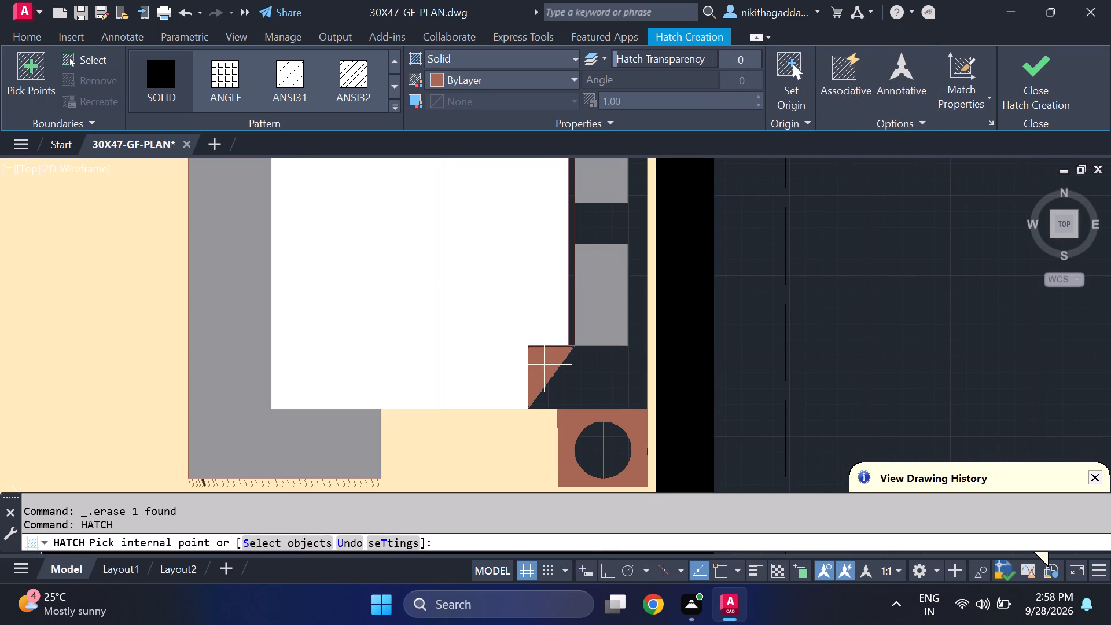
left_click(544, 365)
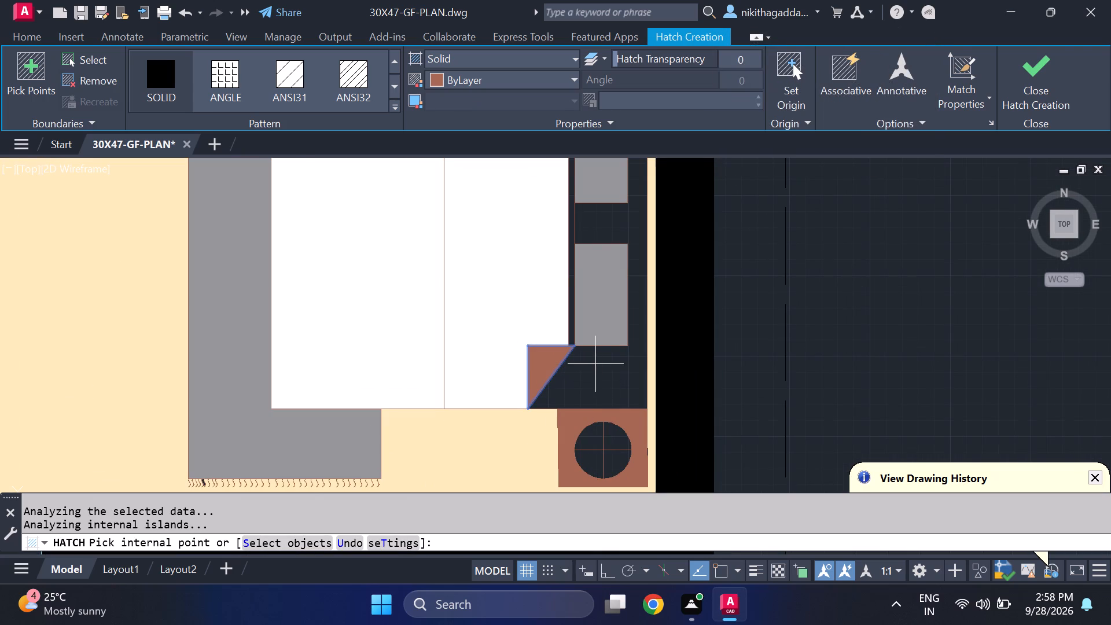
scroll(624, 234, "down", 3)
middle_click_drag(621, 238, 606, 308)
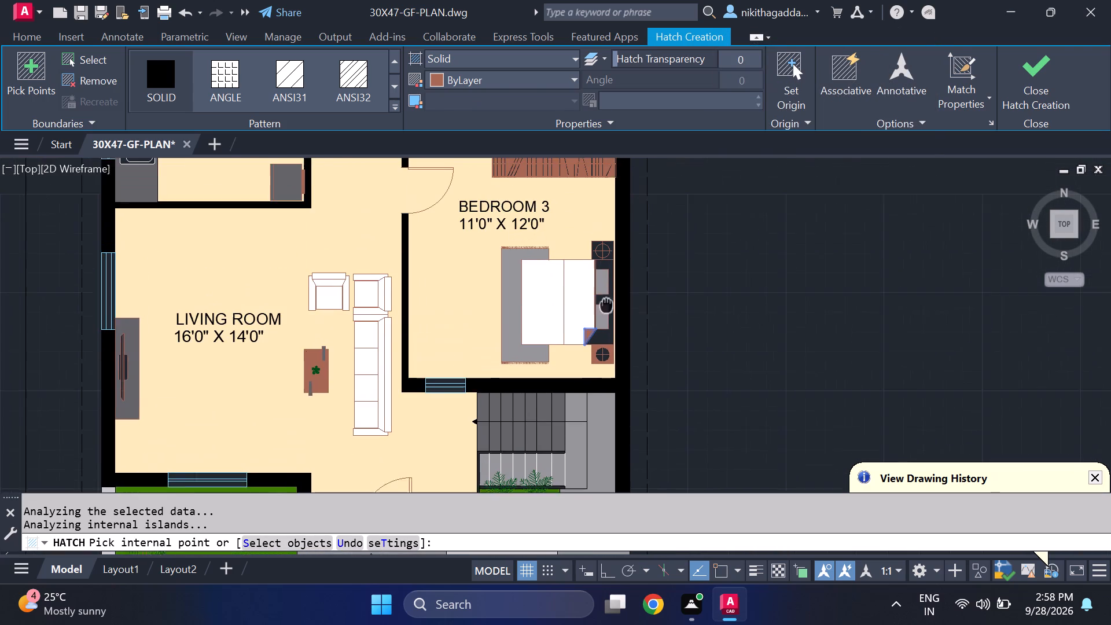
middle_click_drag(606, 308, 606, 309)
left_click(1064, 84)
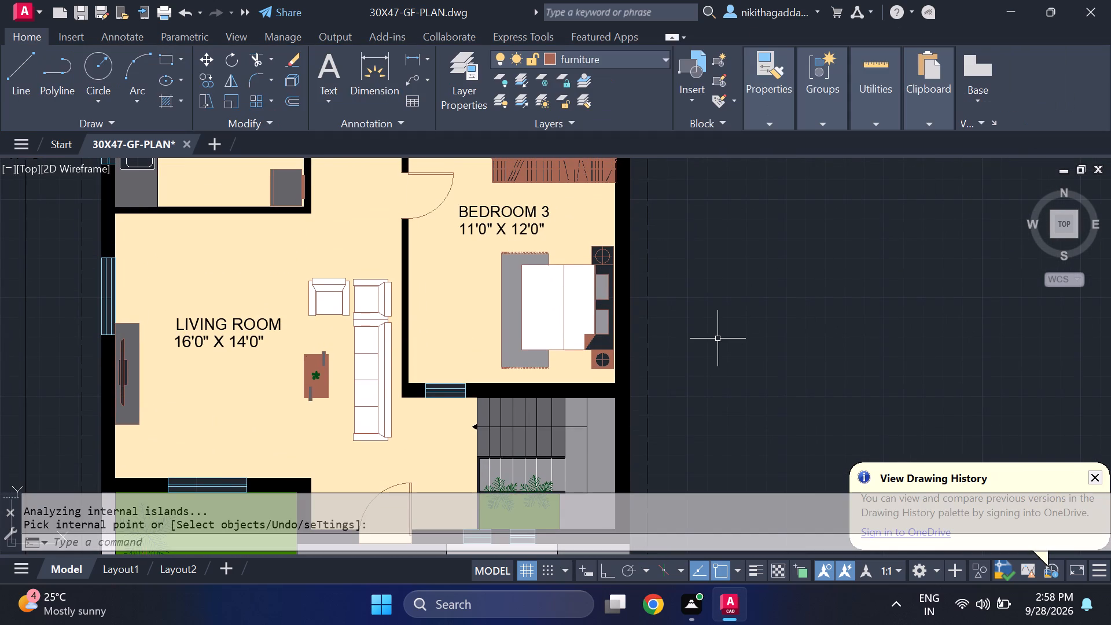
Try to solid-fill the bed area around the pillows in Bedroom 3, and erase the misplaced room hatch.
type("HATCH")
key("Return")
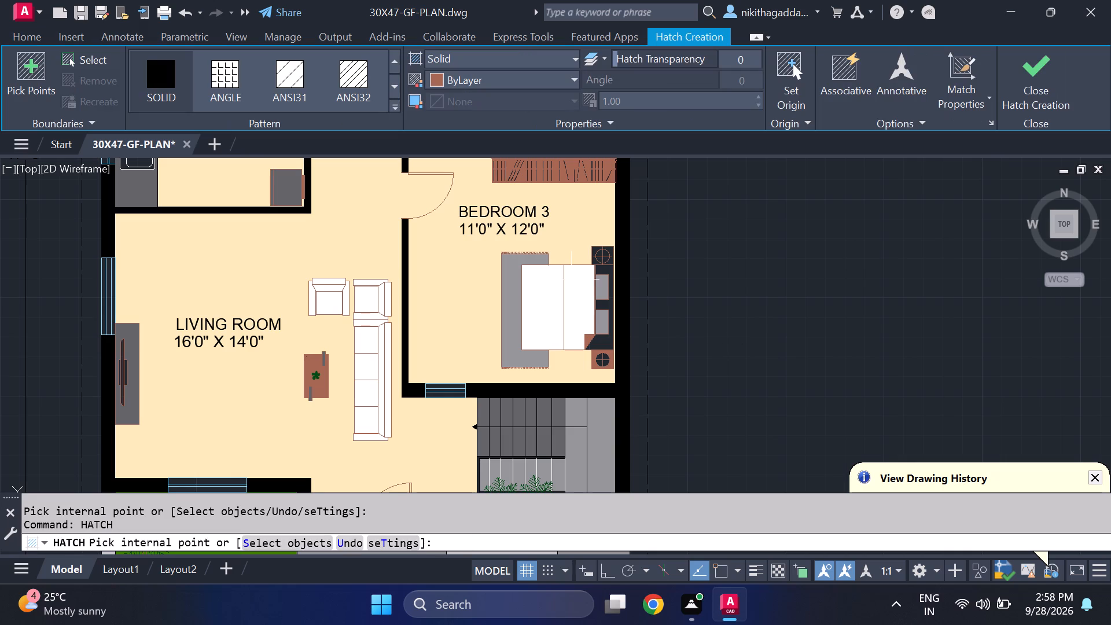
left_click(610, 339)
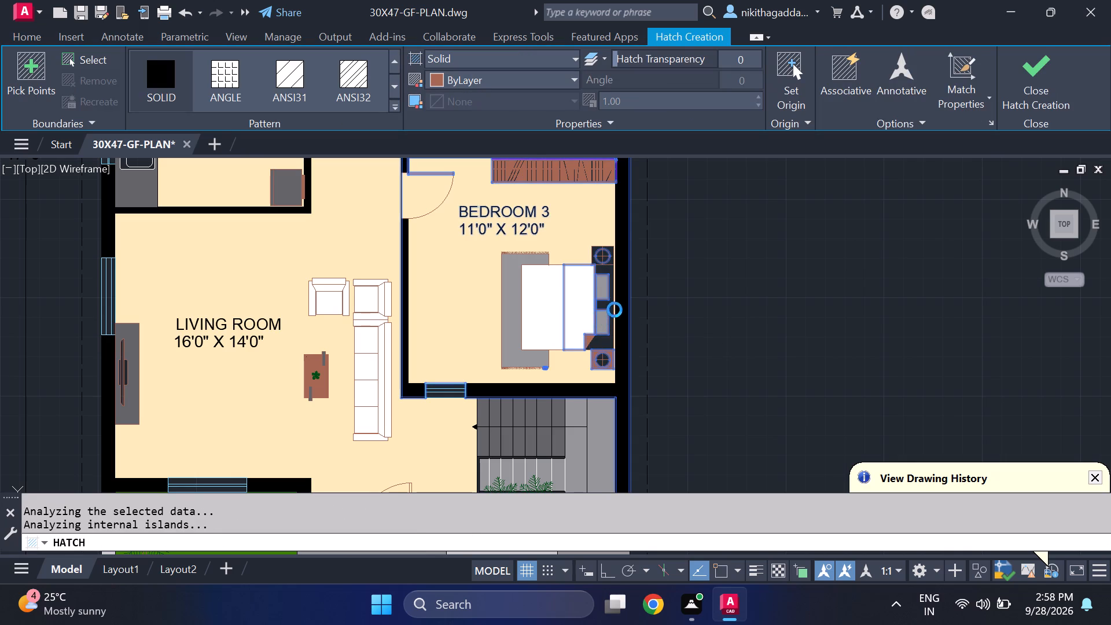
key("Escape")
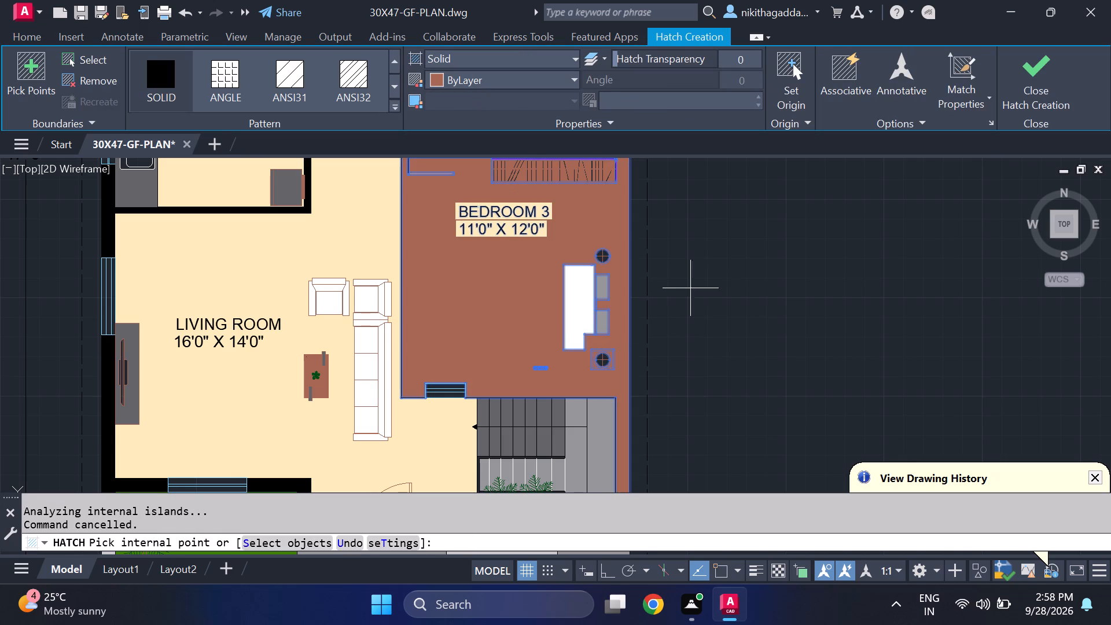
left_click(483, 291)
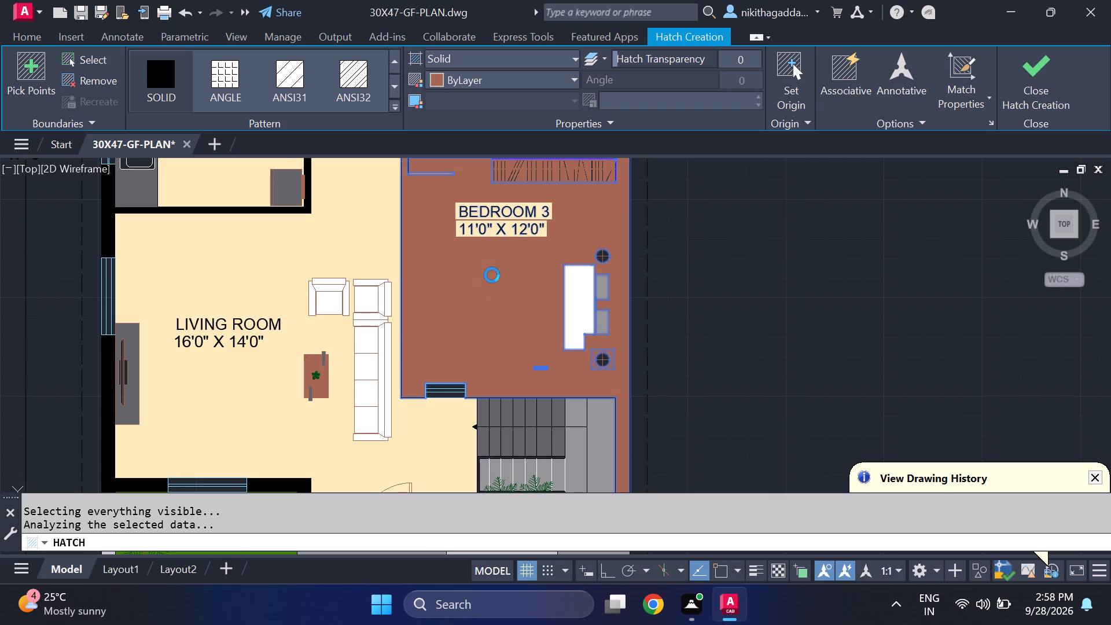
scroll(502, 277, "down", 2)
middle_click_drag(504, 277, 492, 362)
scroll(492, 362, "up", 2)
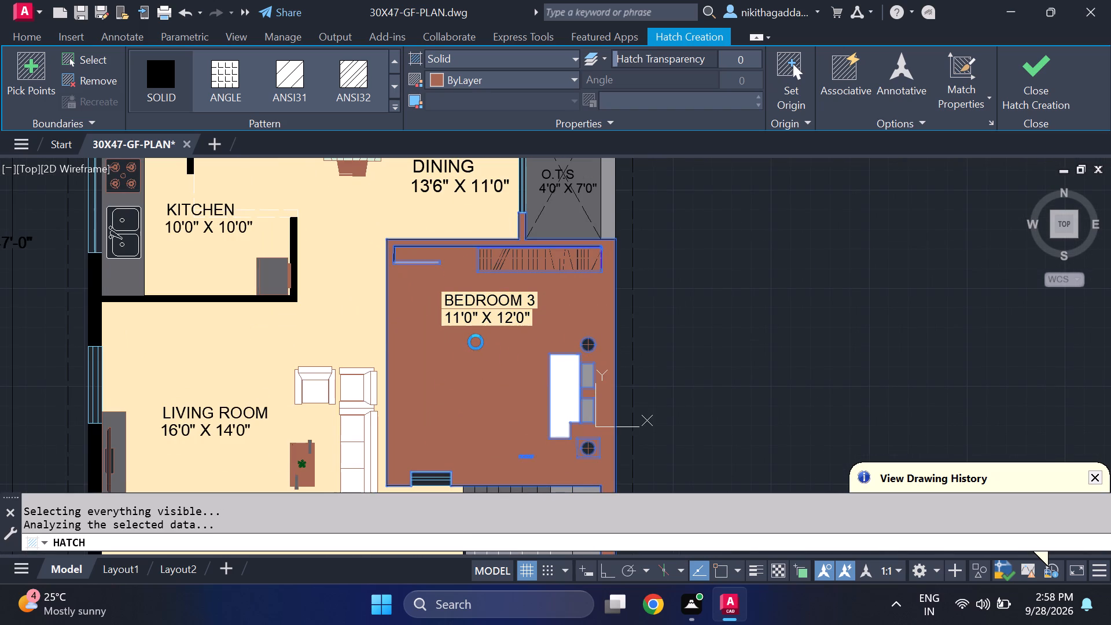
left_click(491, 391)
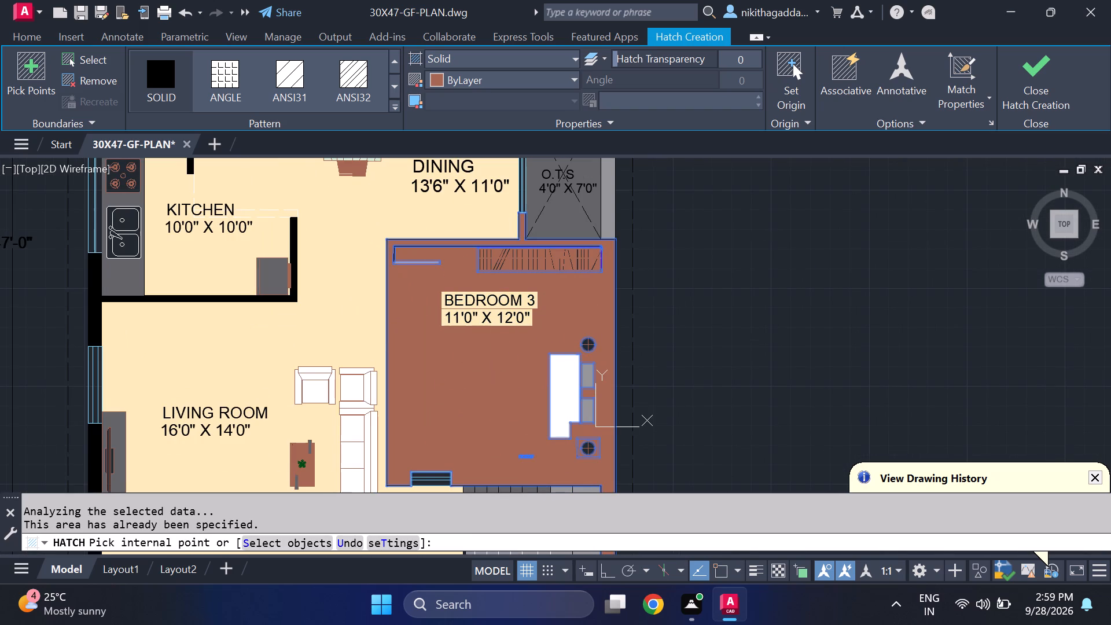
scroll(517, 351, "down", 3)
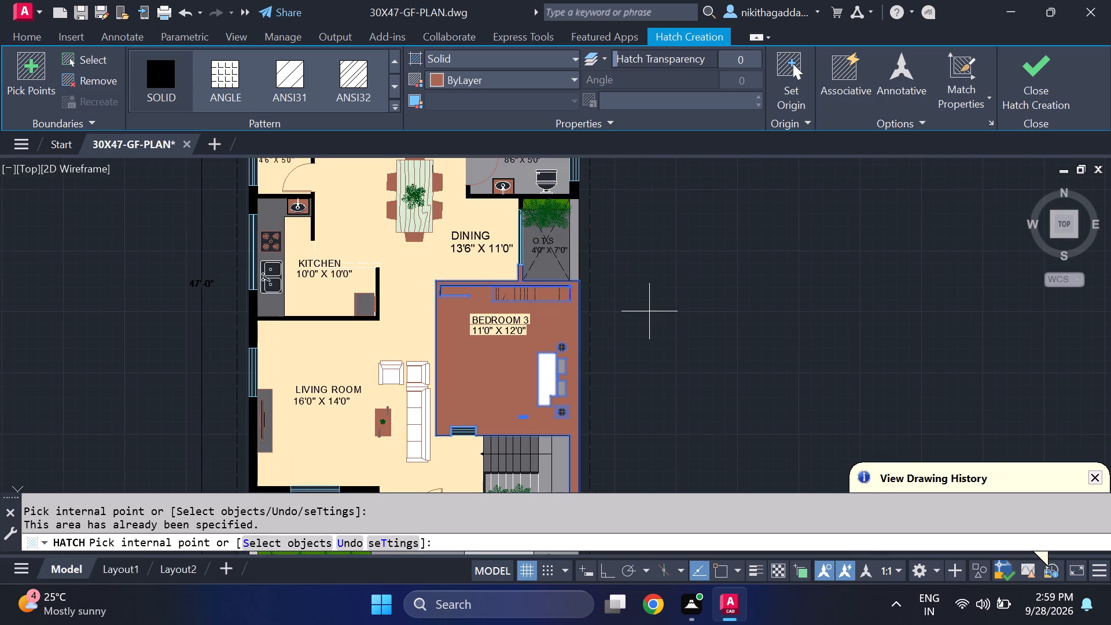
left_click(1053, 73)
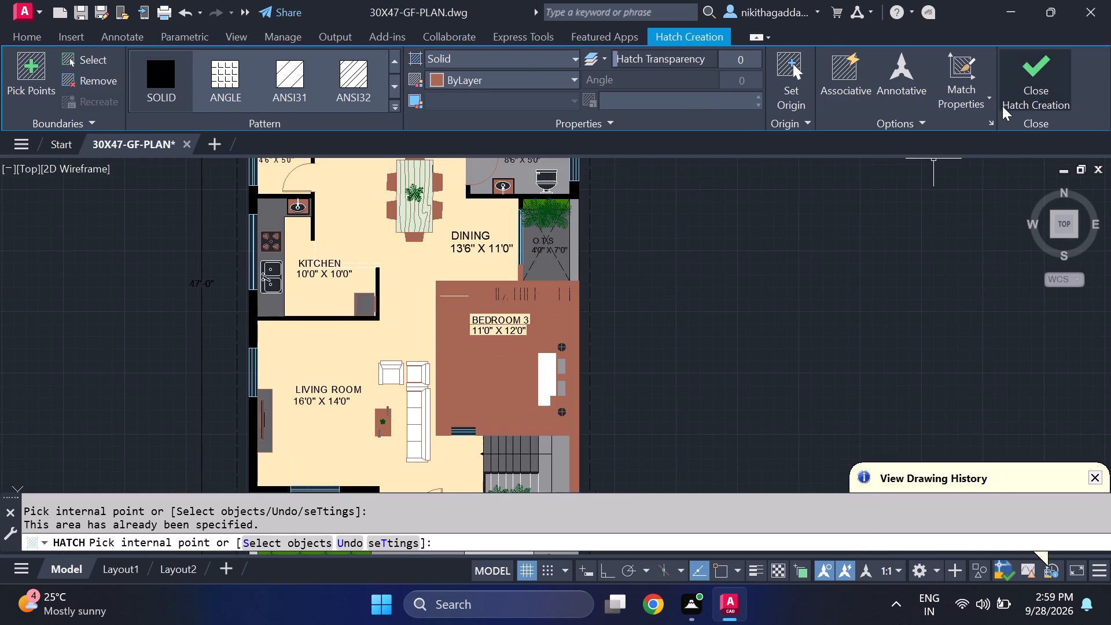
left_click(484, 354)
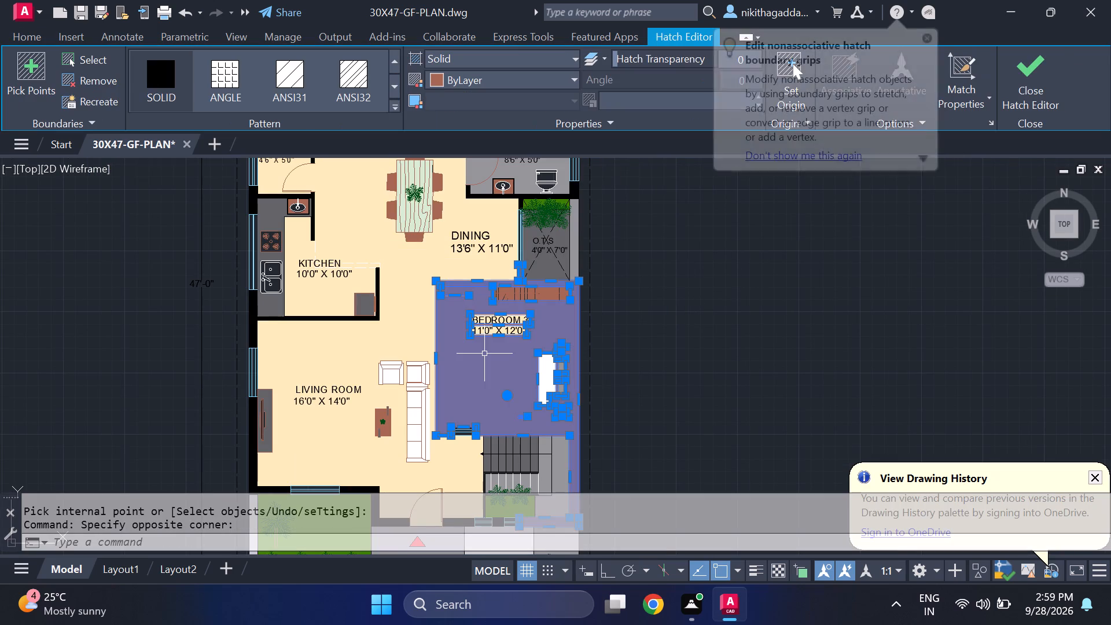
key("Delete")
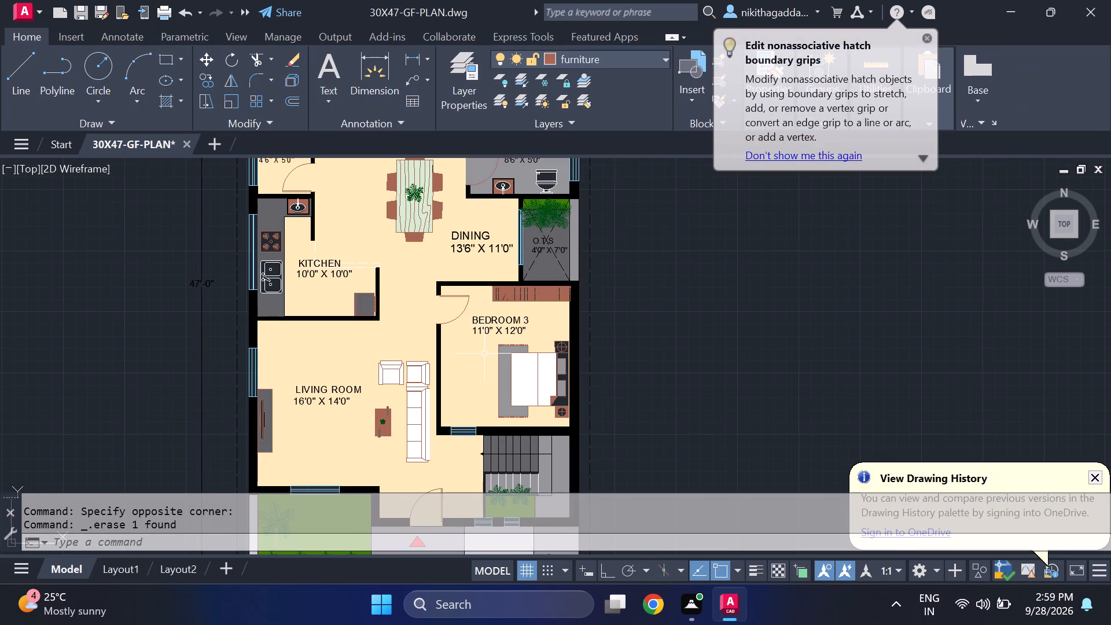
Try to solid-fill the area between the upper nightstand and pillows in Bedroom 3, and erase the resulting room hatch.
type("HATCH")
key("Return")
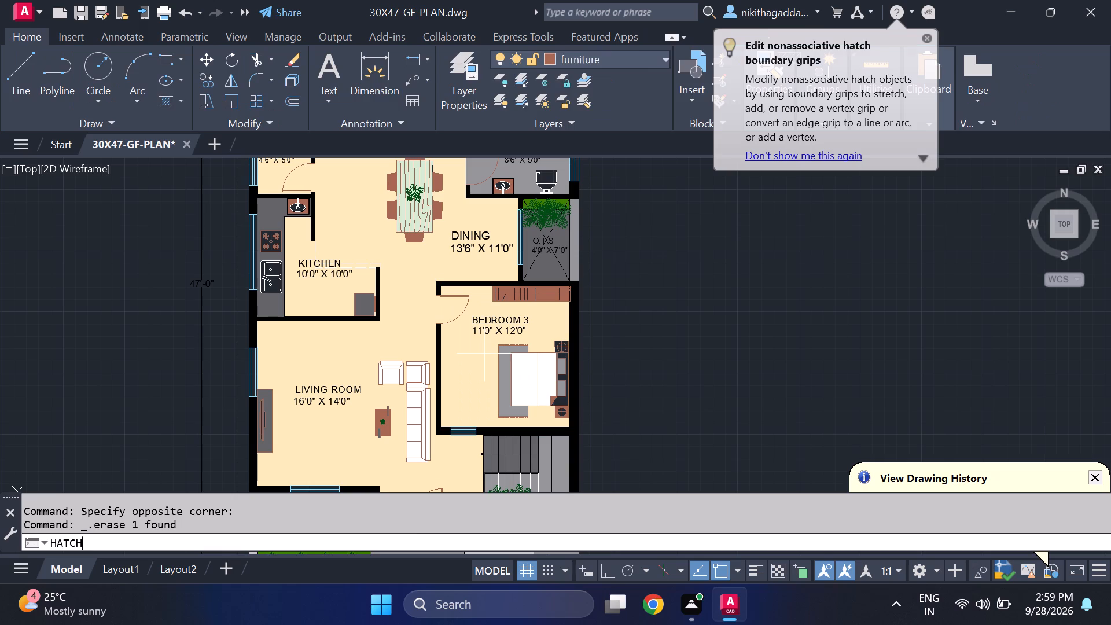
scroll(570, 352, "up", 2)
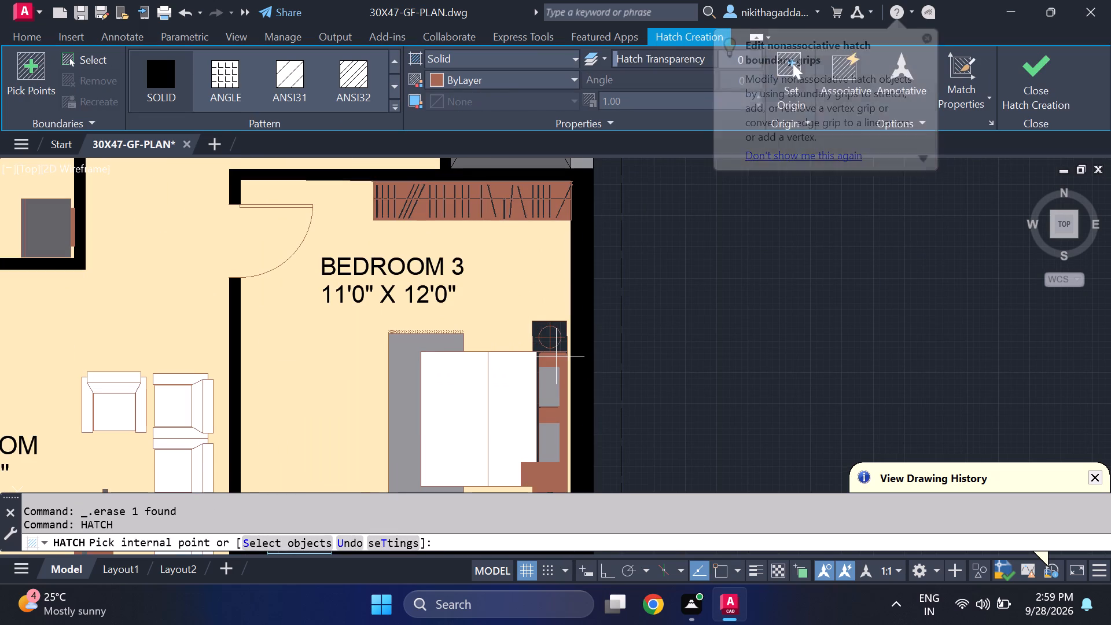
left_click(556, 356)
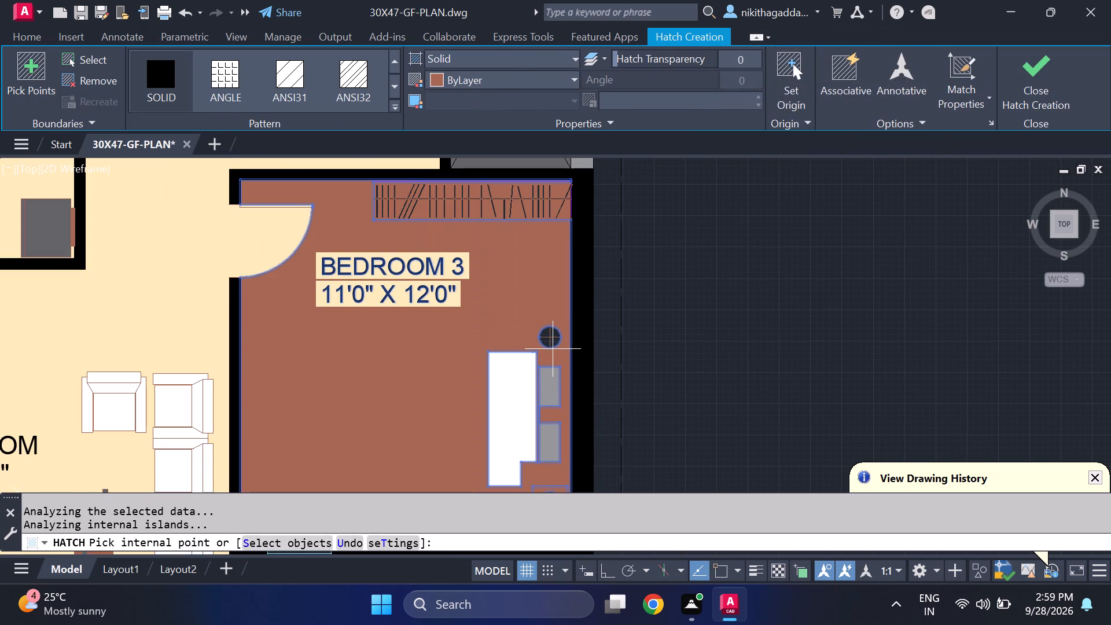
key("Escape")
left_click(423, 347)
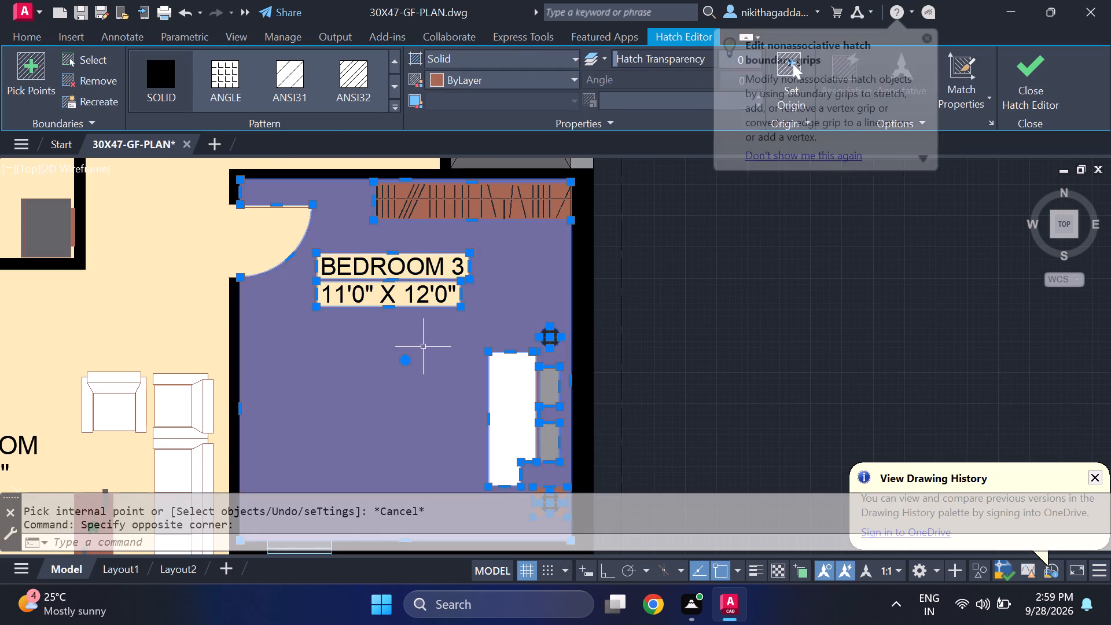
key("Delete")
Erase the solid hatches from the bed cover's folded corner and the lower nightstand in Bedroom 3.
middle_click_drag(551, 436, 569, 341)
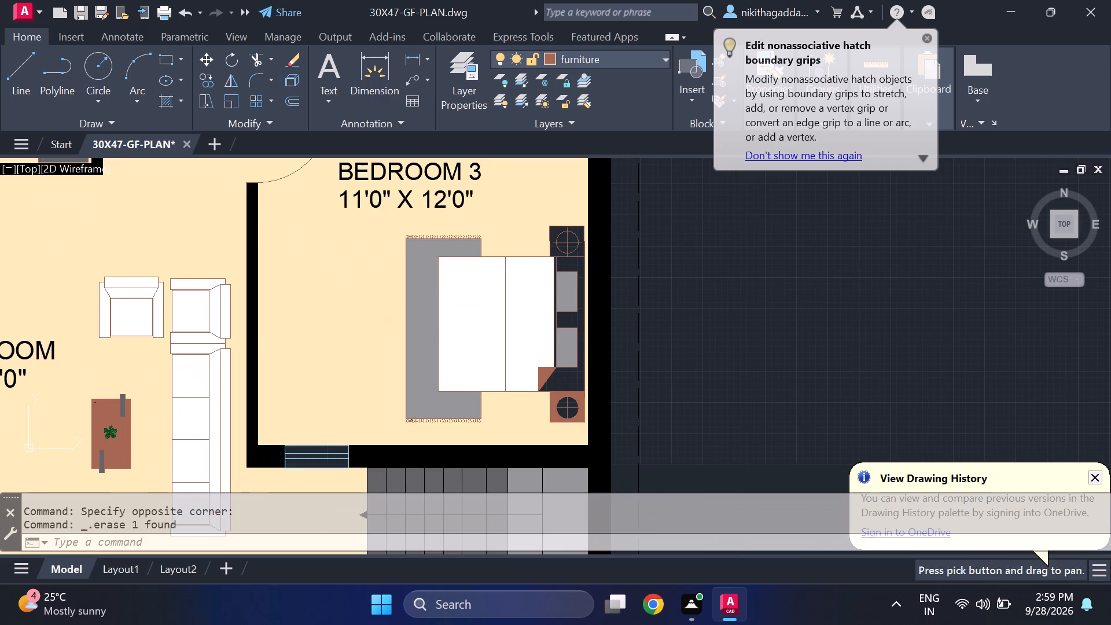
scroll(545, 374, "up", 2)
left_click(545, 373)
left_click(576, 423)
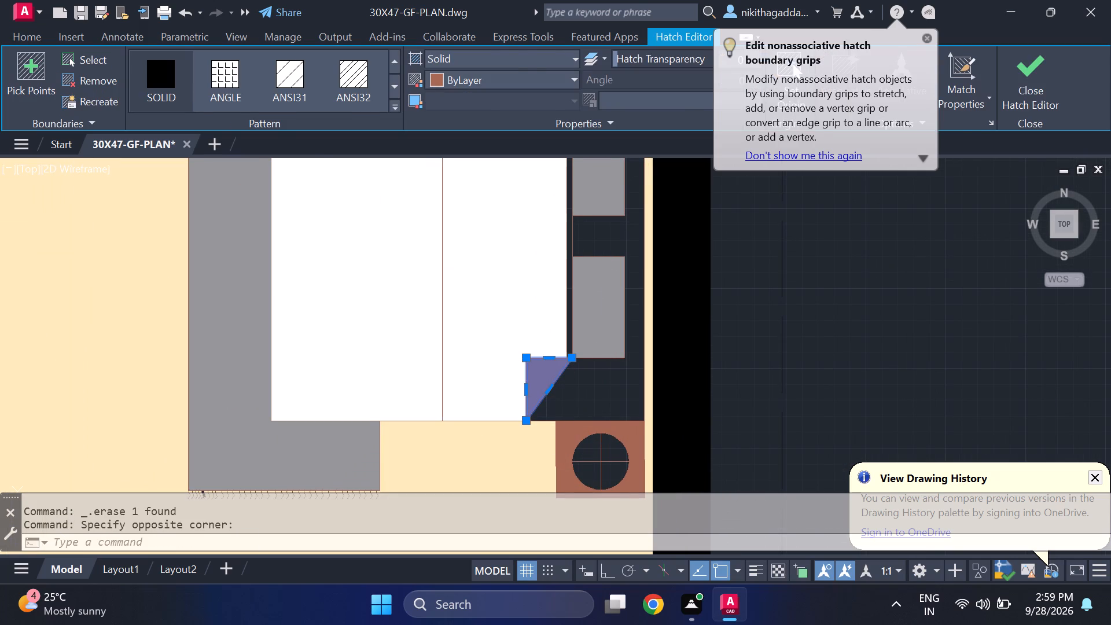
key("Escape")
left_click(576, 437)
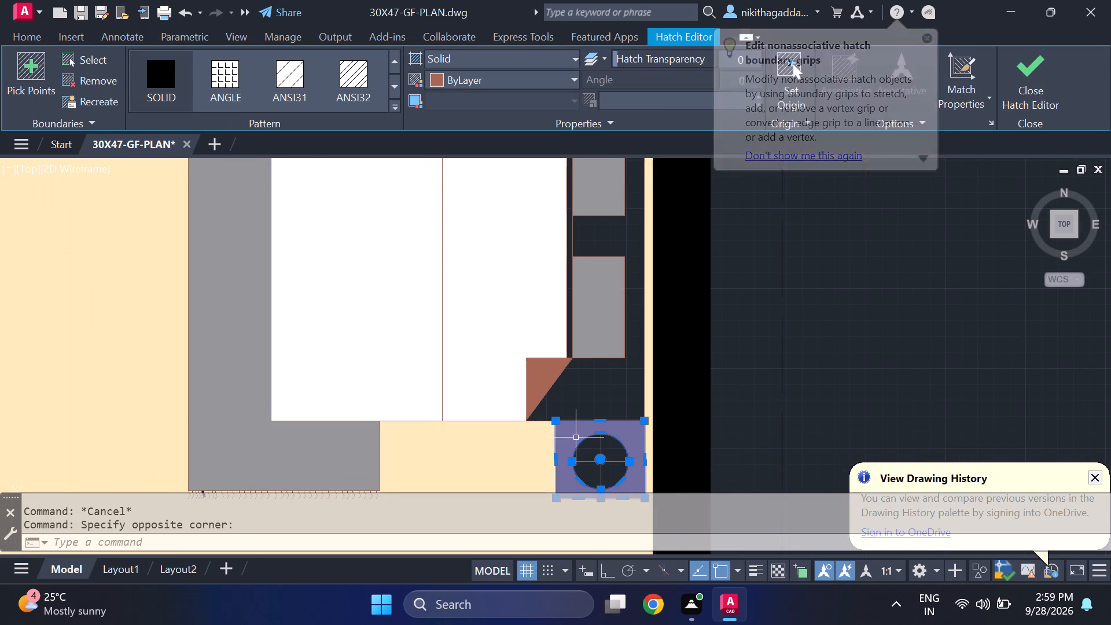
left_click(536, 391)
key("Delete")
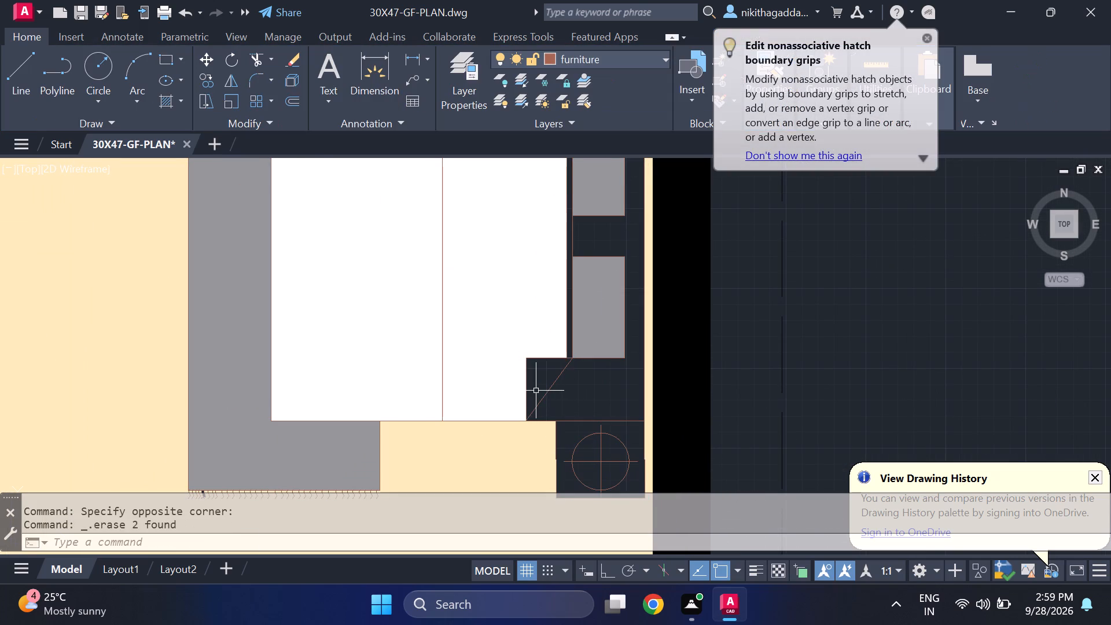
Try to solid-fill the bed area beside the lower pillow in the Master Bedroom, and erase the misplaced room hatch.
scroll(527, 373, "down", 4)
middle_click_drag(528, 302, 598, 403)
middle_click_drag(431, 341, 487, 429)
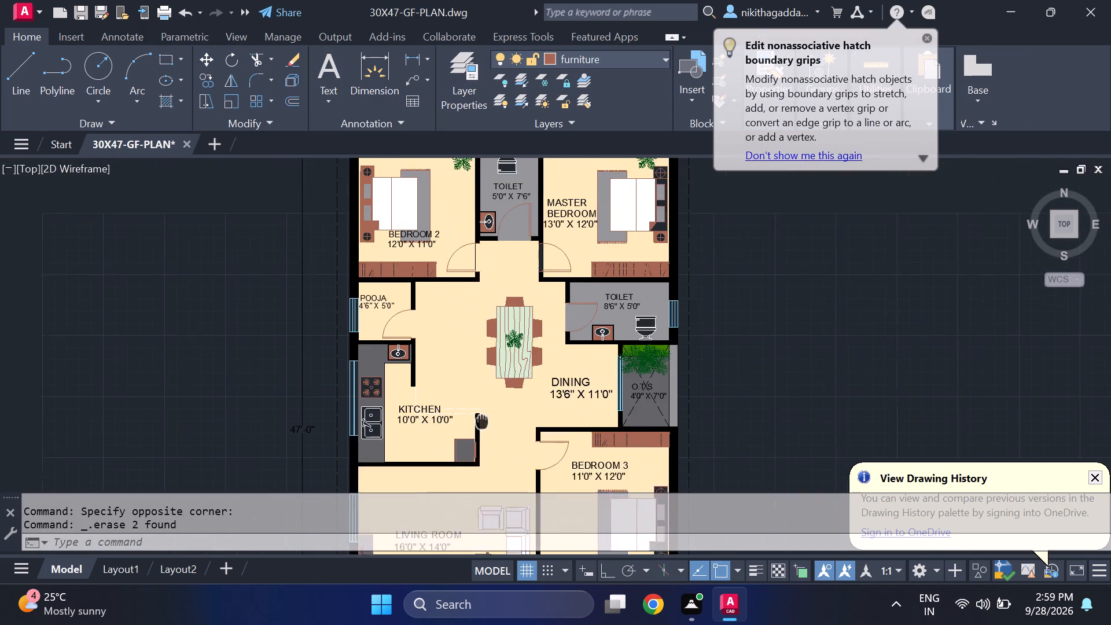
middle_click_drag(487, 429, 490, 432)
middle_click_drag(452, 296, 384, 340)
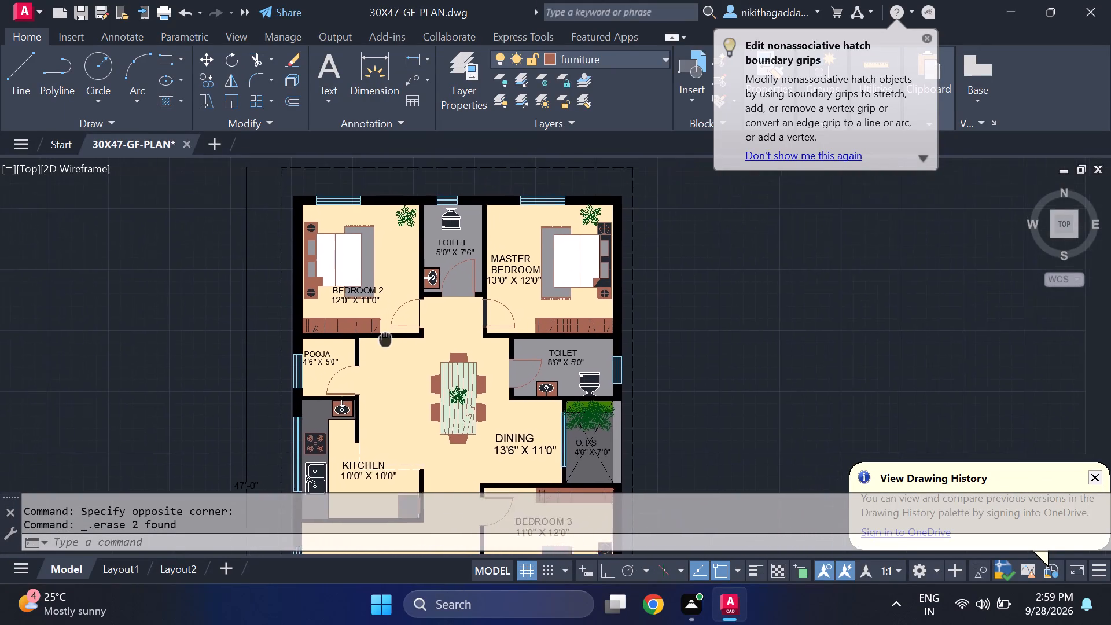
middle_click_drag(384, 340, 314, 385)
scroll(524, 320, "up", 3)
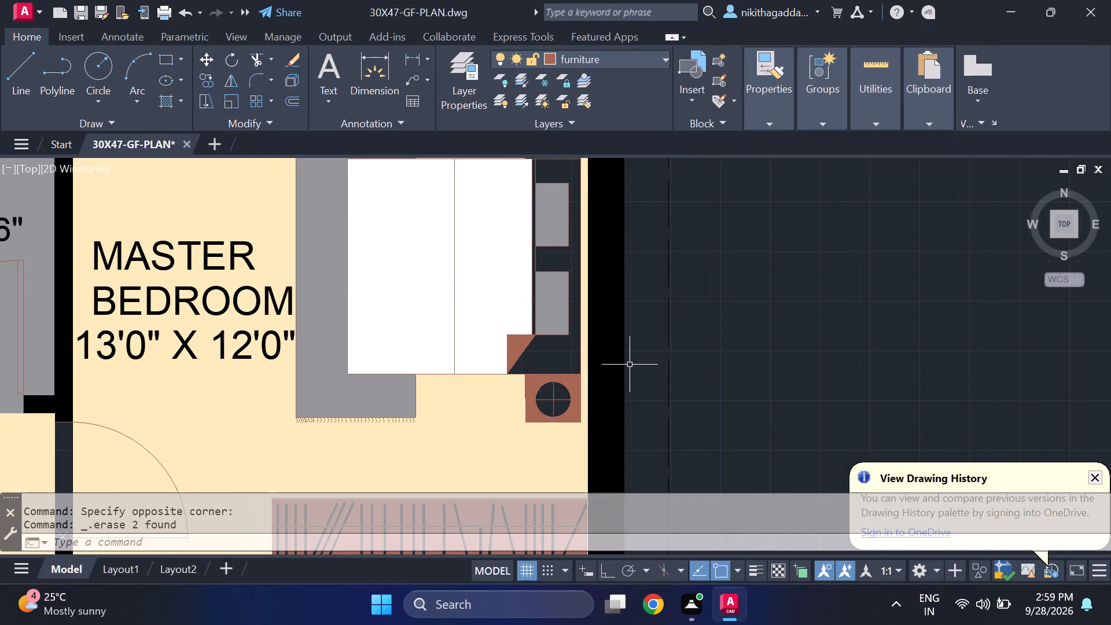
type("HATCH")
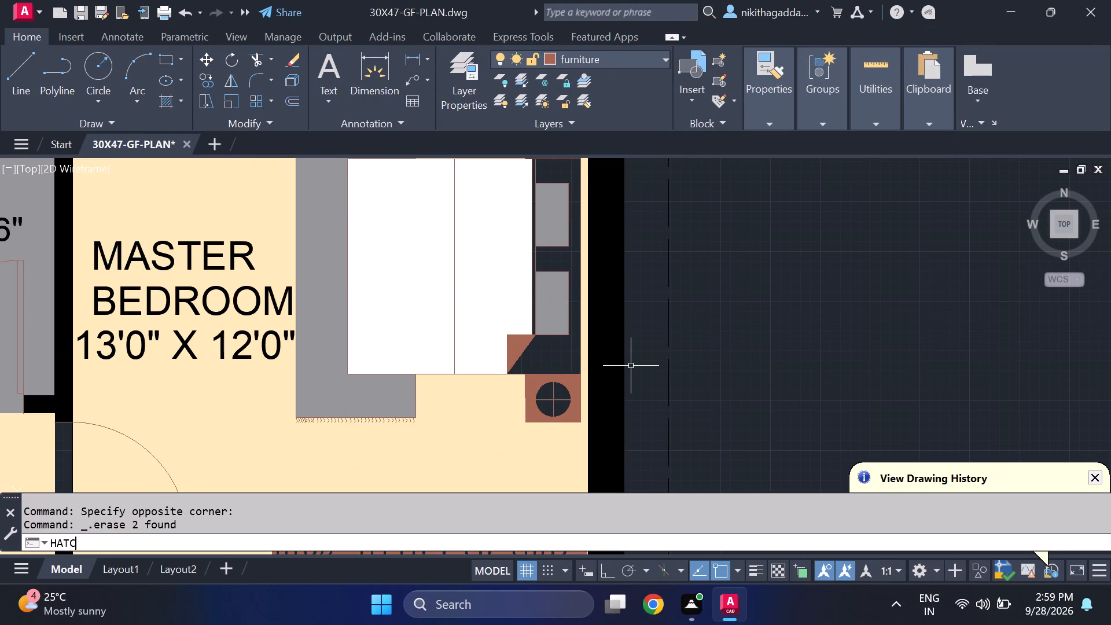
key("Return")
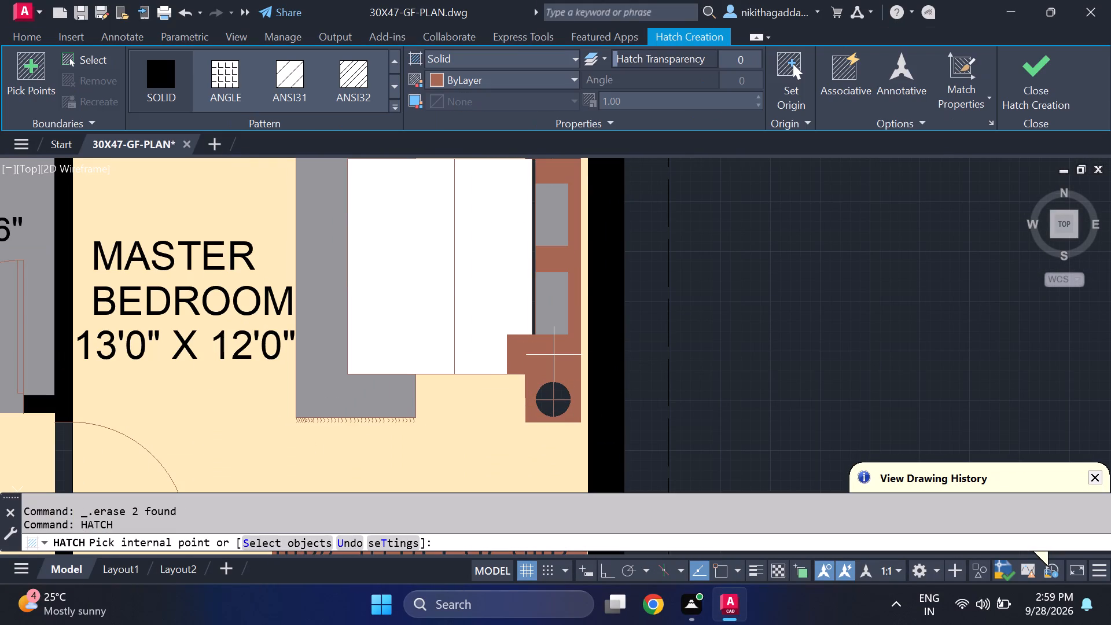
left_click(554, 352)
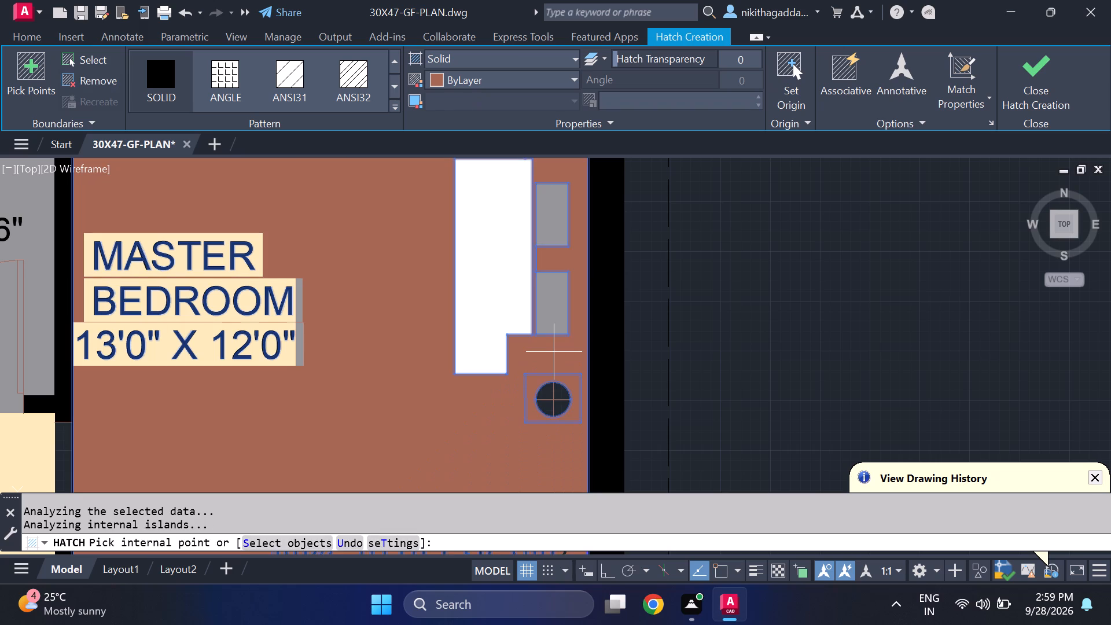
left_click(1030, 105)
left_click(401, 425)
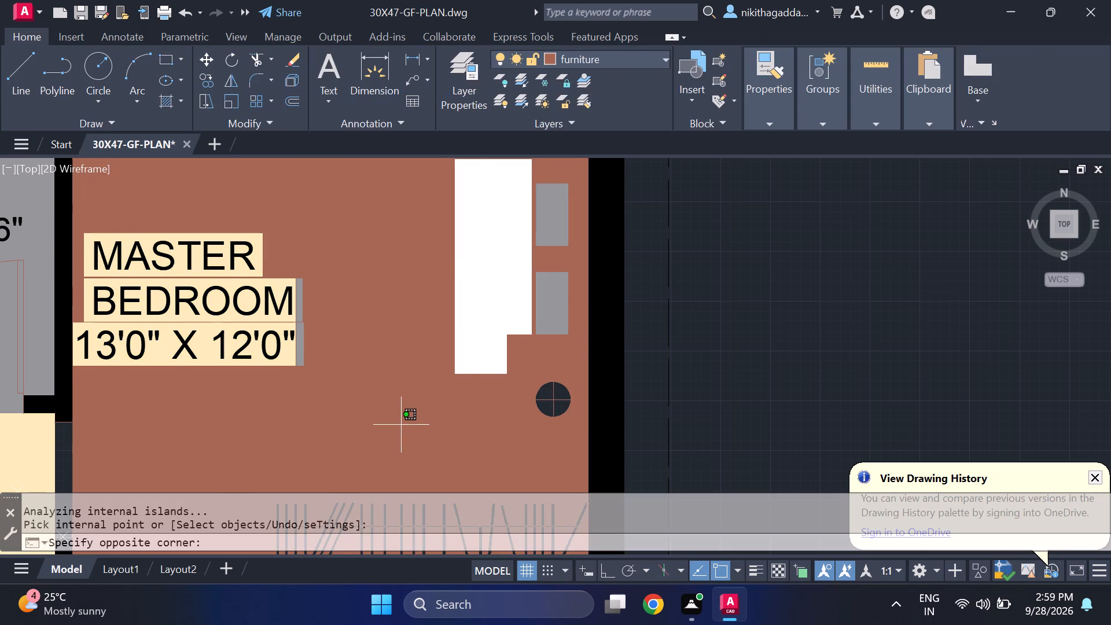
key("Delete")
Fill the Master Bedroom's upper nightstand and the narrow strip between the bed cover and pillows with a solid ByLayer hatch.
type("HATCH")
key("Return")
scroll(490, 389, "down", 1)
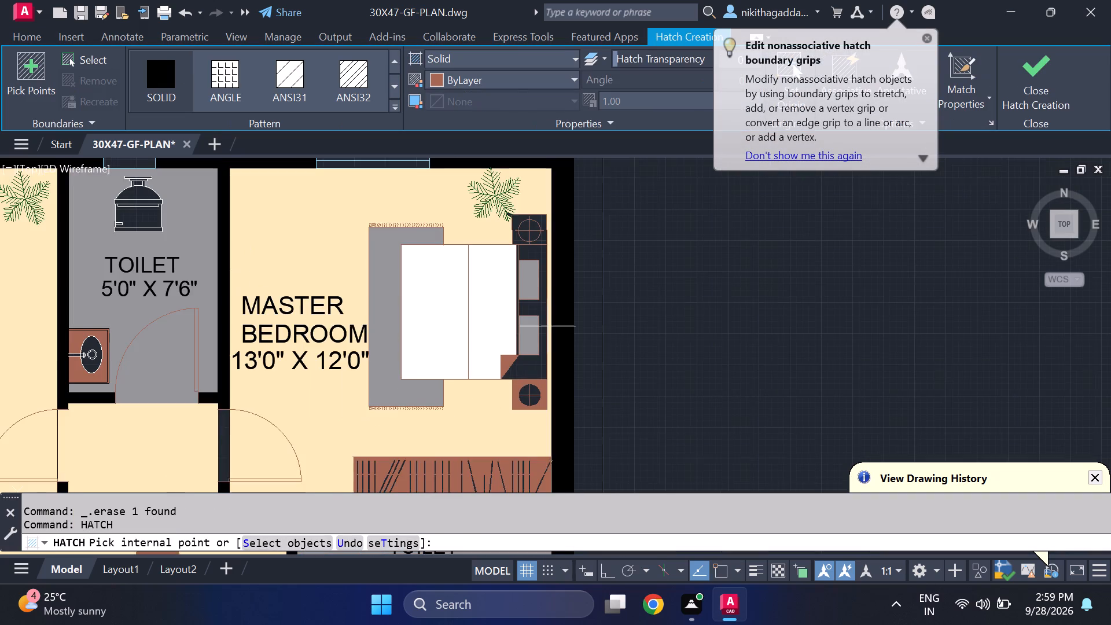
middle_click_drag(547, 326, 556, 455)
scroll(519, 337, "up", 2)
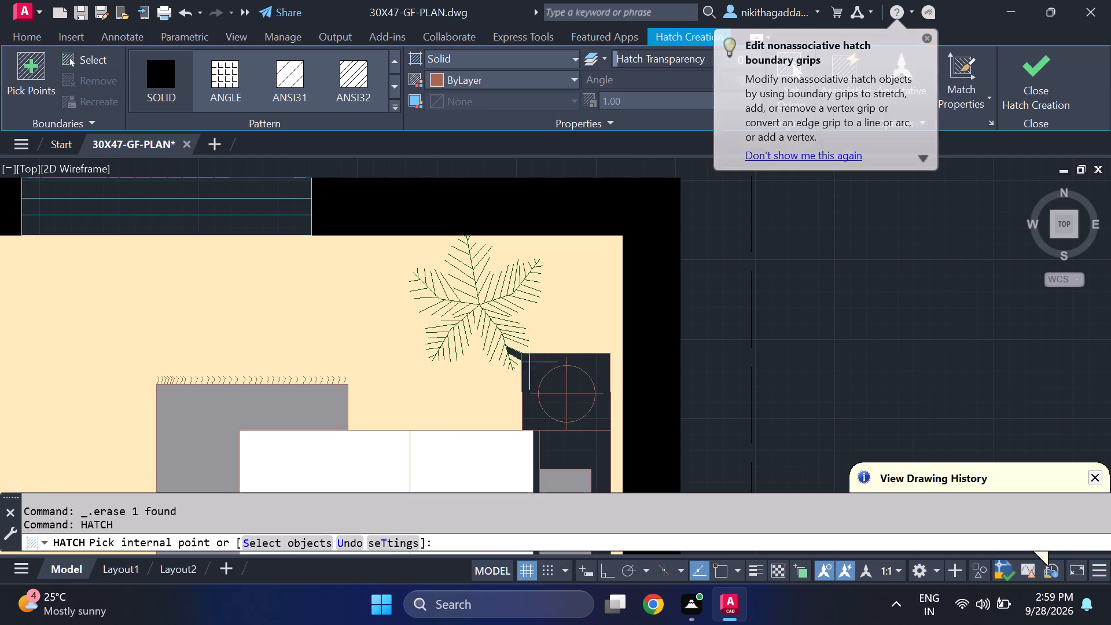
left_click(532, 366)
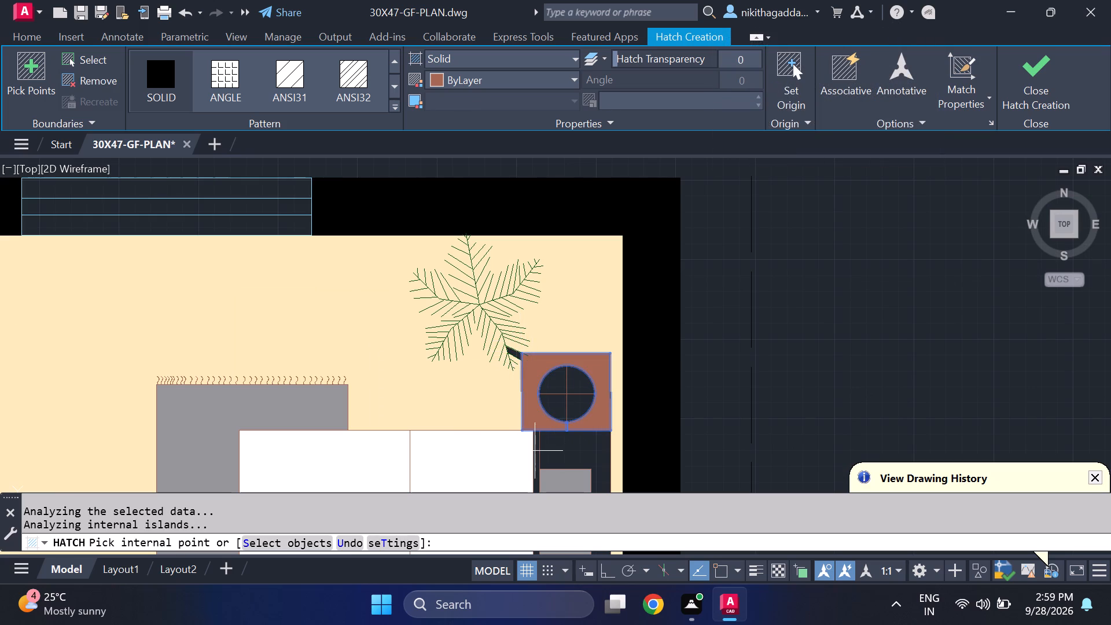
middle_click_drag(541, 463, 558, 317)
scroll(558, 361, "down", 2)
scroll(555, 422, "up", 2)
left_click(555, 425)
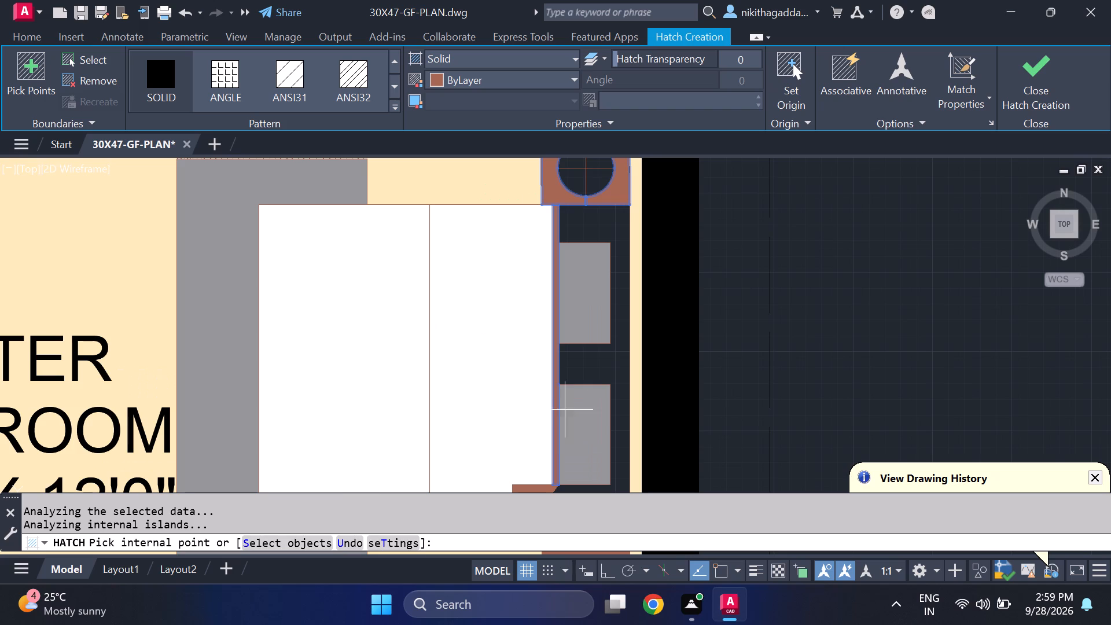
scroll(587, 394, "down", 1)
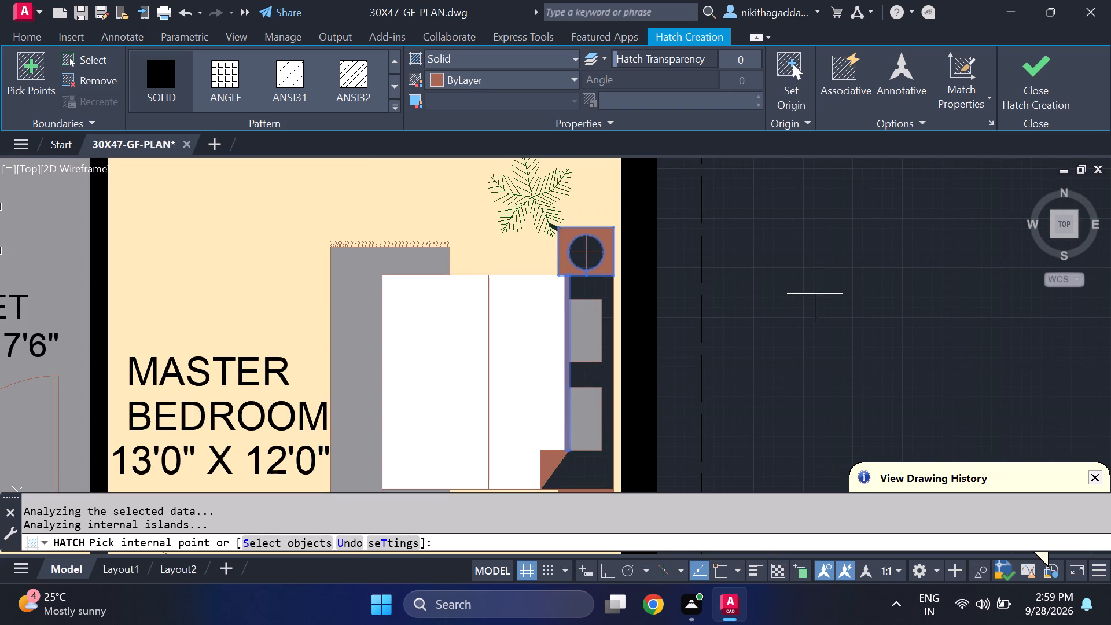
left_click(1055, 79)
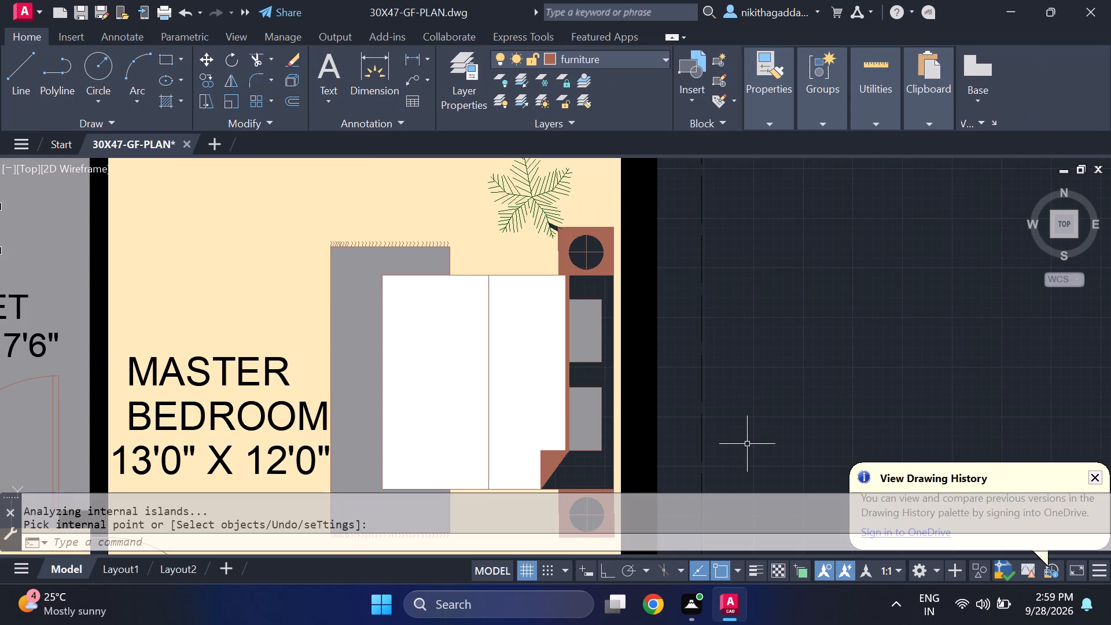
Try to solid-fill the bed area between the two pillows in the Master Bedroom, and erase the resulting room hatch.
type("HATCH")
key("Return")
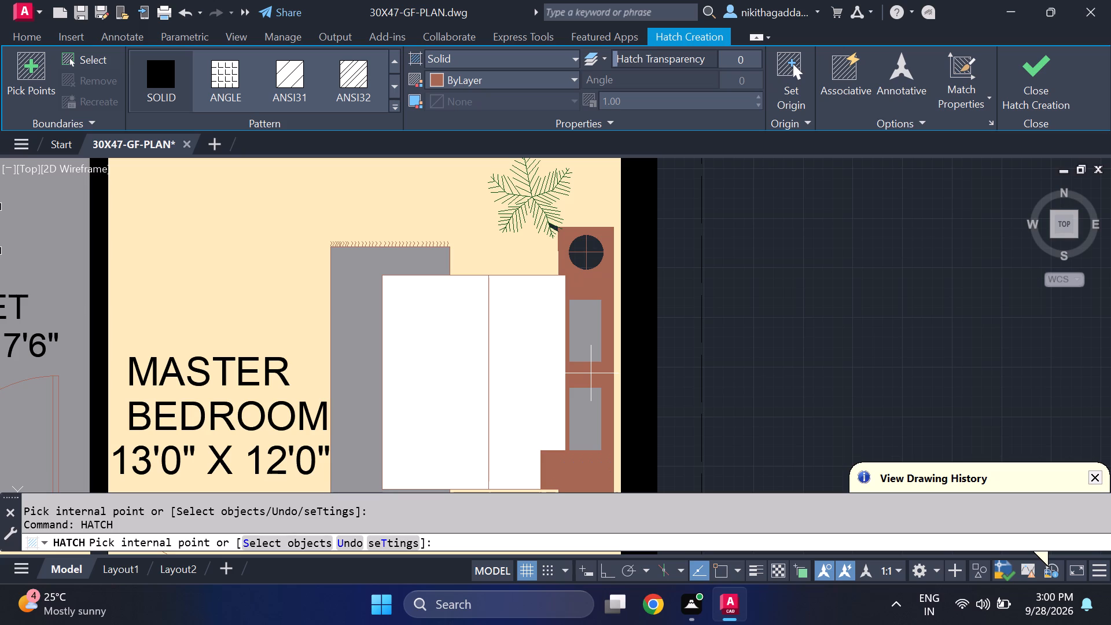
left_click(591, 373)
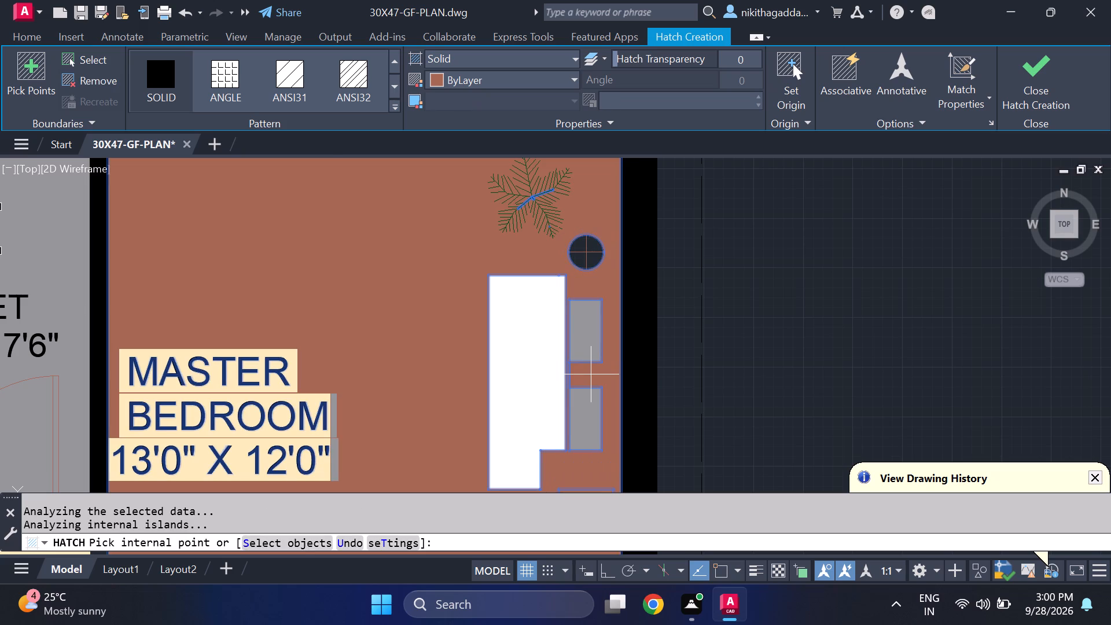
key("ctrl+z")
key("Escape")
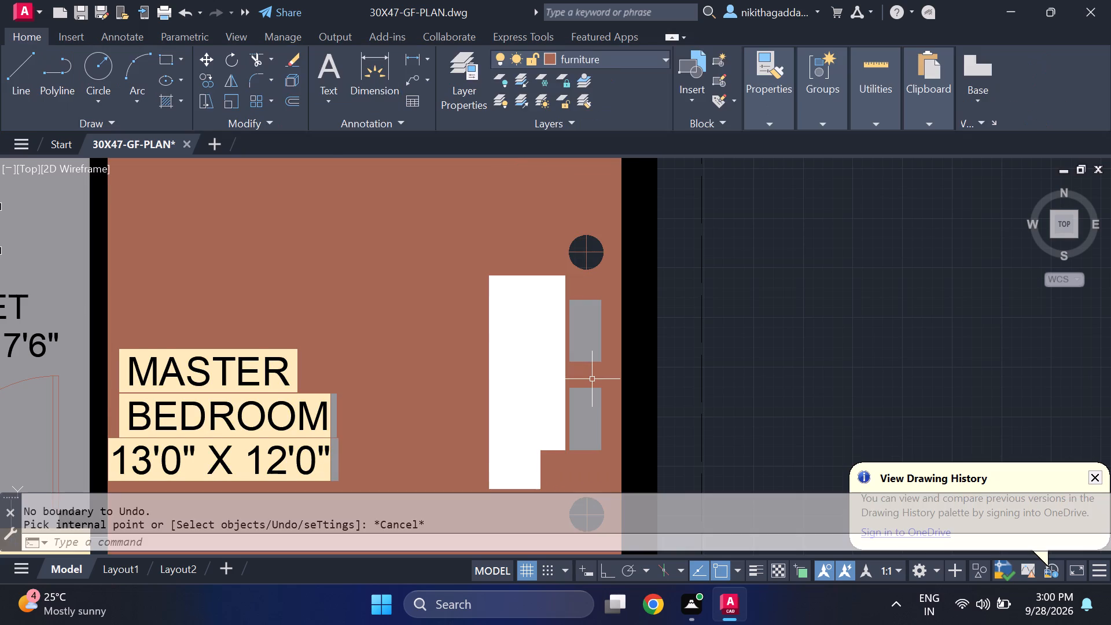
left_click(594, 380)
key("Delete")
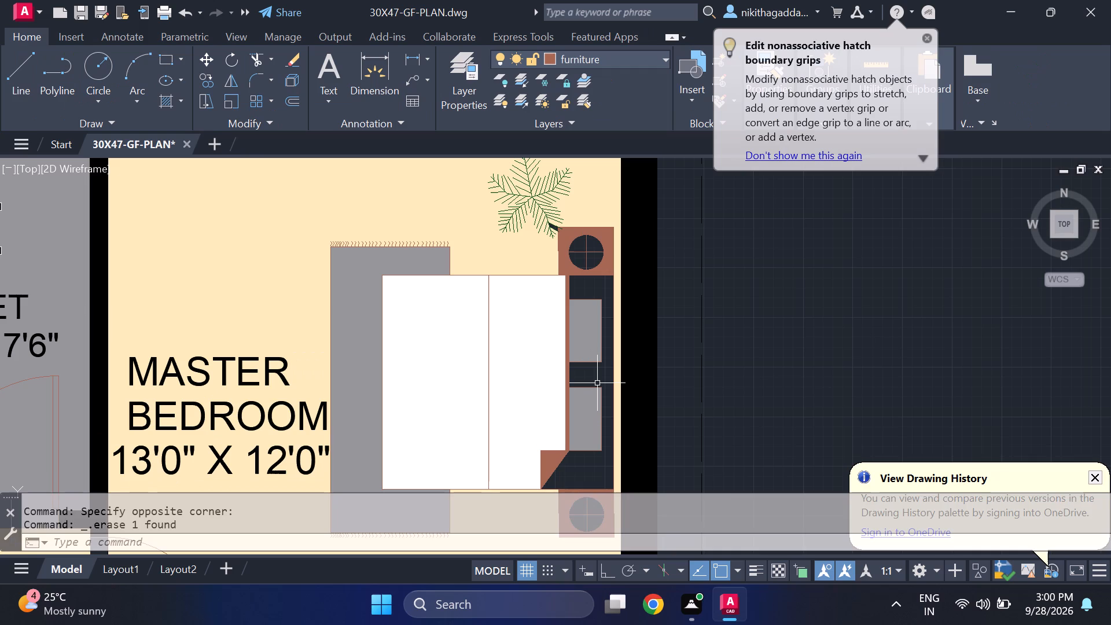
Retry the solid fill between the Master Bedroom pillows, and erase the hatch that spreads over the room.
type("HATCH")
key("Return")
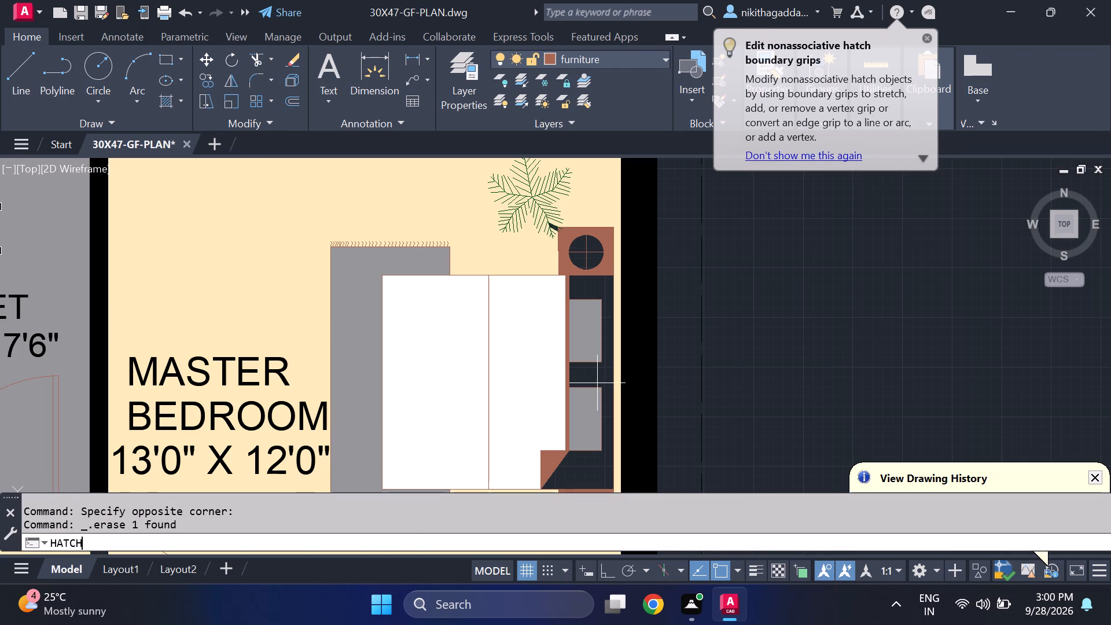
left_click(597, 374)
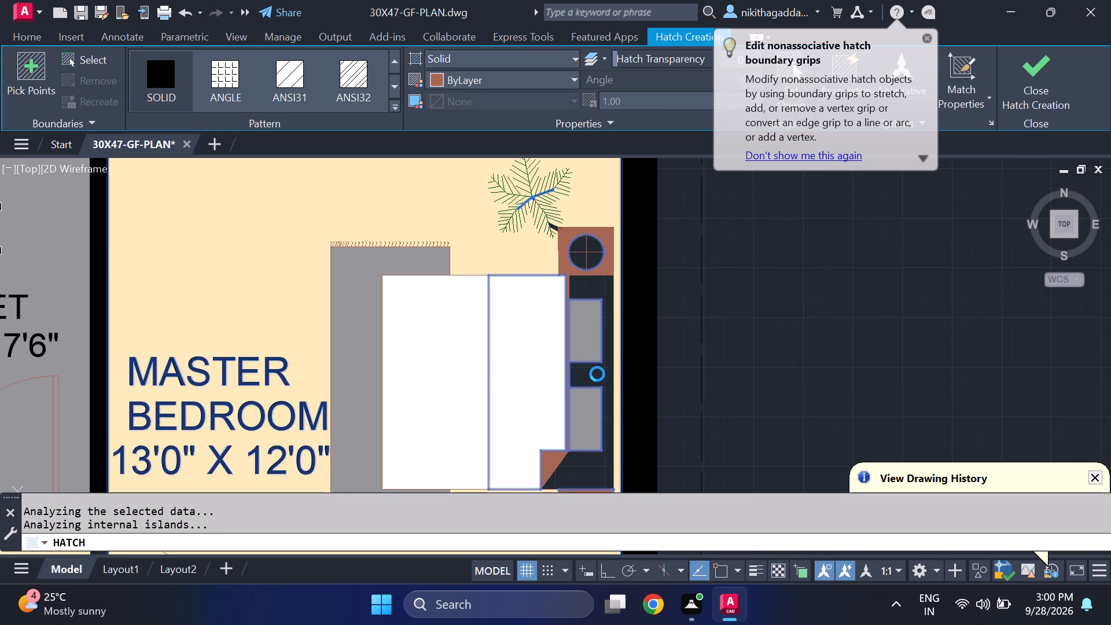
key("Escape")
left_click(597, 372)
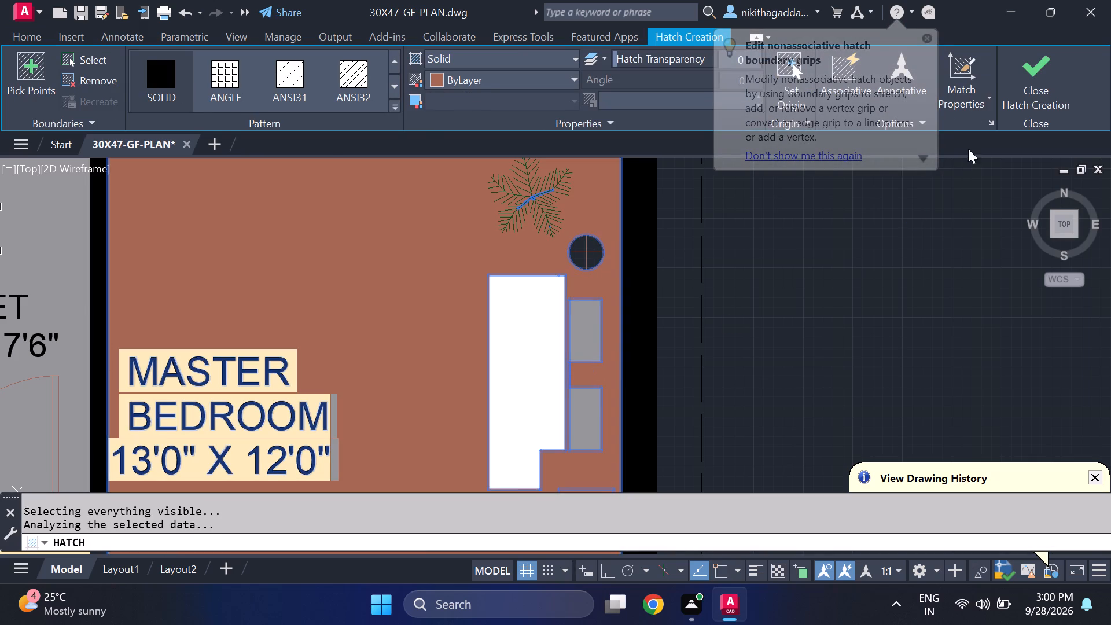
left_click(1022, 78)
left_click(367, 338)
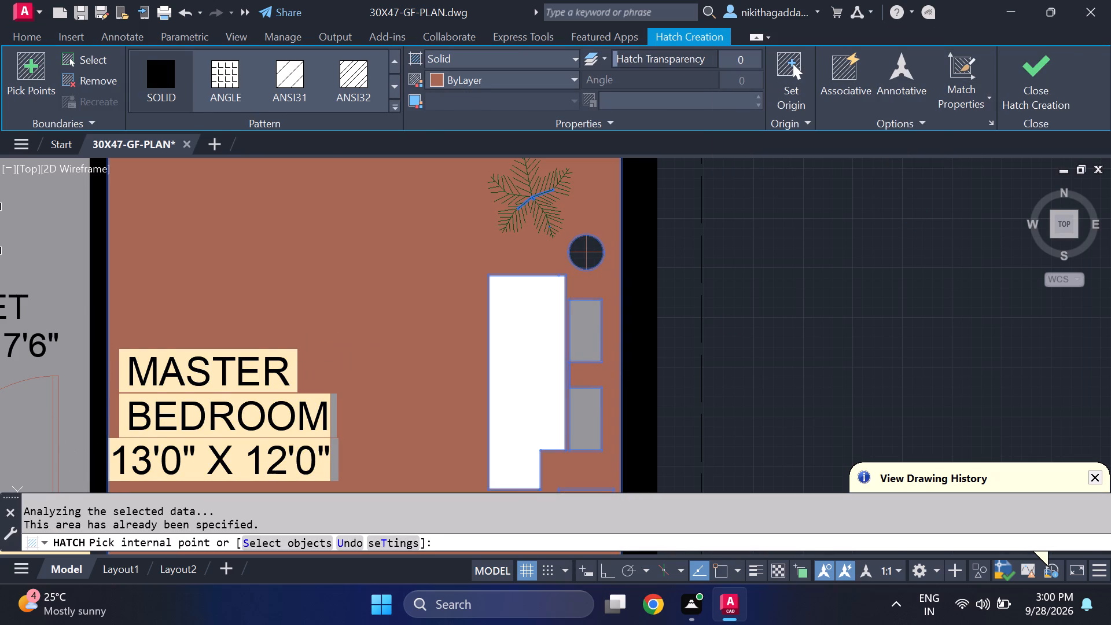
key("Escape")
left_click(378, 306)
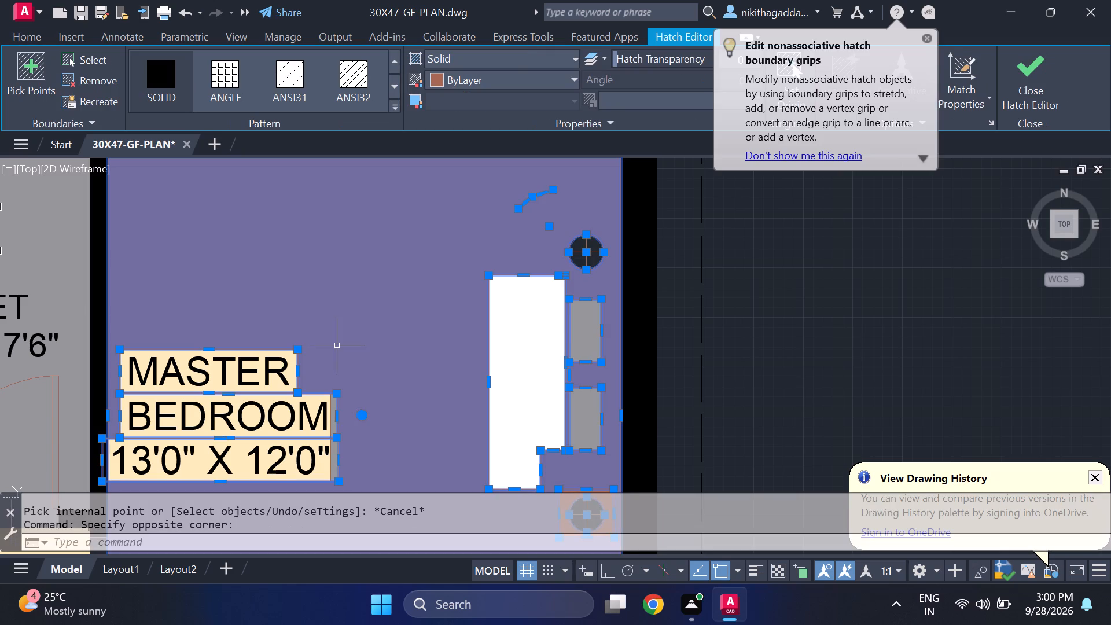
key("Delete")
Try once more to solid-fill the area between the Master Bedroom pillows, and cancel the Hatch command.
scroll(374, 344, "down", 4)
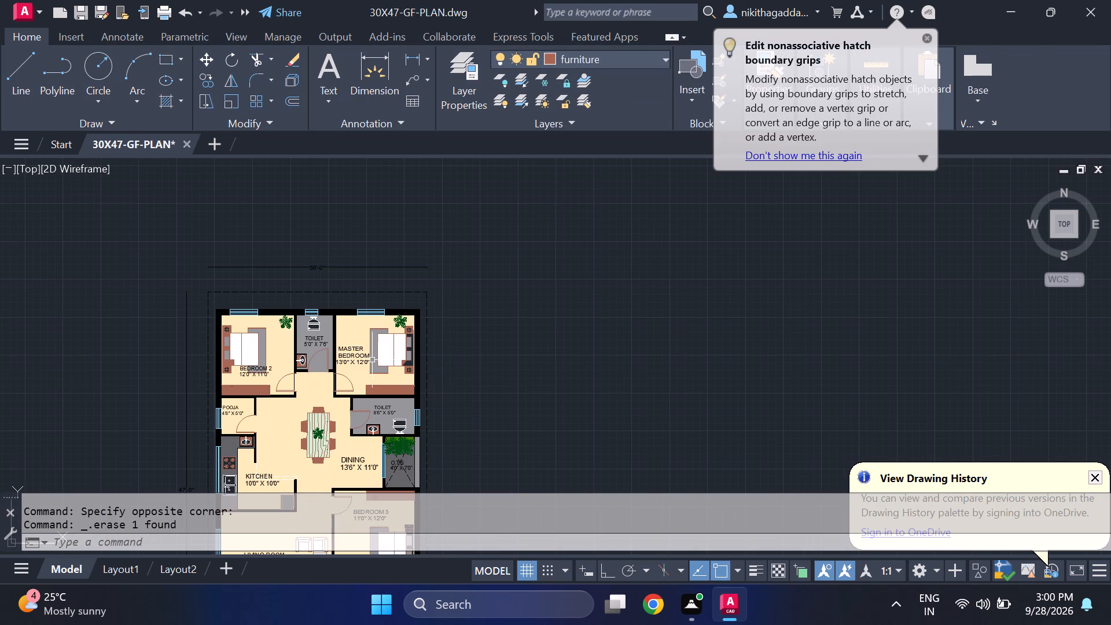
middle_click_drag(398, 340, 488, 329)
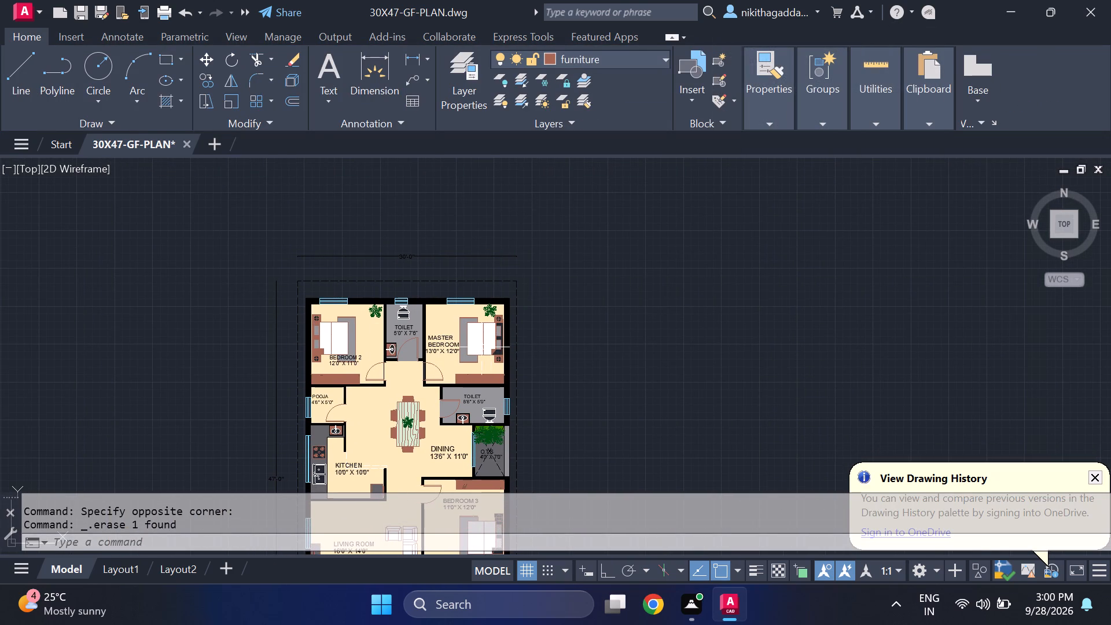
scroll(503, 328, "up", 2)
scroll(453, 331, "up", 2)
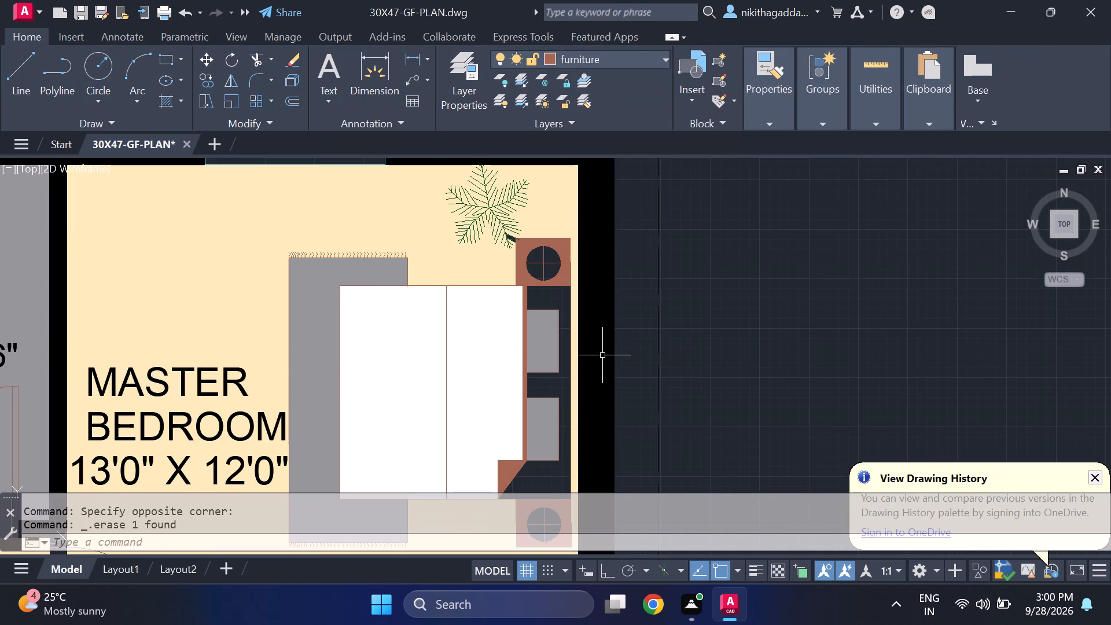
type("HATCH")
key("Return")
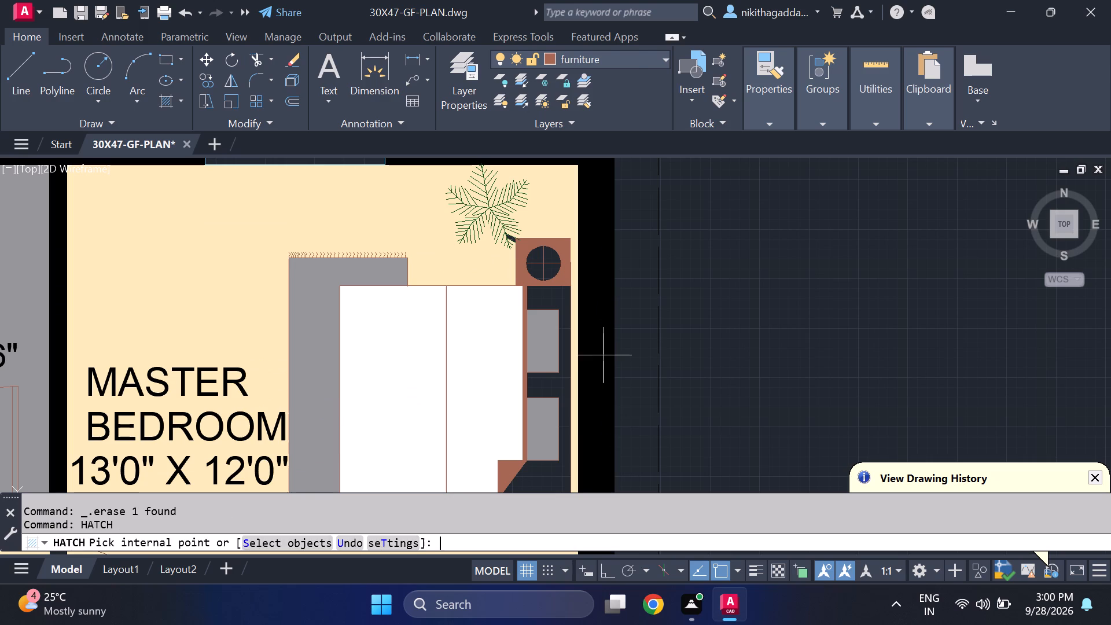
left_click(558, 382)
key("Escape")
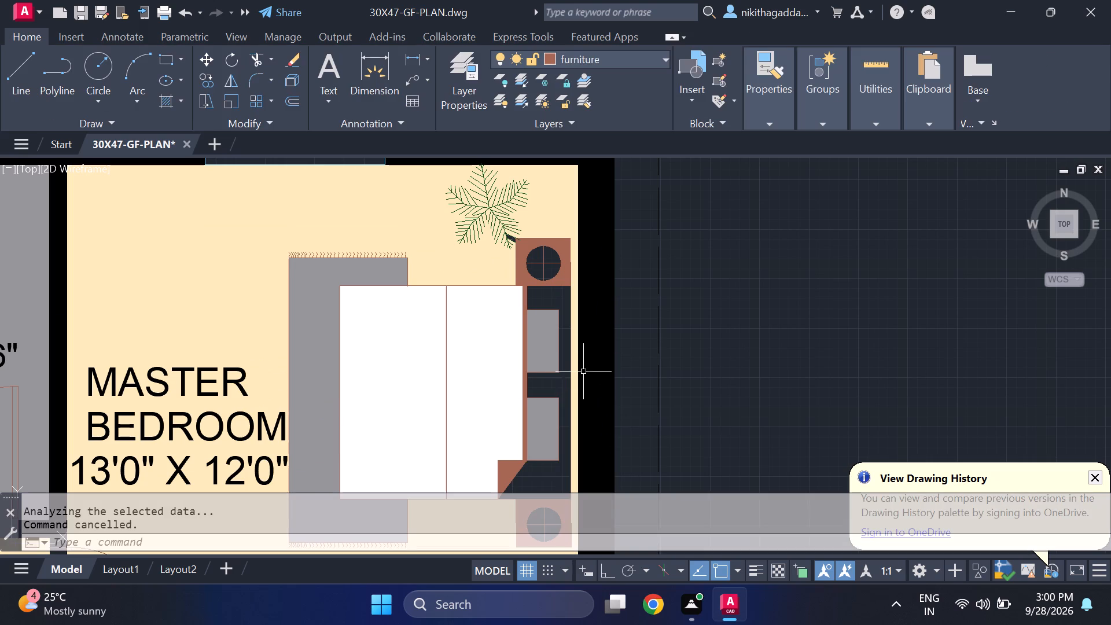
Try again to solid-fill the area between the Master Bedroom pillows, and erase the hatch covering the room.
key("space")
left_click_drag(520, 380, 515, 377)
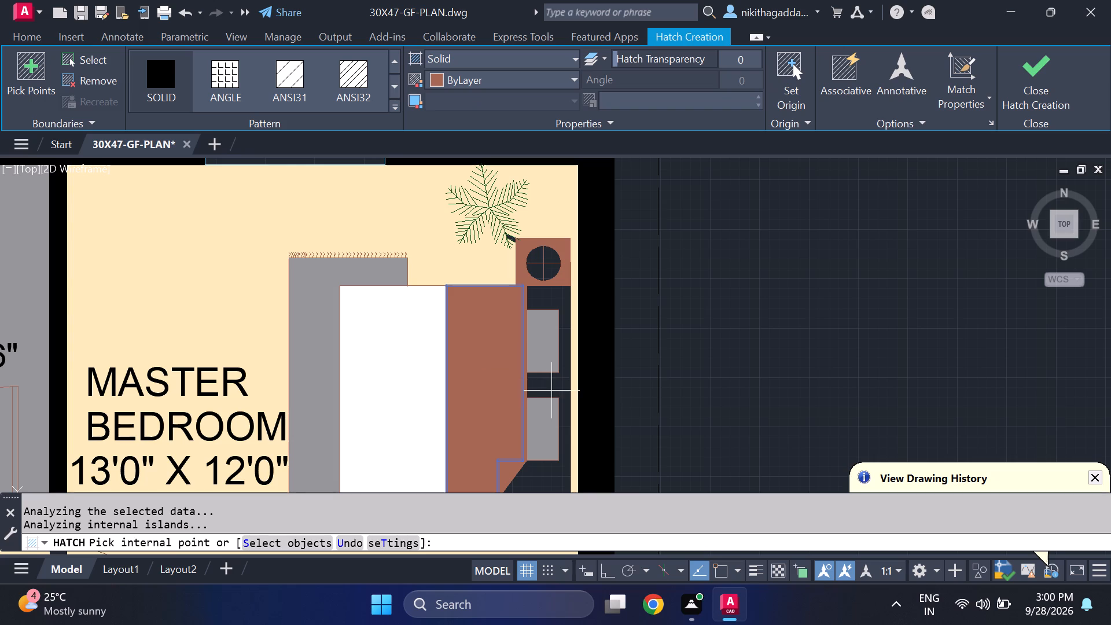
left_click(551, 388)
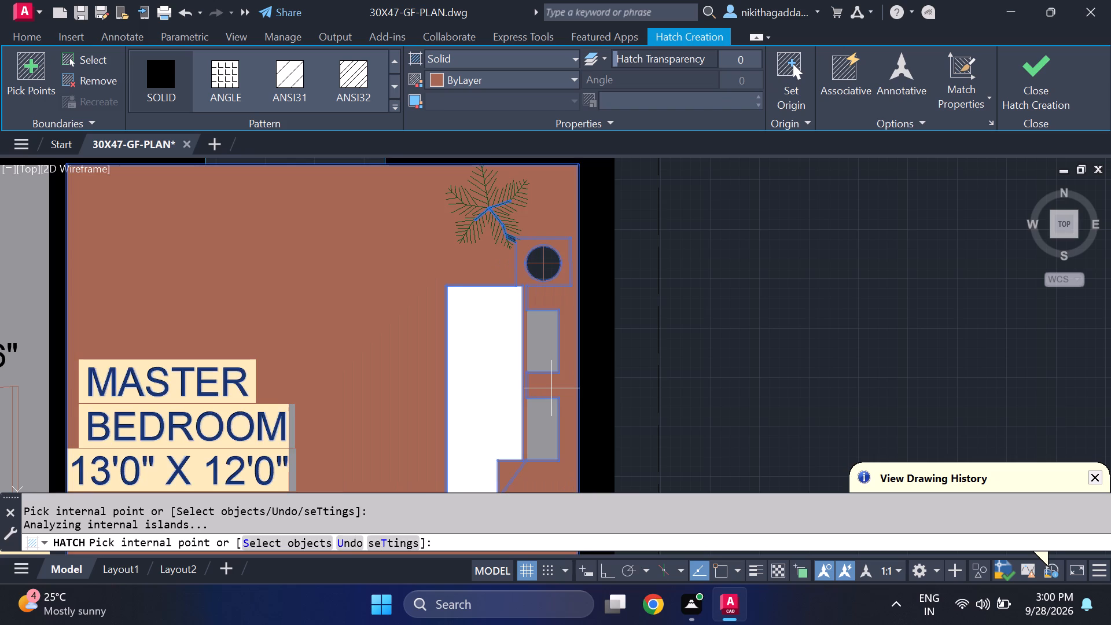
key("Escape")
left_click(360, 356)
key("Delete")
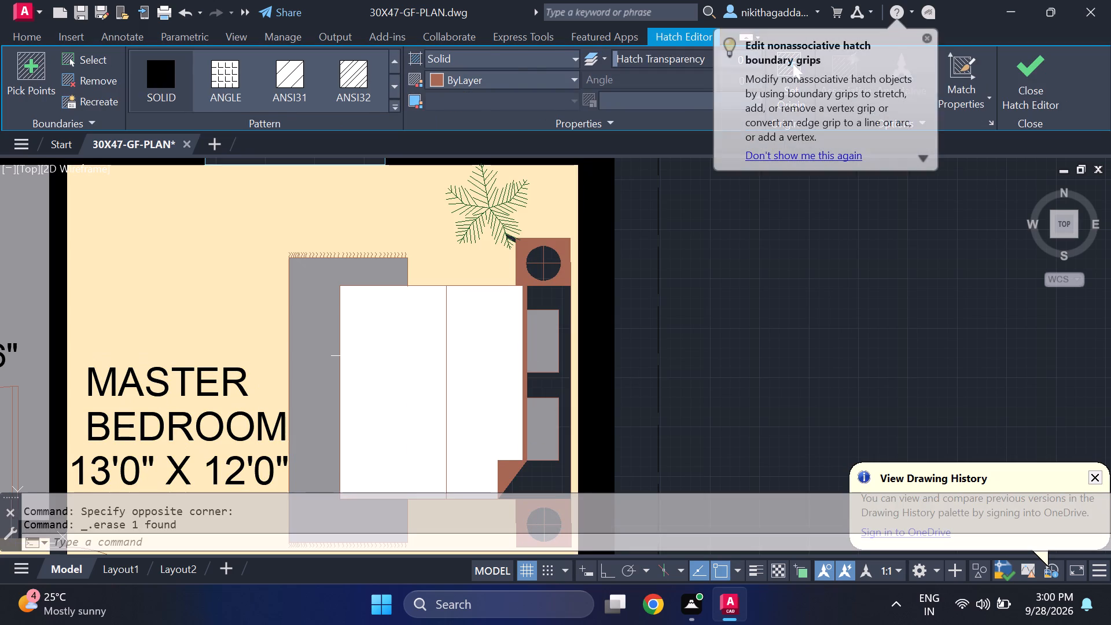
Examine the Bedroom 2 and Master Bedroom furniture fills within the overall floor plan.
scroll(568, 409, "down", 2)
middle_click_drag(565, 447, 564, 447)
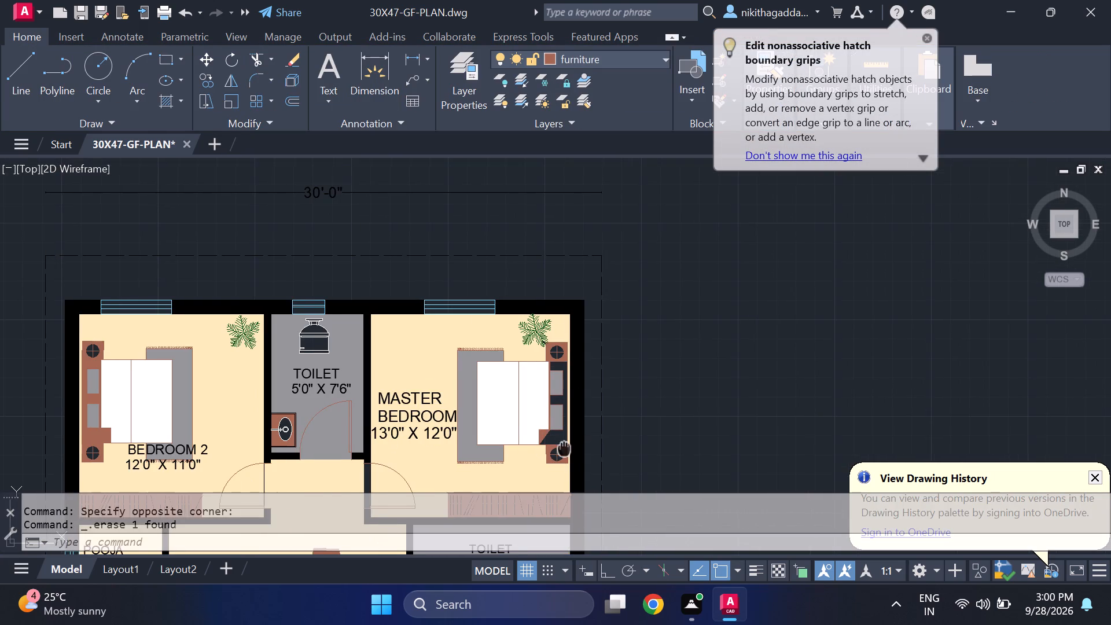
middle_click_drag(564, 447, 619, 400)
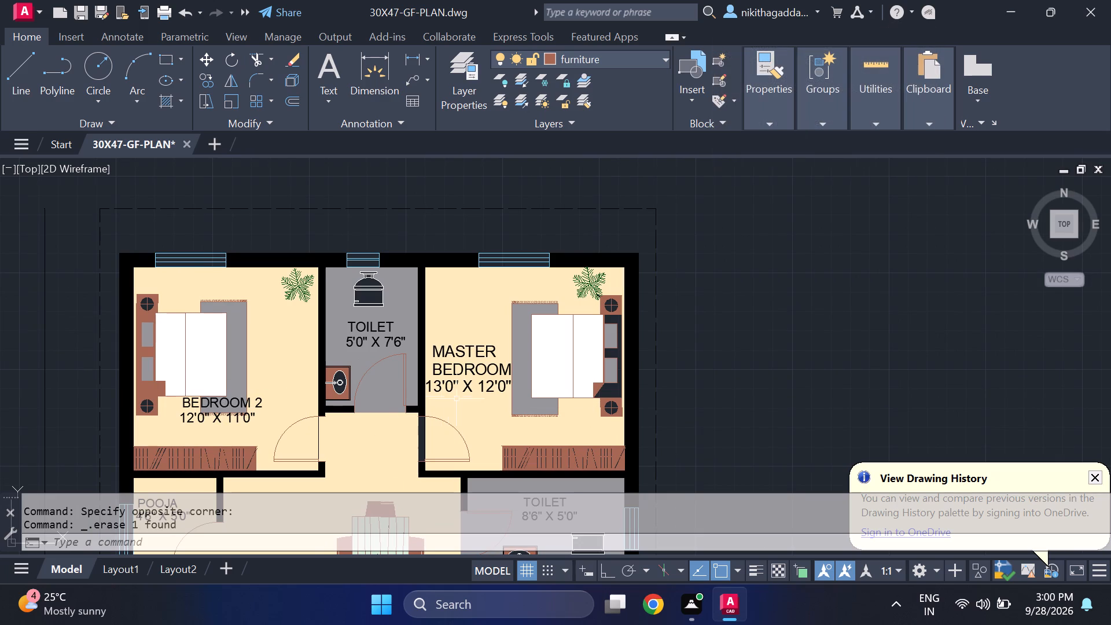
scroll(468, 411, "down", 1)
scroll(466, 413, "up", 1)
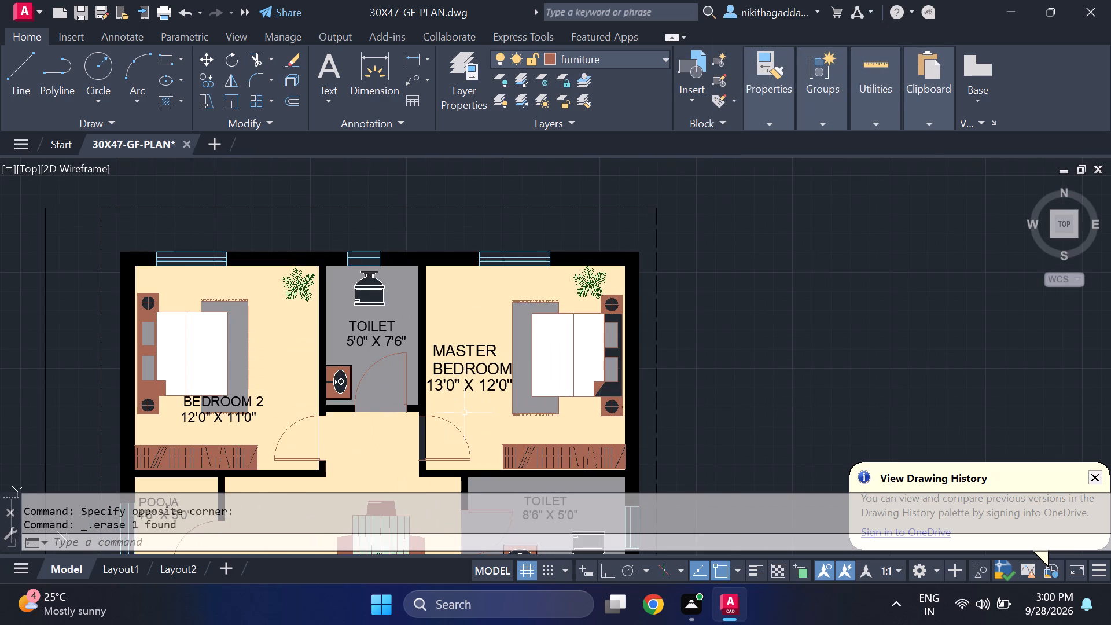
scroll(157, 323, "up", 3)
scroll(172, 320, "down", 4)
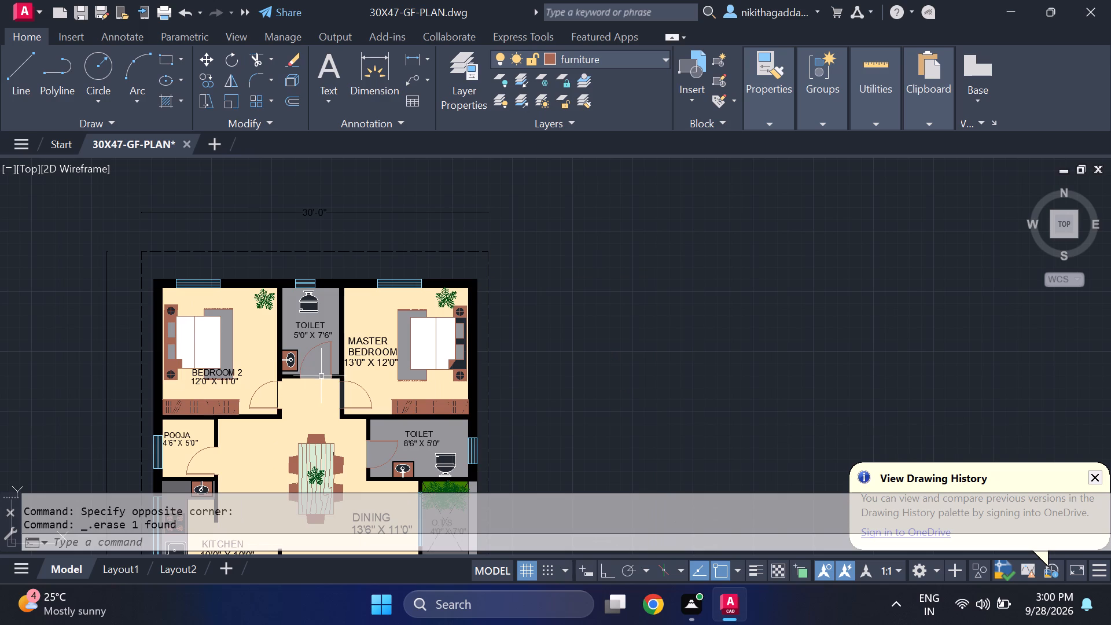
middle_click_drag(424, 388, 476, 285)
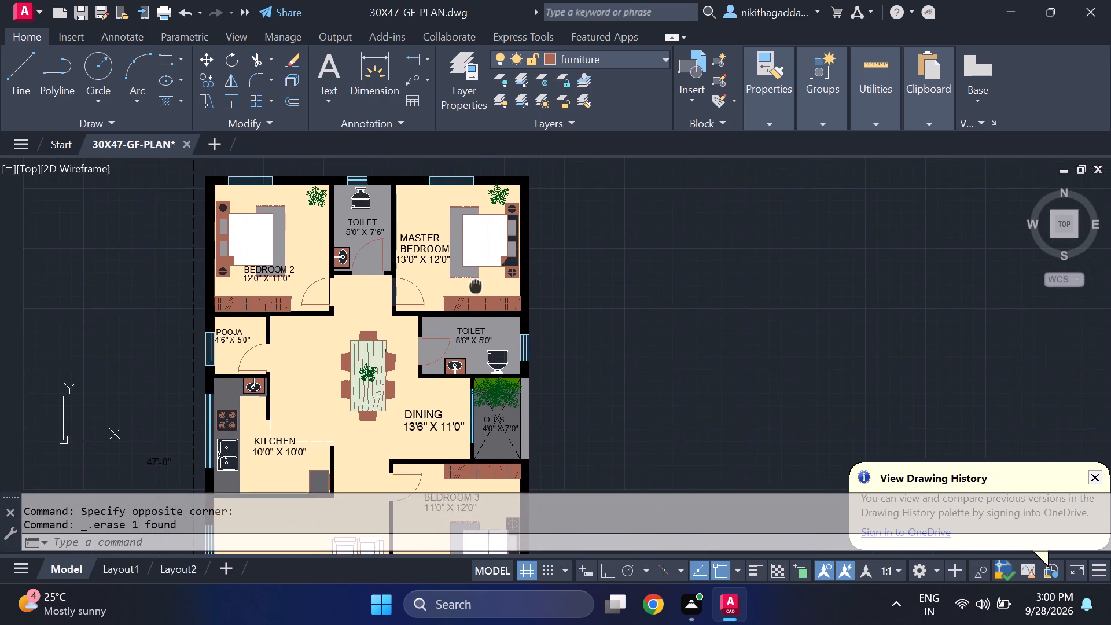
middle_click_drag(476, 285, 503, 376)
middle_click_drag(539, 436, 528, 374)
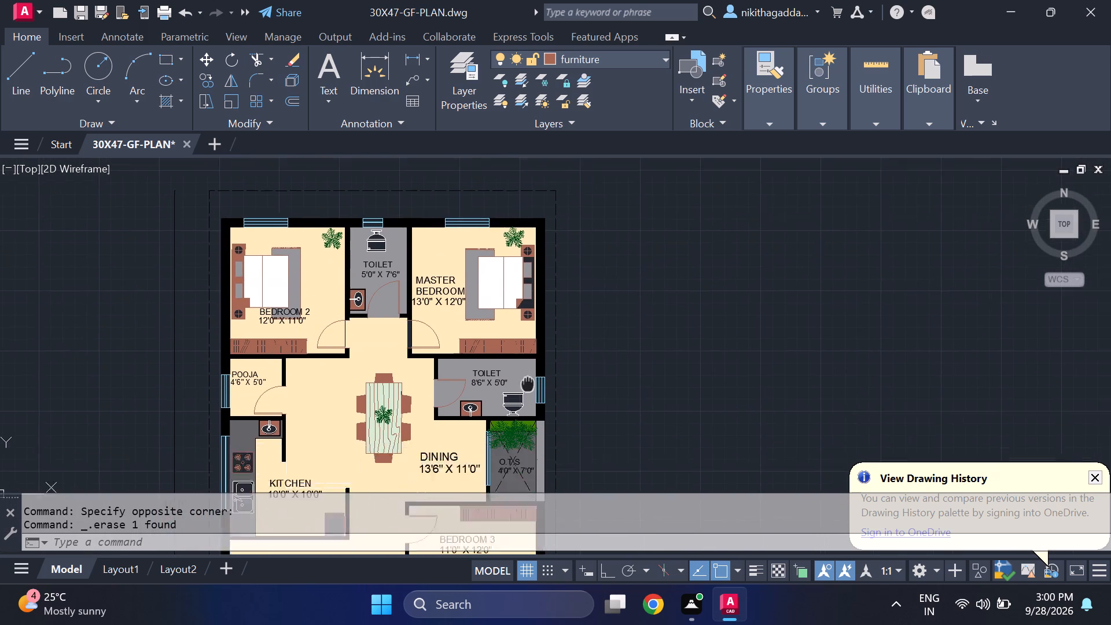
middle_click_drag(528, 374, 577, 376)
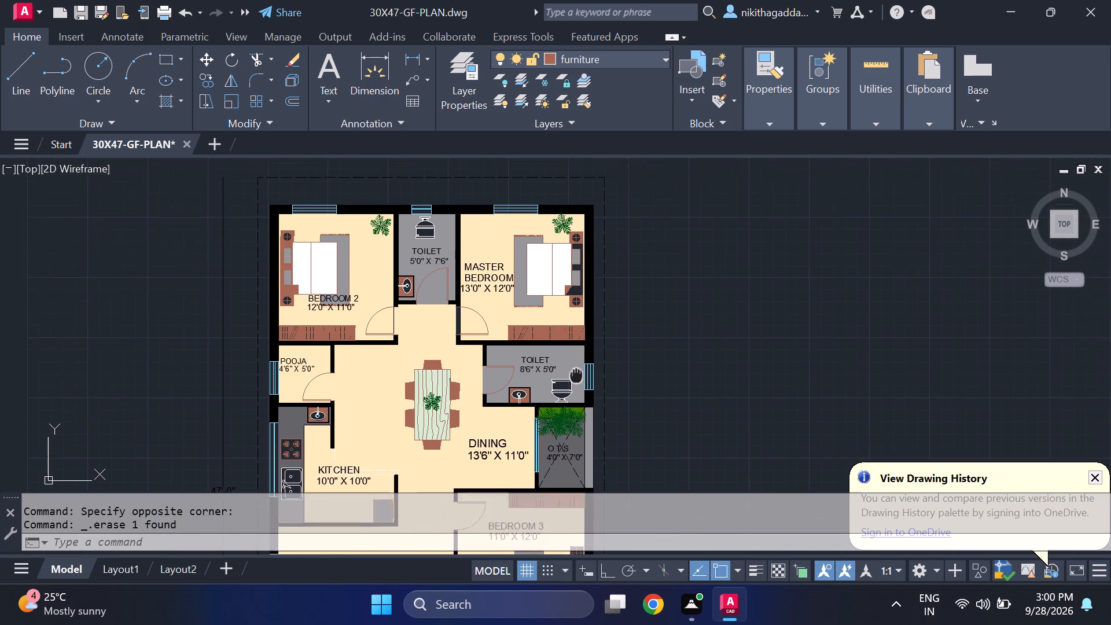
middle_click_drag(577, 376, 576, 397)
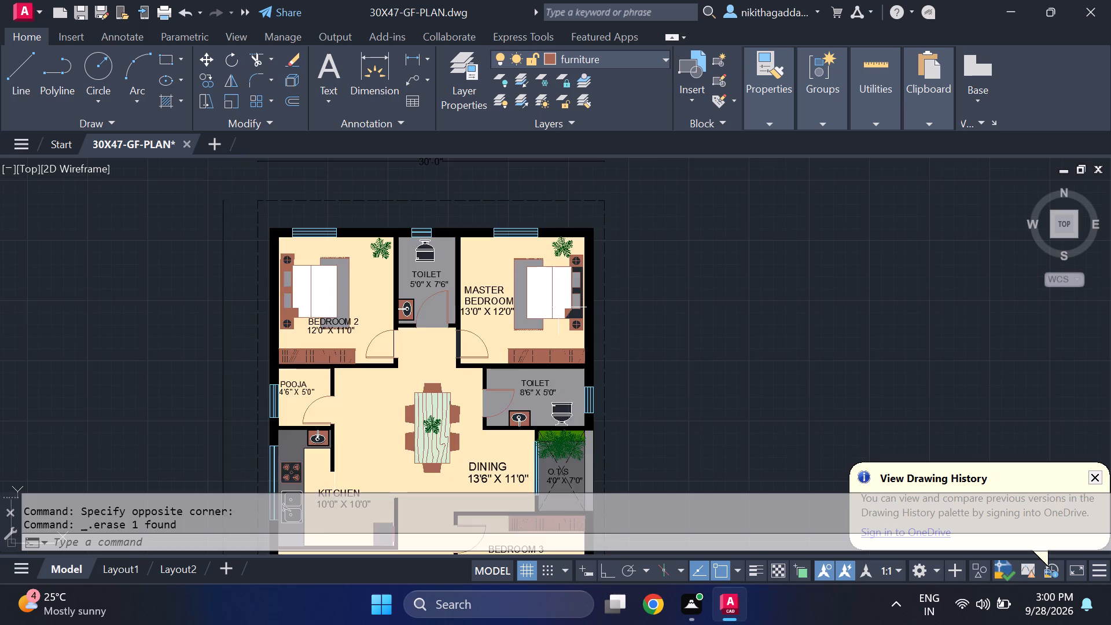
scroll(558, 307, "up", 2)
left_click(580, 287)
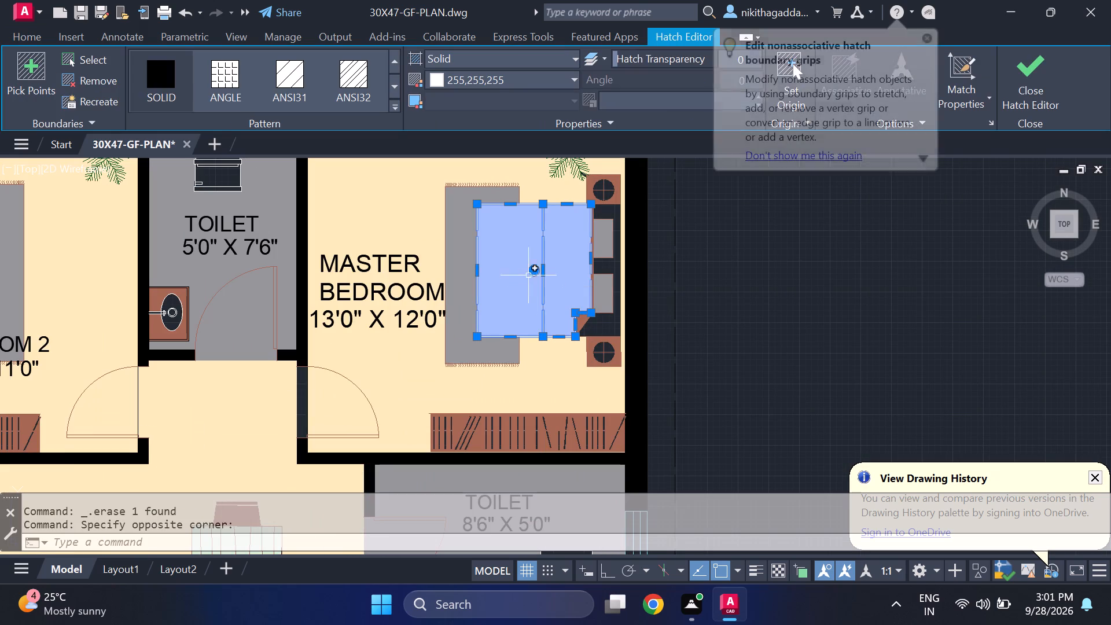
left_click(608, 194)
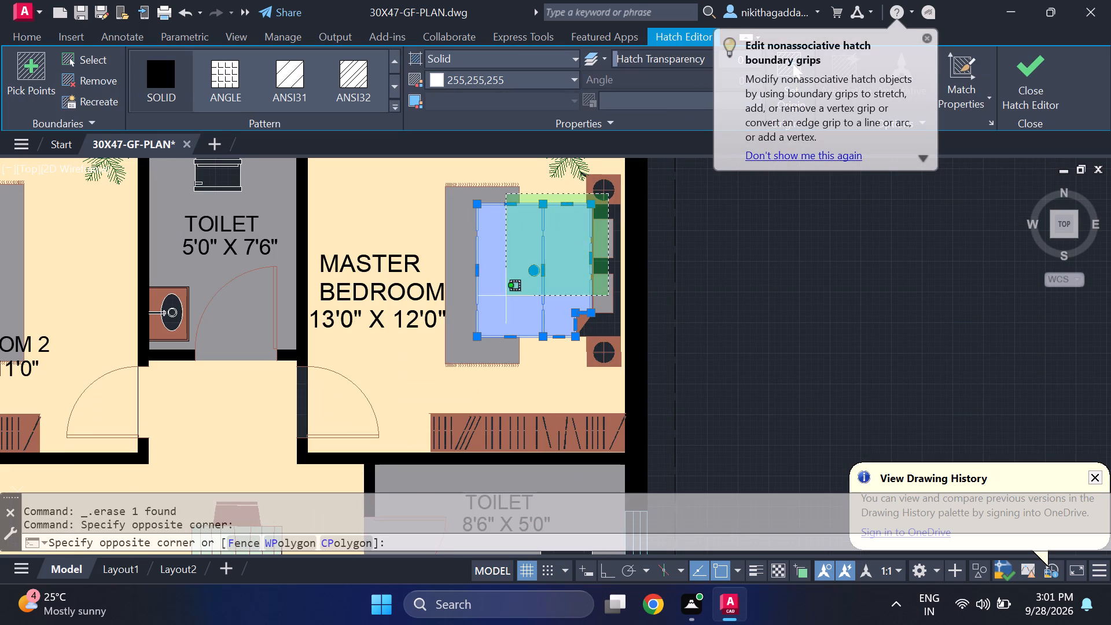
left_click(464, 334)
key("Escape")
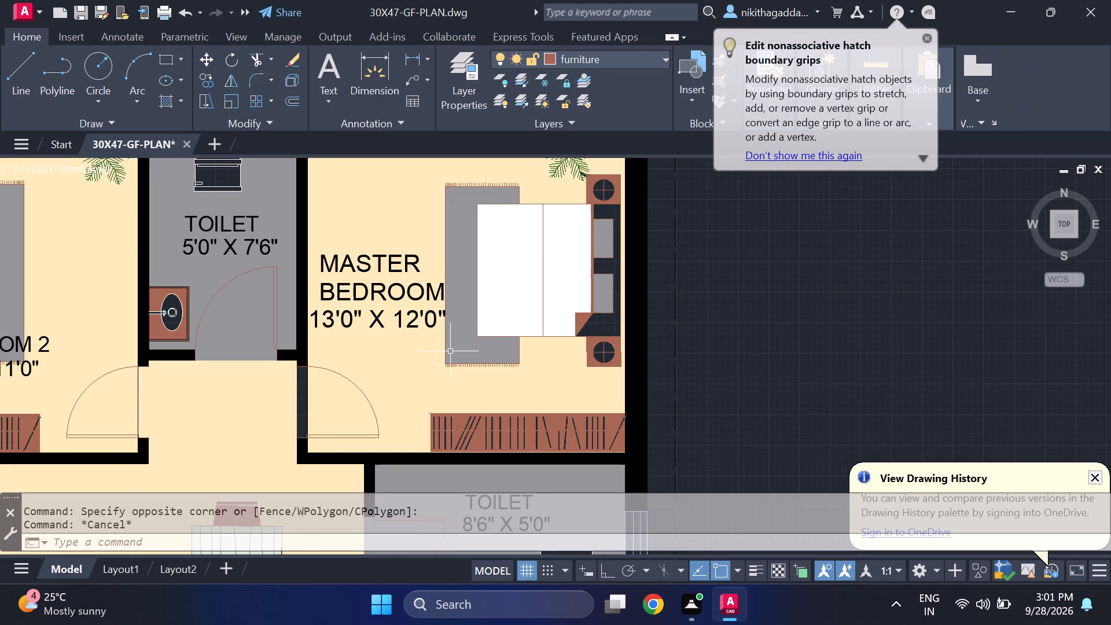
Erase the grey hatch of the Master Bedroom's rug and pillows, together with the bed set's linework.
left_click(450, 353)
key("Delete")
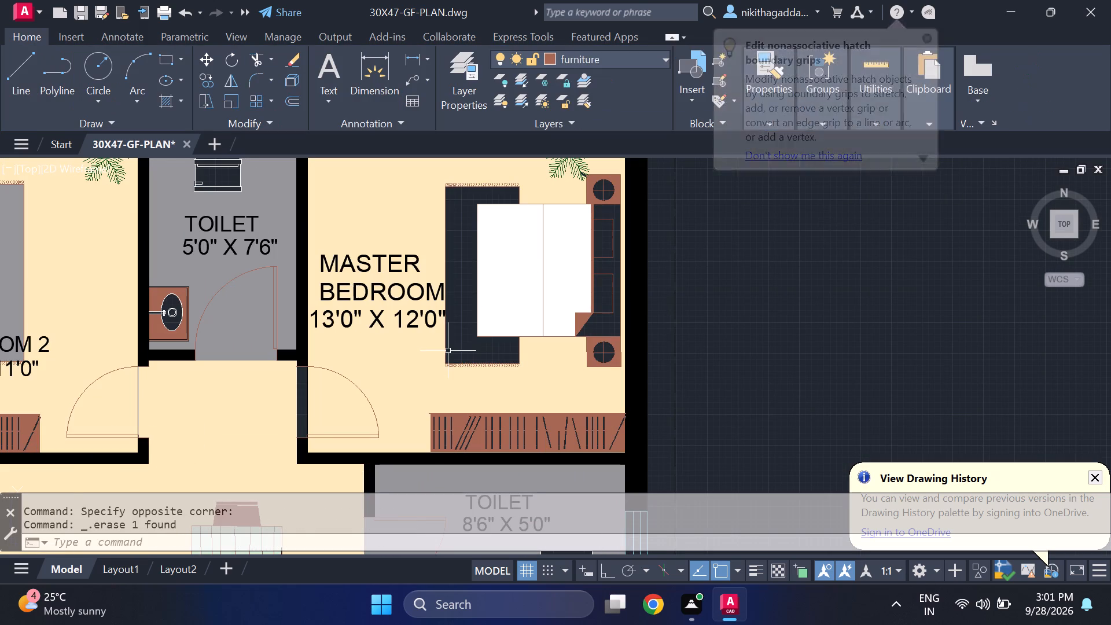
middle_click_drag(486, 200, 486, 245)
scroll(486, 240, "up", 2)
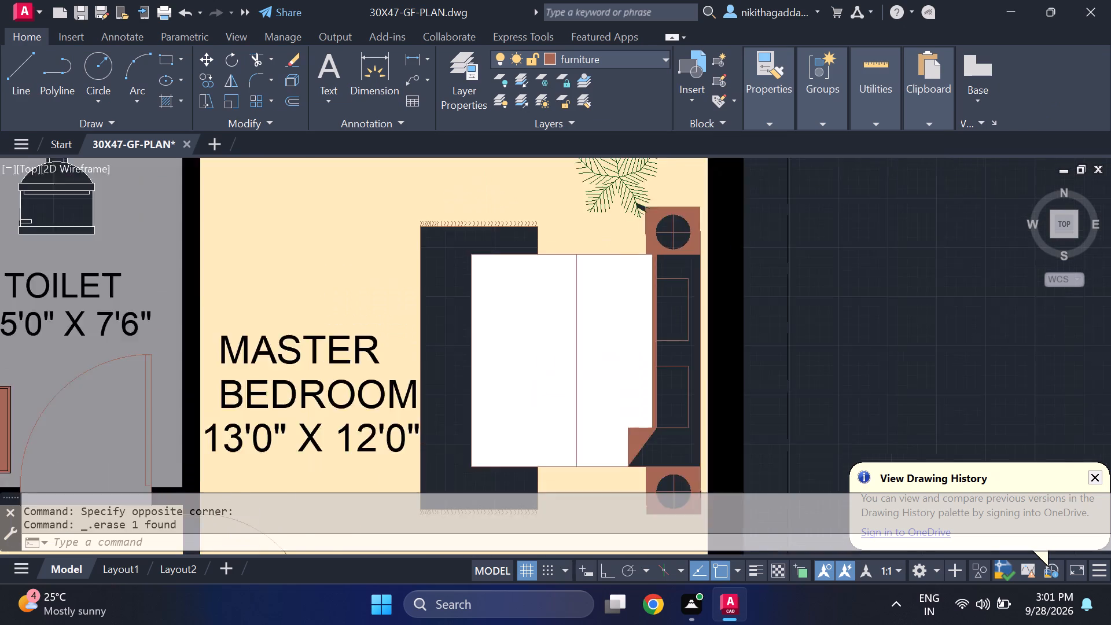
left_click(491, 218)
key("Delete")
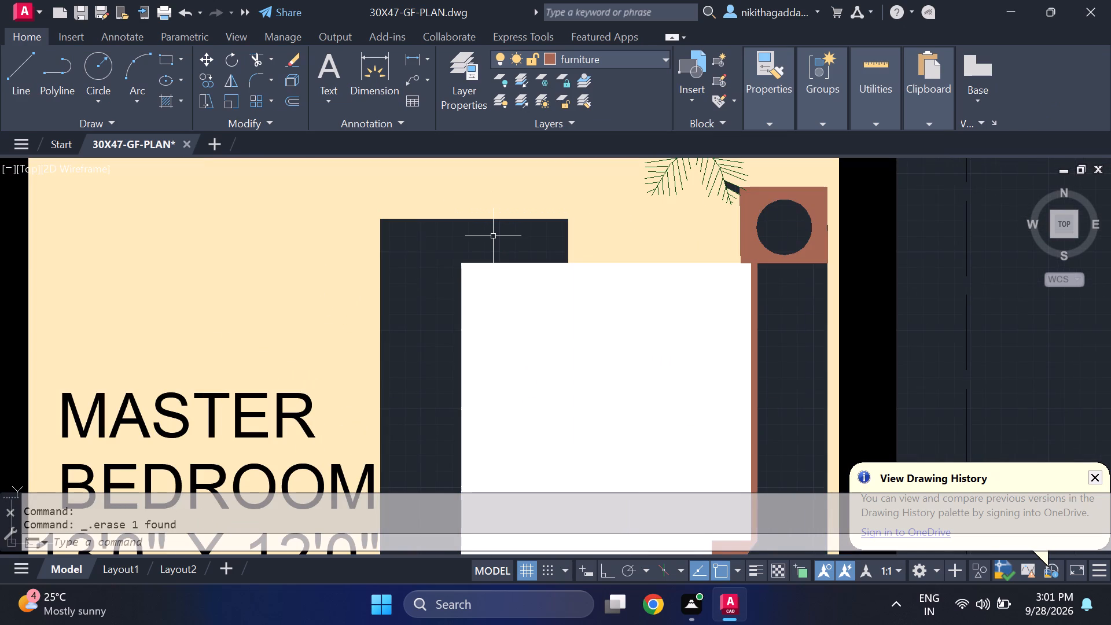
Erase the Master Bedroom's white bed-cover hatch and the brown hatch on the upper nightstand and narrow strip.
left_click(512, 248)
left_click(438, 334)
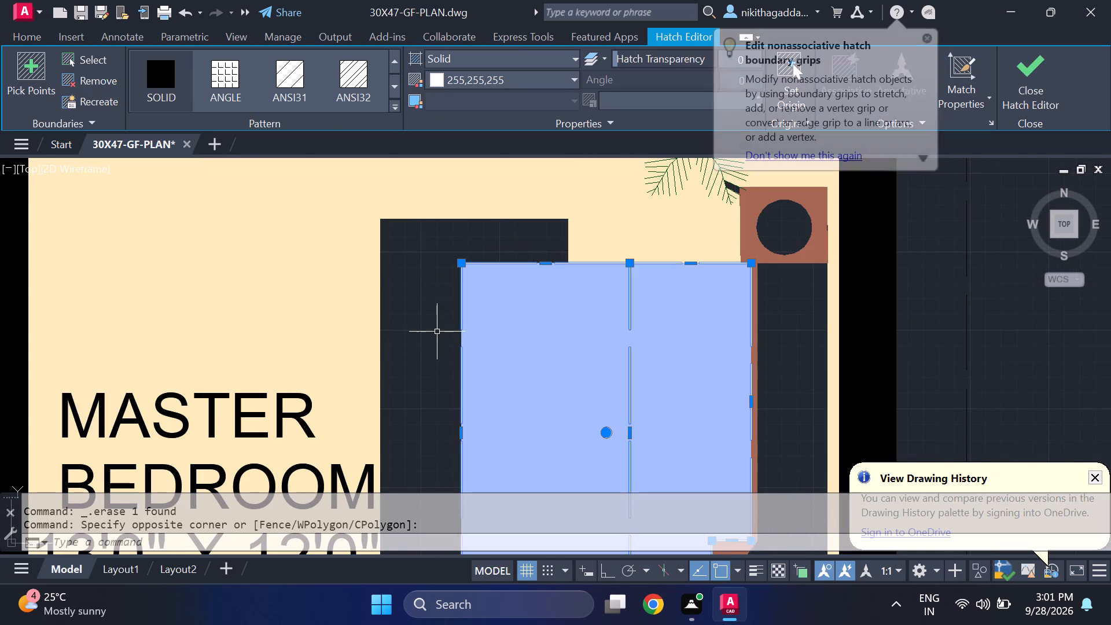
key("Delete")
left_click(759, 354)
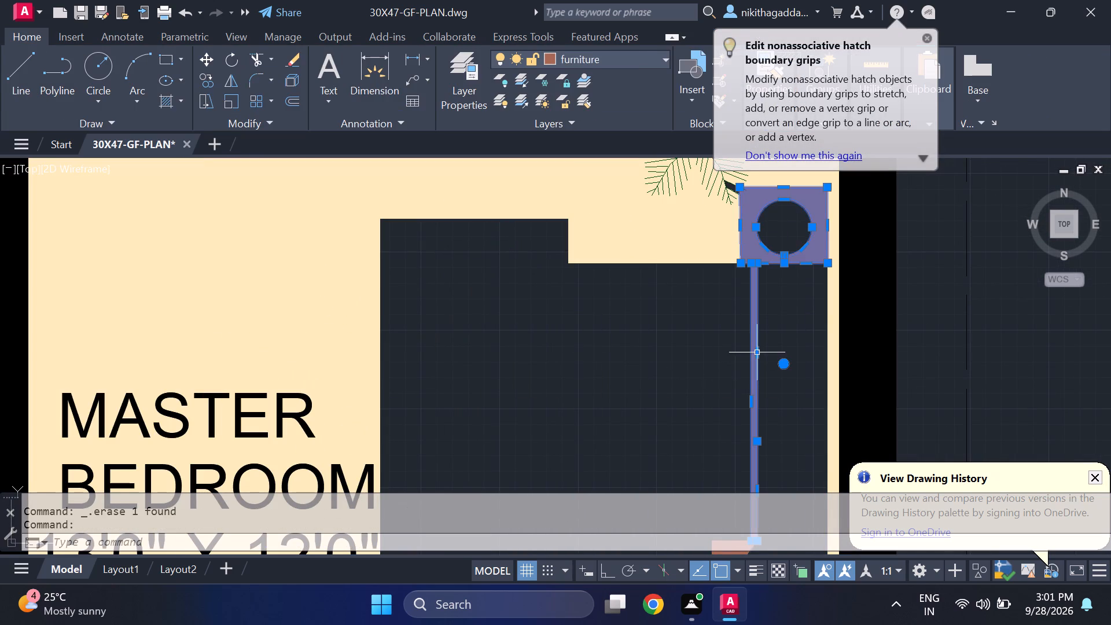
key("Delete")
Erase the remaining brown hatch on the Master Bedroom bed's folded corner and lower nightstand.
scroll(744, 402, "down", 3)
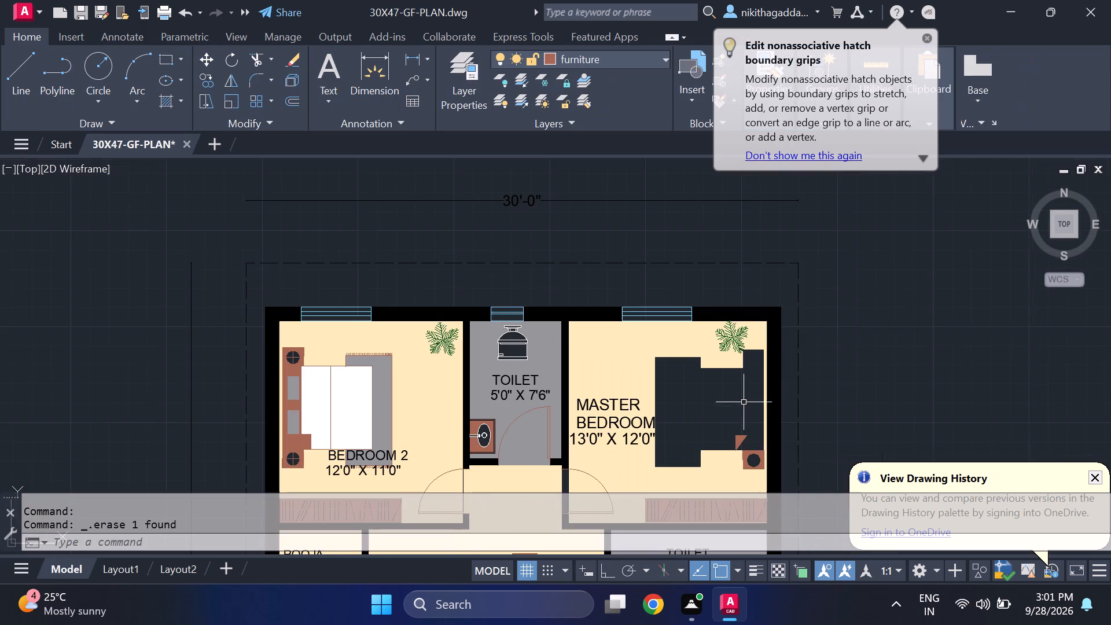
middle_click_drag(740, 412, 727, 372)
scroll(731, 385, "up", 3)
left_click(735, 407)
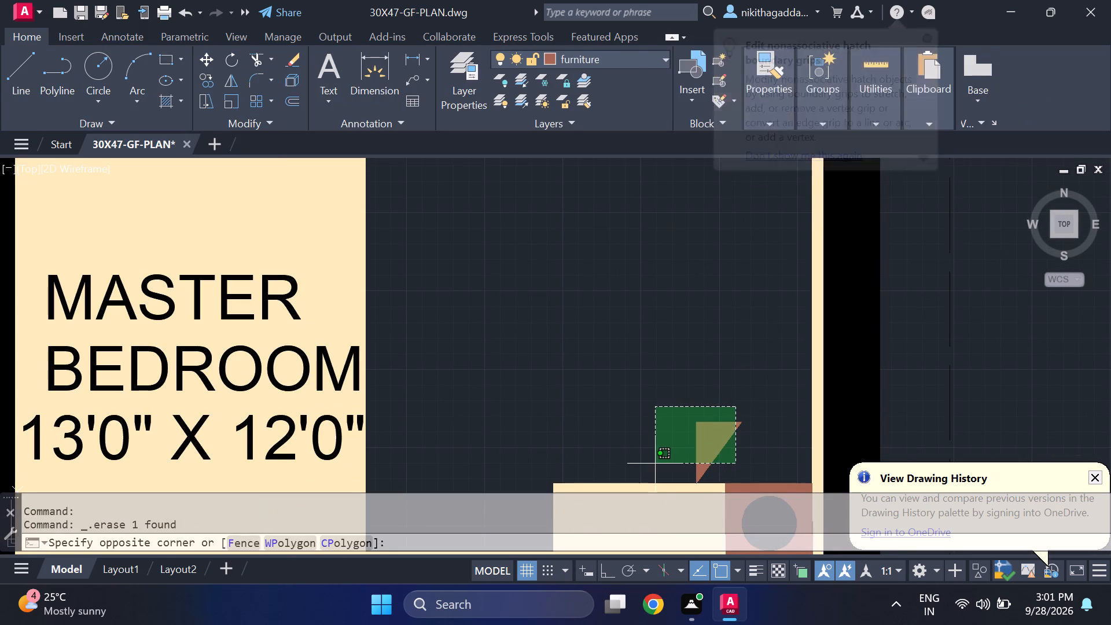
left_click(655, 464)
middle_click_drag(761, 479, 749, 416)
key("Delete")
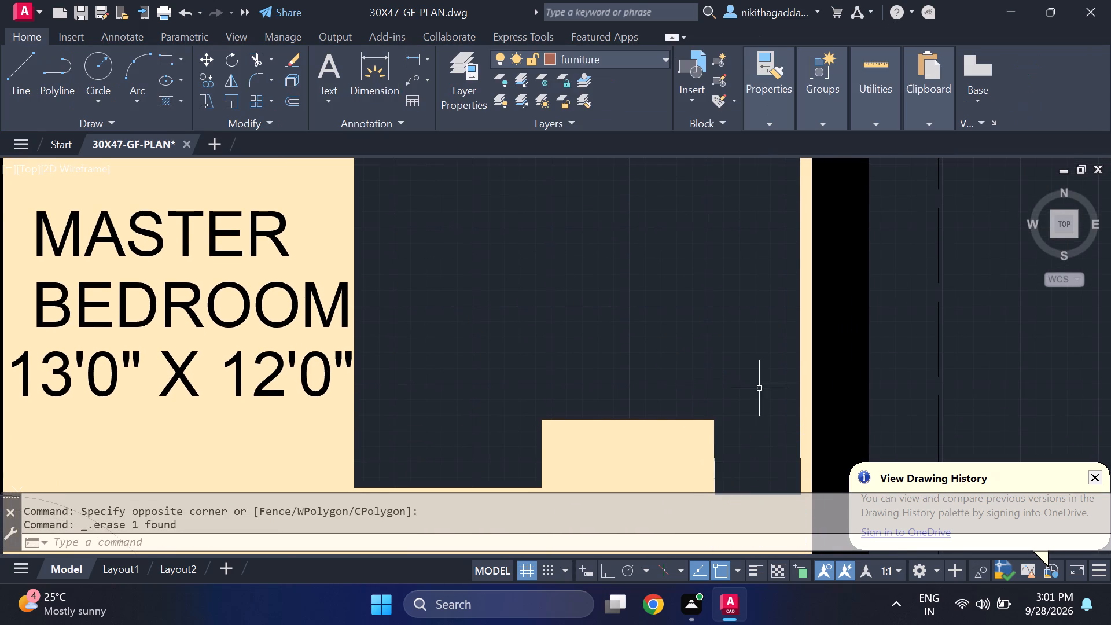
Copy Bedroom 2's complete bed set, including nightstands, pillows, rug and hatches, to the empty area outside the plan.
scroll(738, 391, "down", 4)
scroll(444, 359, "up", 3)
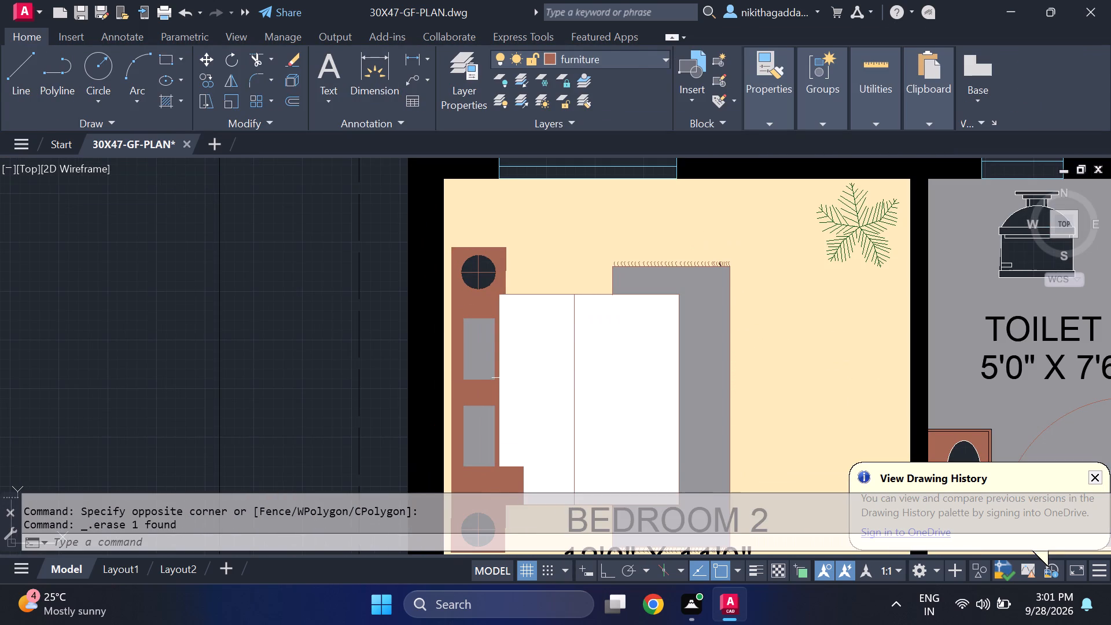
left_click(518, 376)
left_click(481, 310)
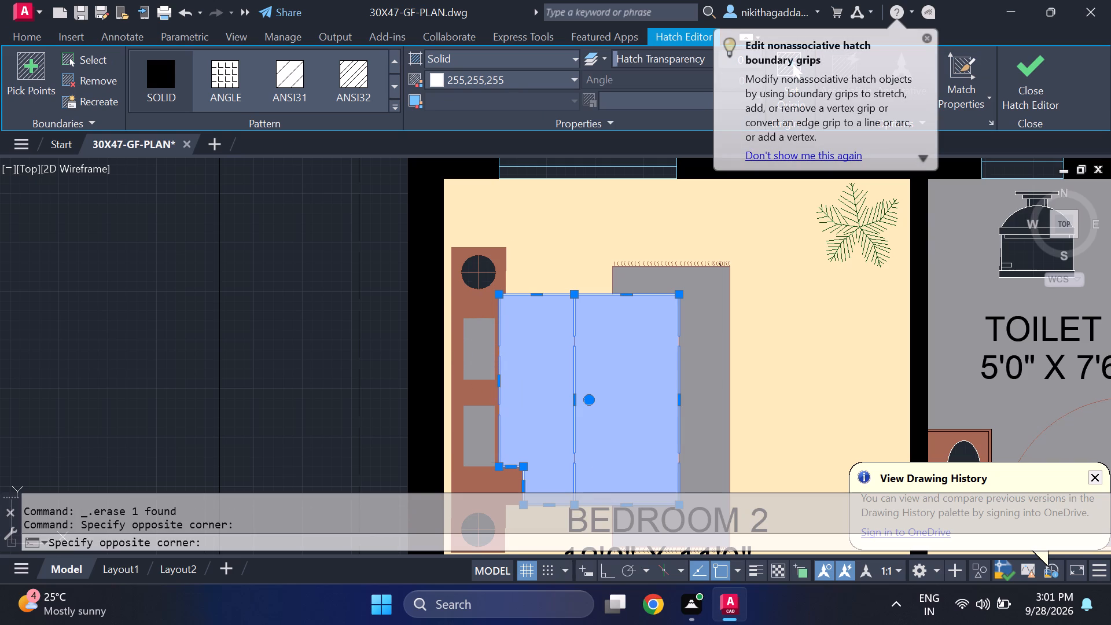
scroll(491, 325, "up", 2)
left_click(551, 245)
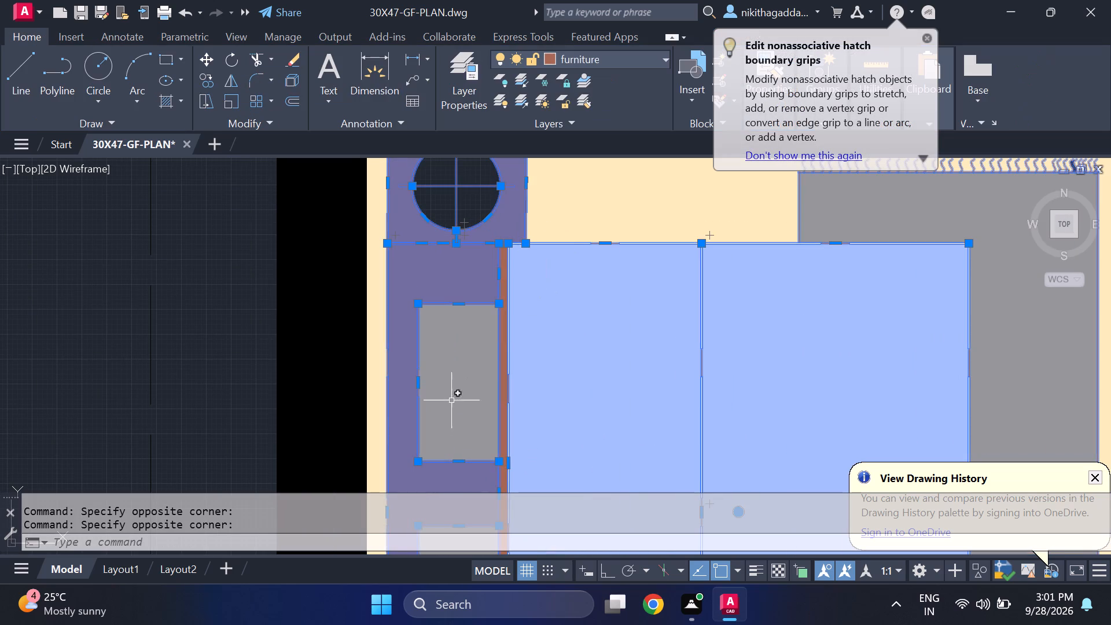
left_click_drag(521, 315, 510, 328)
left_click(460, 387)
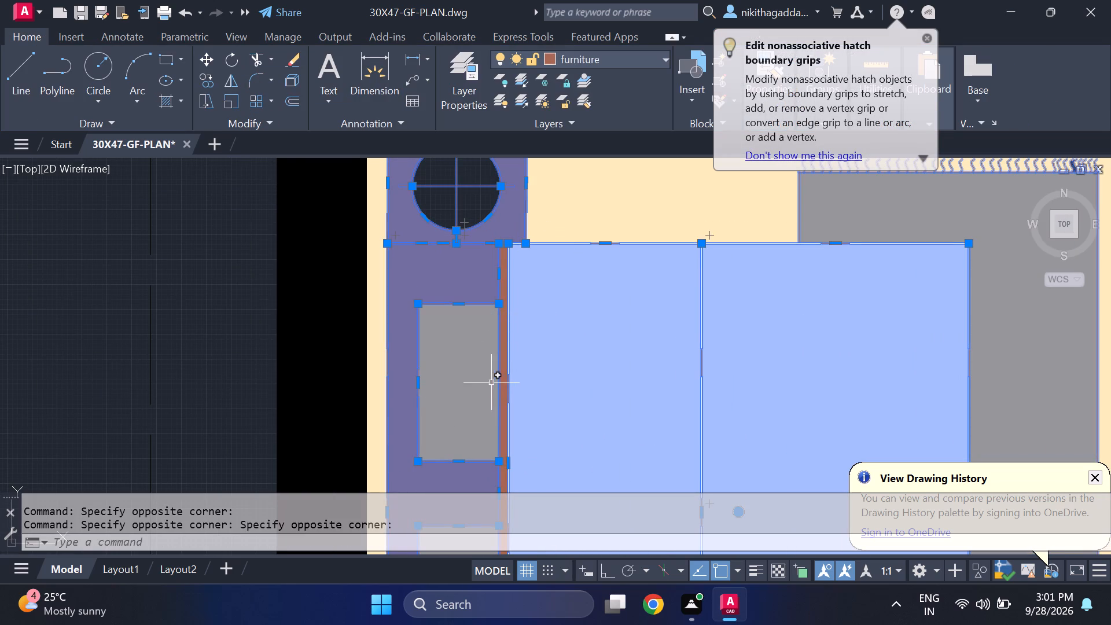
left_click(502, 395)
scroll(502, 372, "down", 2)
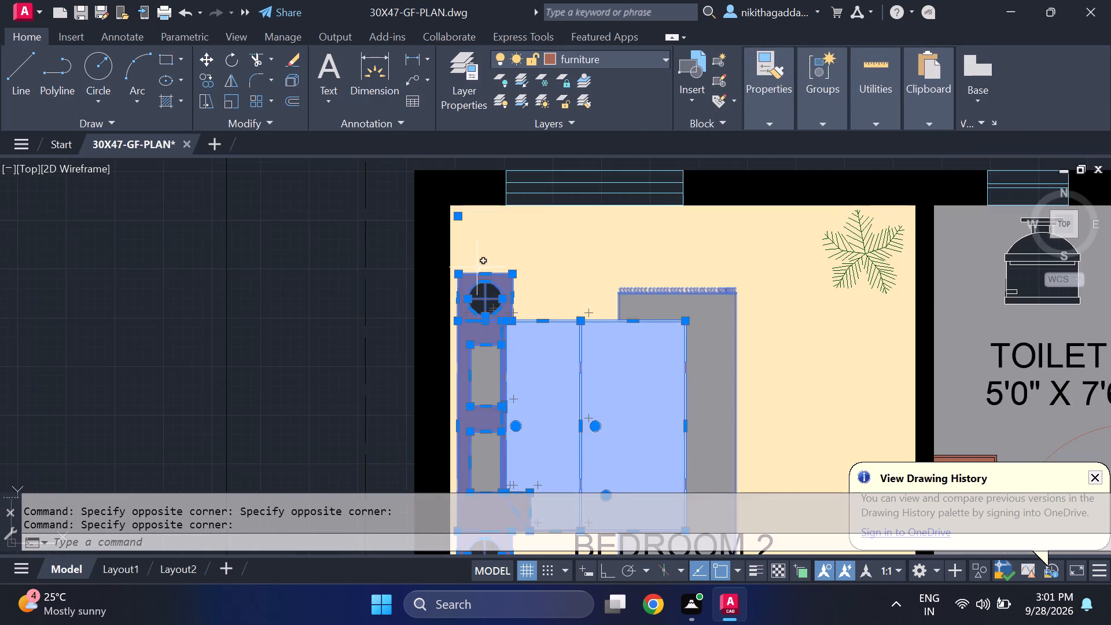
scroll(477, 267, "up", 2)
scroll(892, 379, "down", 3)
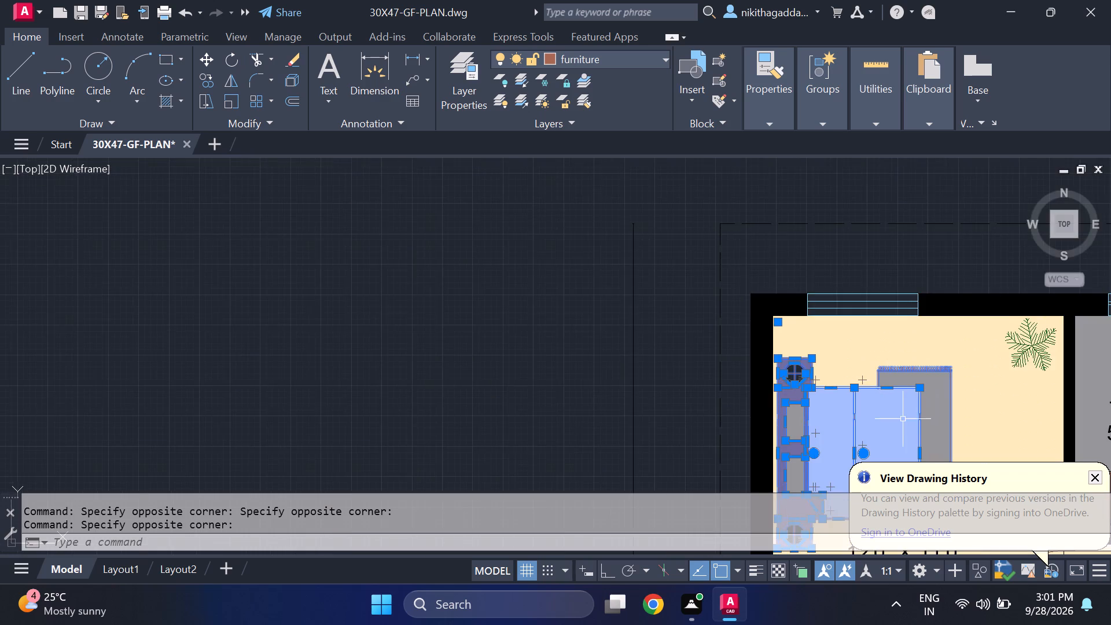
middle_click_drag(889, 410, 780, 291)
left_click(828, 342)
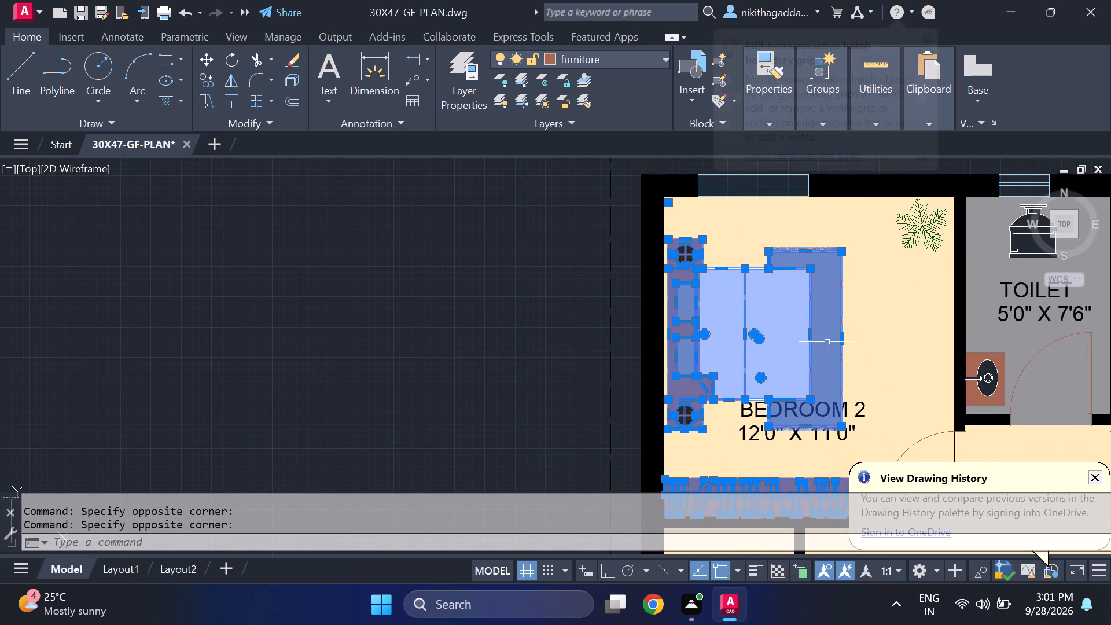
scroll(733, 398, "up", 1)
scroll(673, 436, "up", 2)
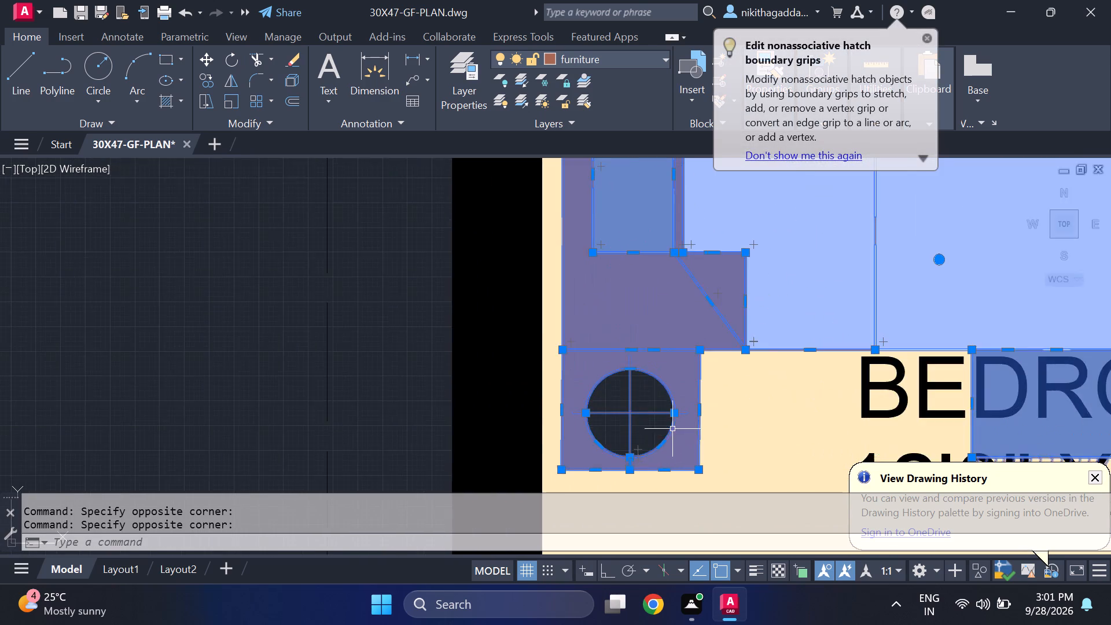
scroll(672, 428, "down", 3)
middle_click_drag(698, 317, 587, 319)
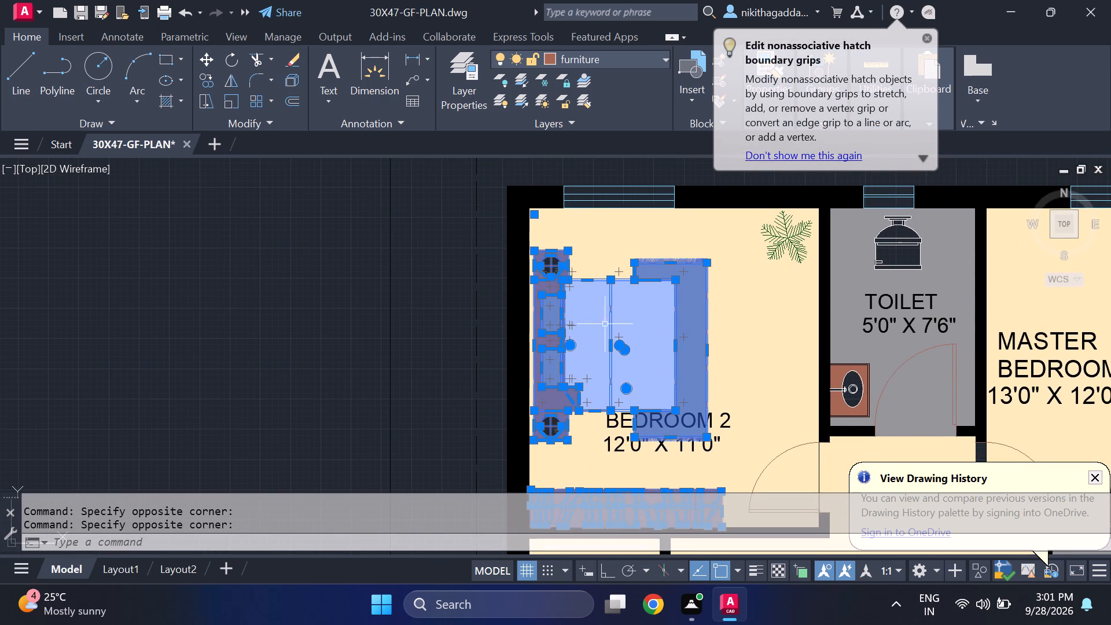
type("CO")
key("Return")
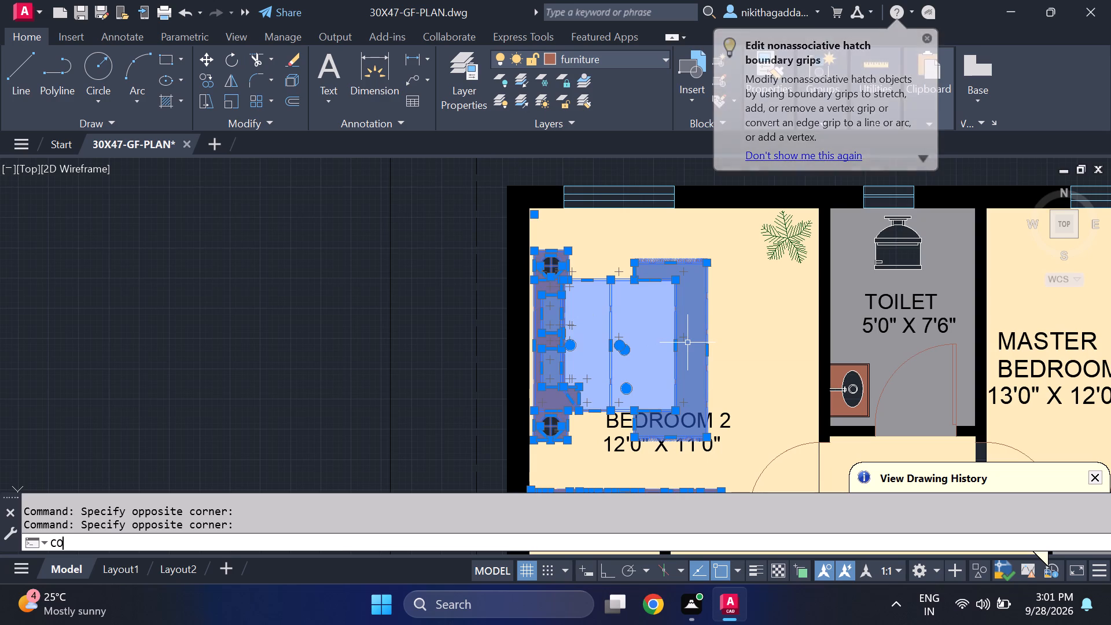
left_click(596, 347)
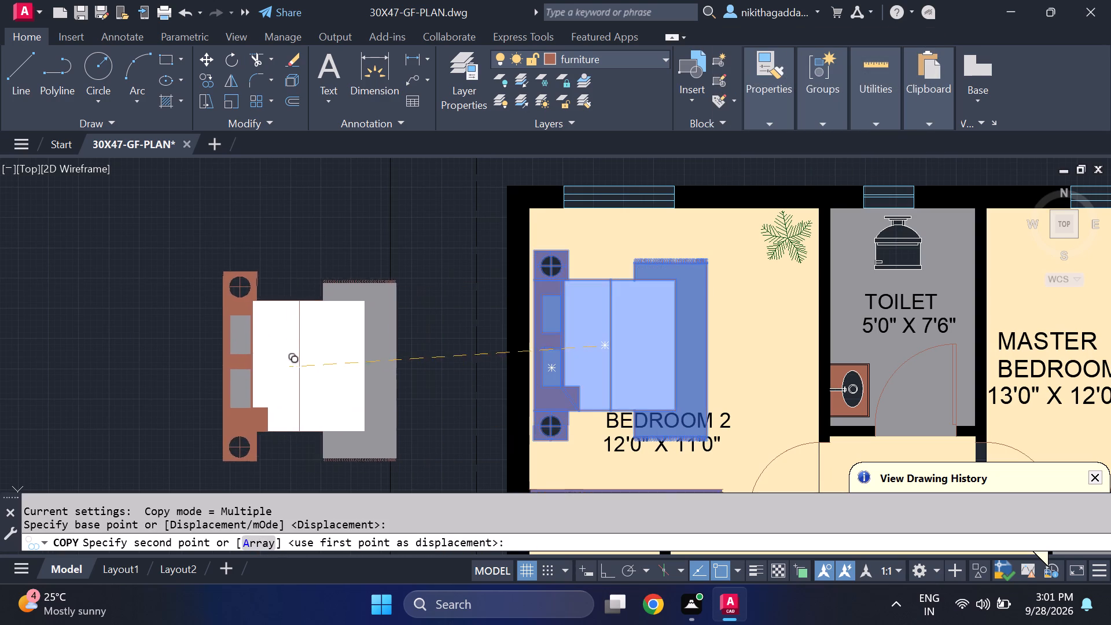
left_click(268, 361)
key("Escape")
Move the copied bed set and its attached wardrobe hatch farther away from the floor plan.
left_click(344, 223)
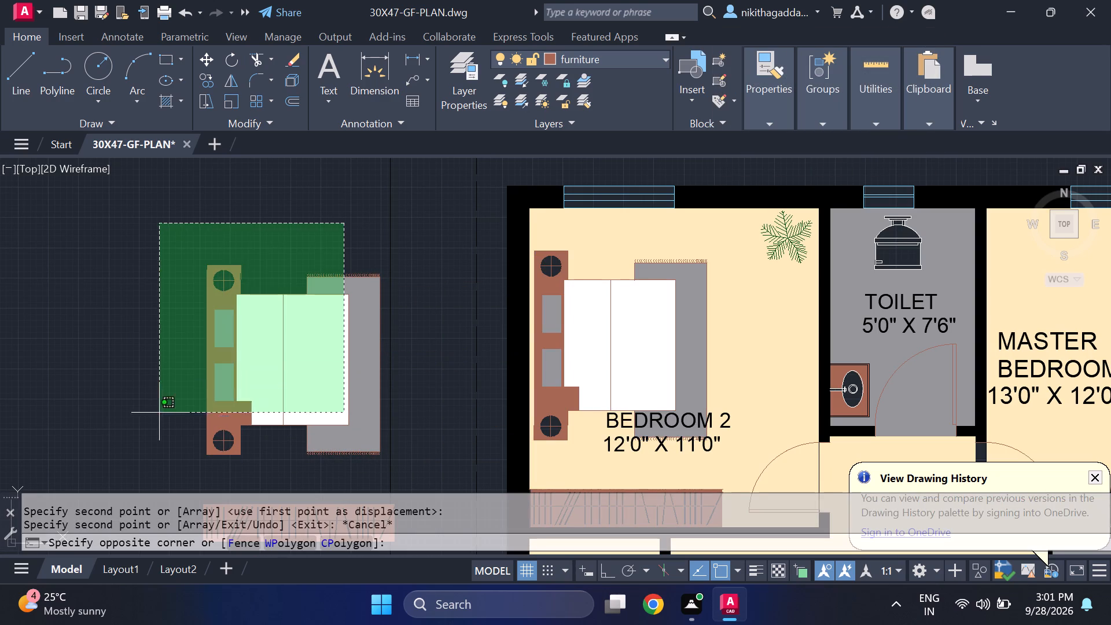
left_click(125, 463)
left_click(419, 275)
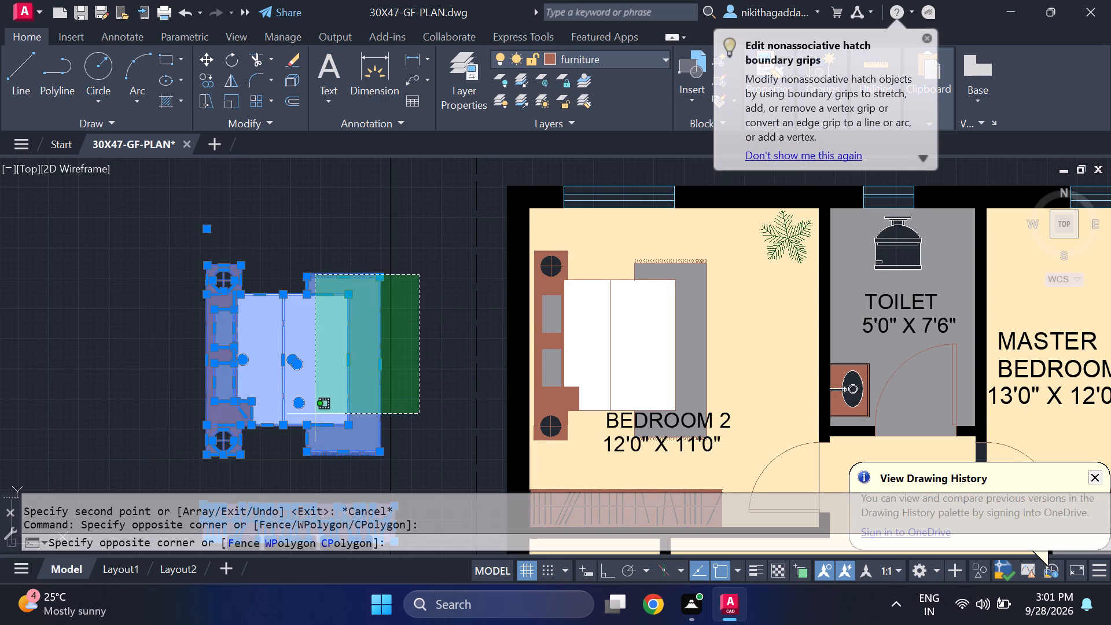
left_click(442, 287)
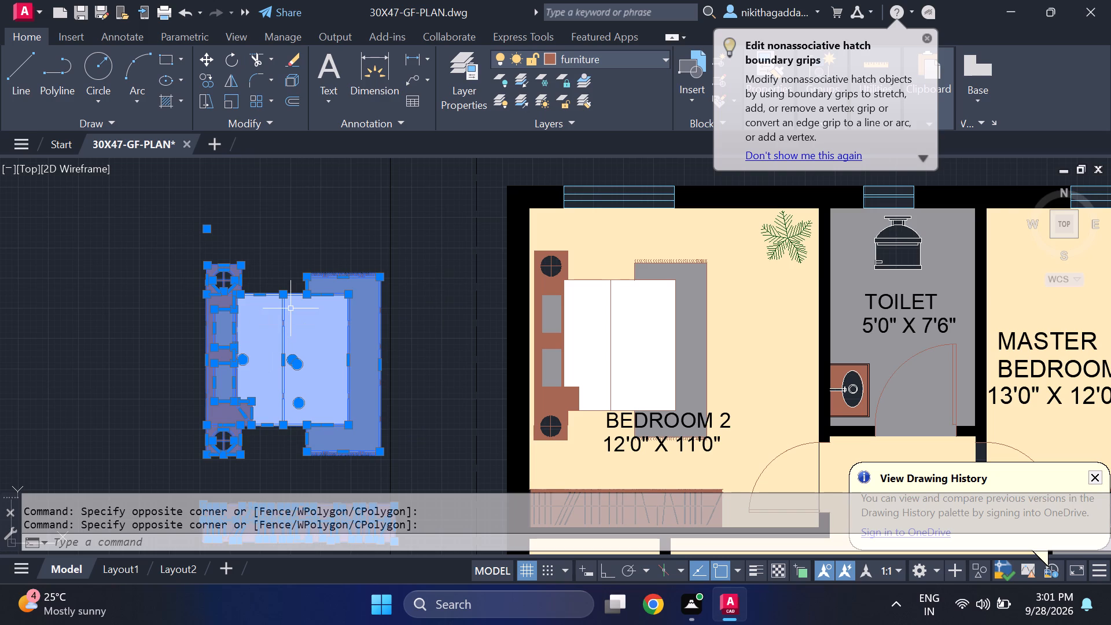
key("m")
key("Return")
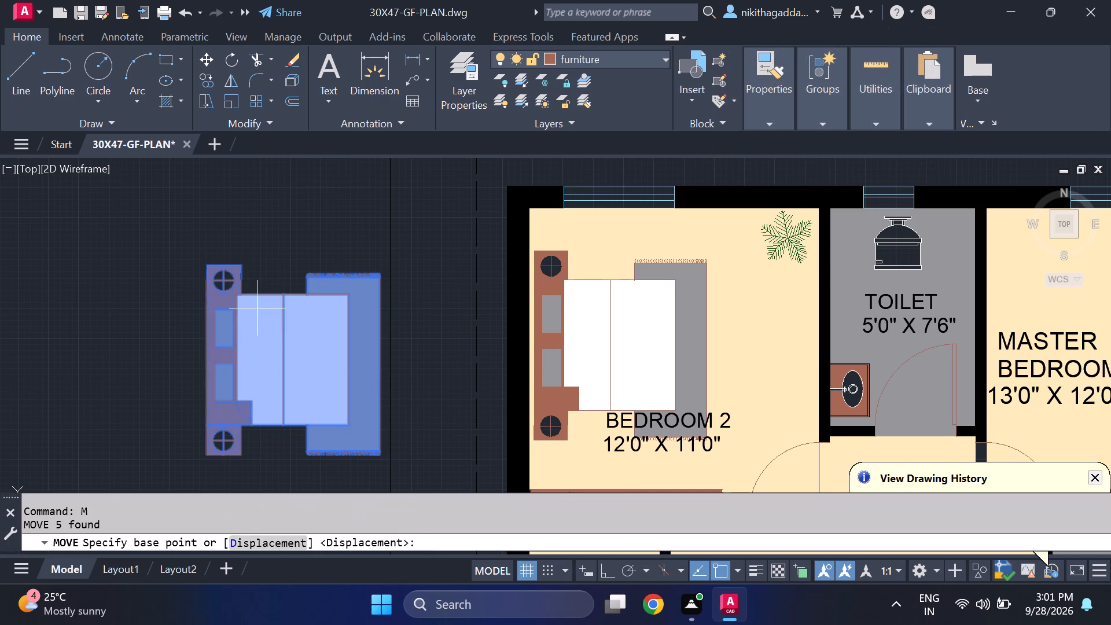
left_click(207, 354)
scroll(9, 355, "down", 1)
middle_click_drag(13, 355, 31, 359)
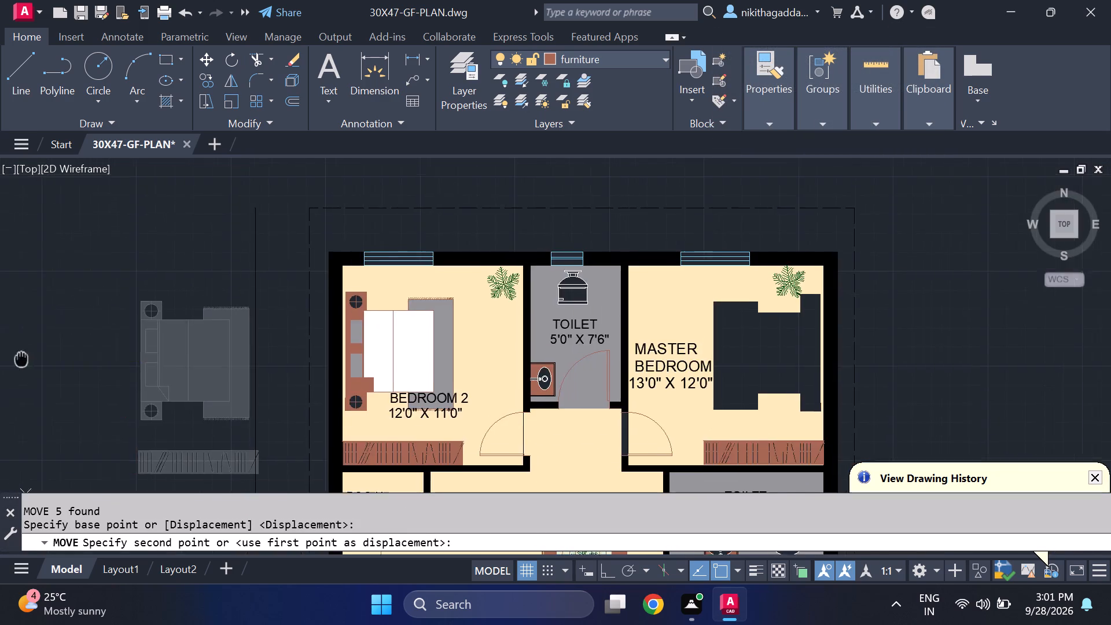
middle_click_drag(31, 359, 455, 358)
left_click(180, 337)
key("Escape")
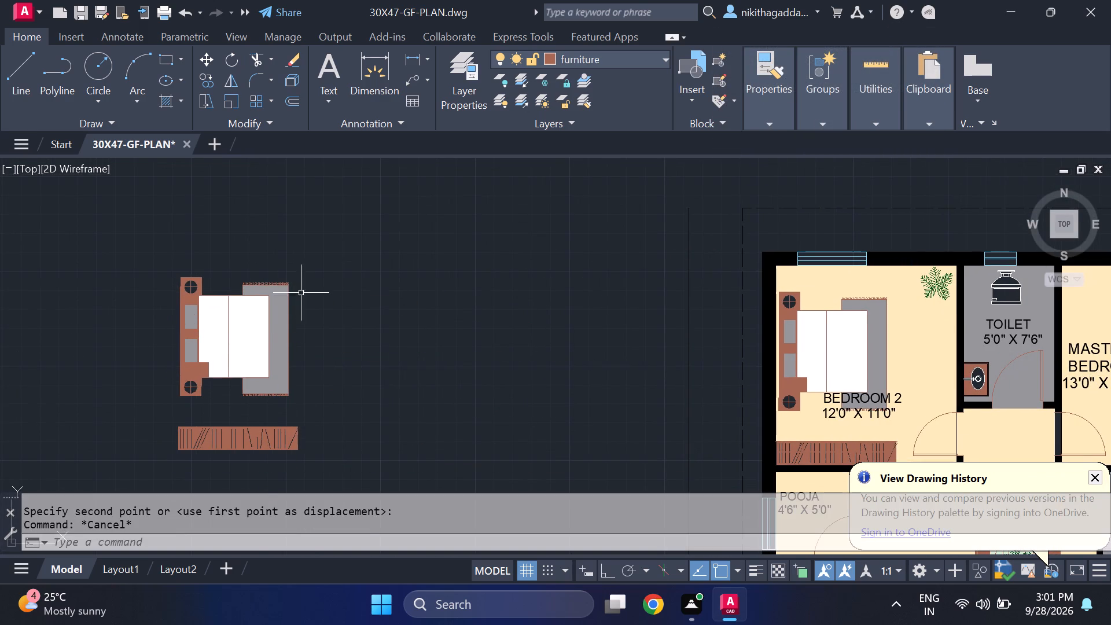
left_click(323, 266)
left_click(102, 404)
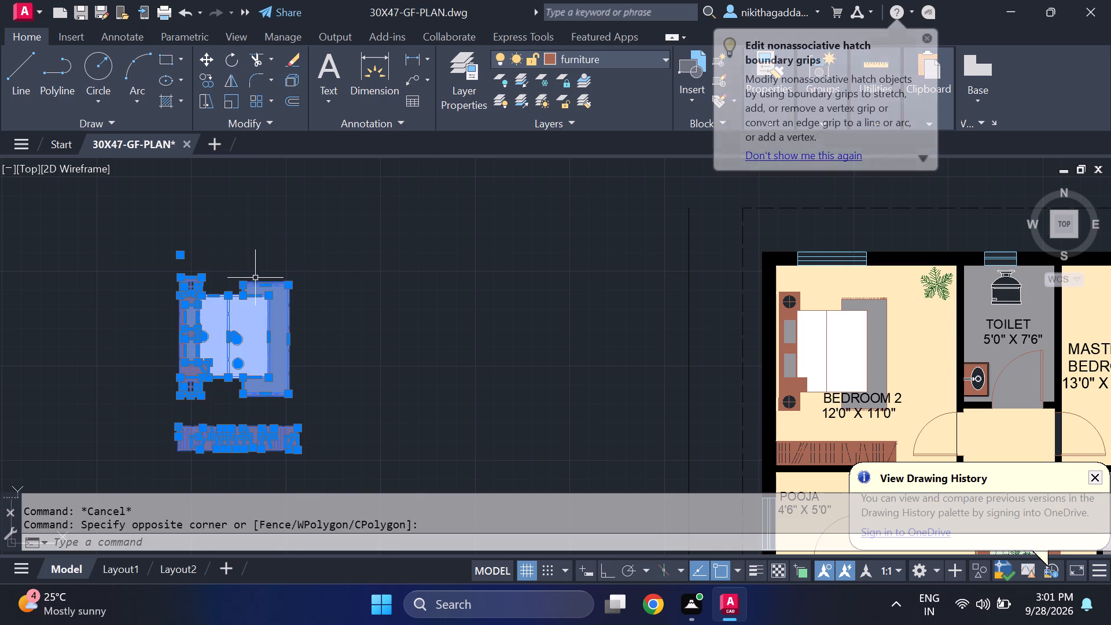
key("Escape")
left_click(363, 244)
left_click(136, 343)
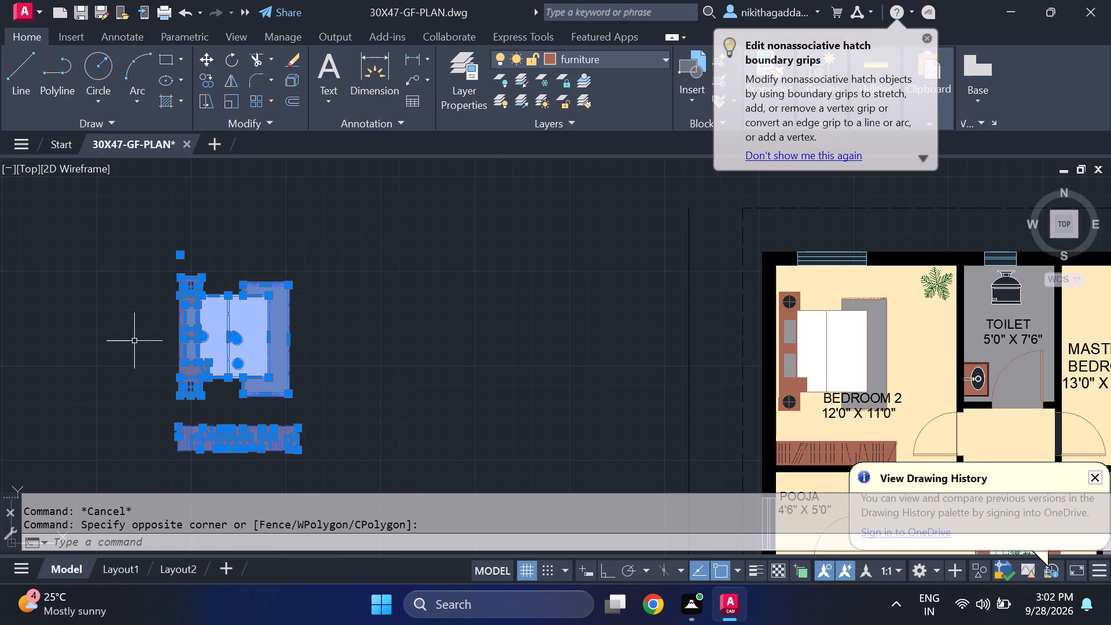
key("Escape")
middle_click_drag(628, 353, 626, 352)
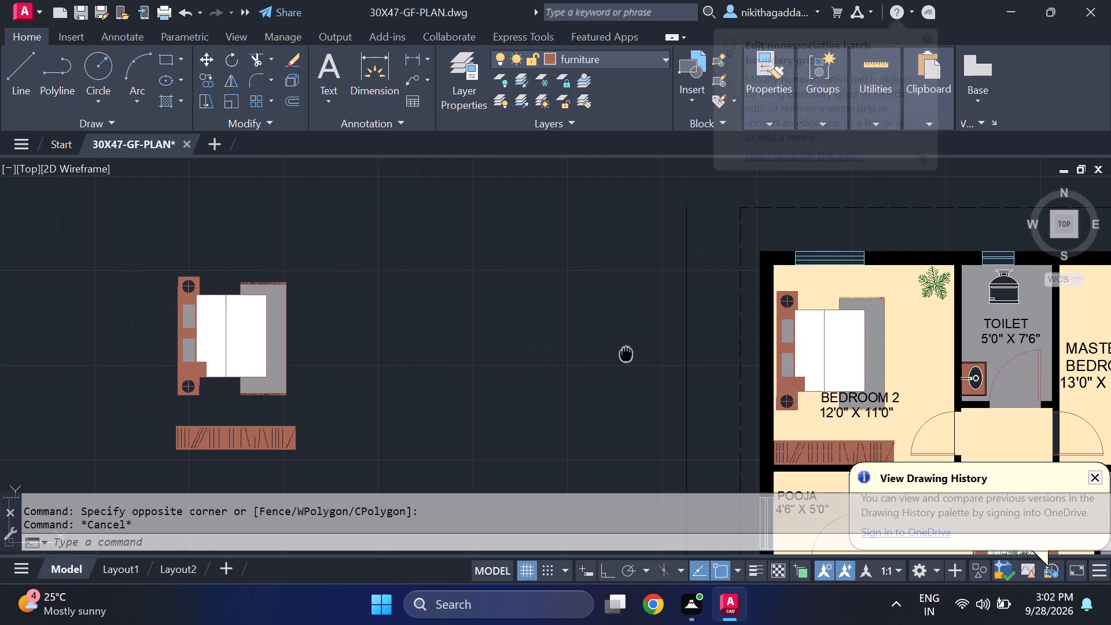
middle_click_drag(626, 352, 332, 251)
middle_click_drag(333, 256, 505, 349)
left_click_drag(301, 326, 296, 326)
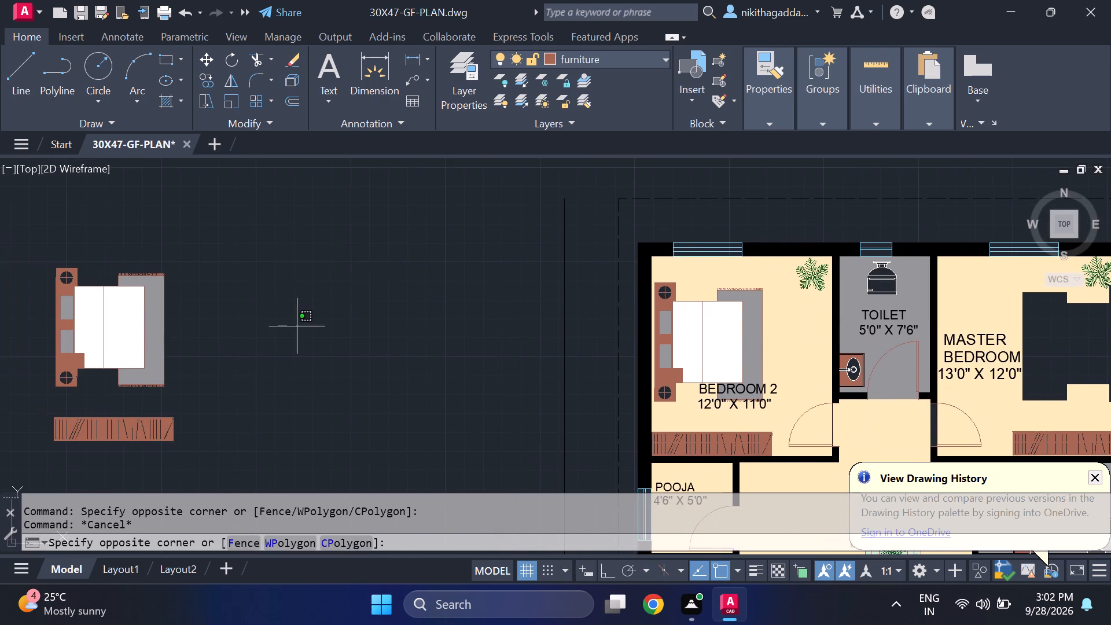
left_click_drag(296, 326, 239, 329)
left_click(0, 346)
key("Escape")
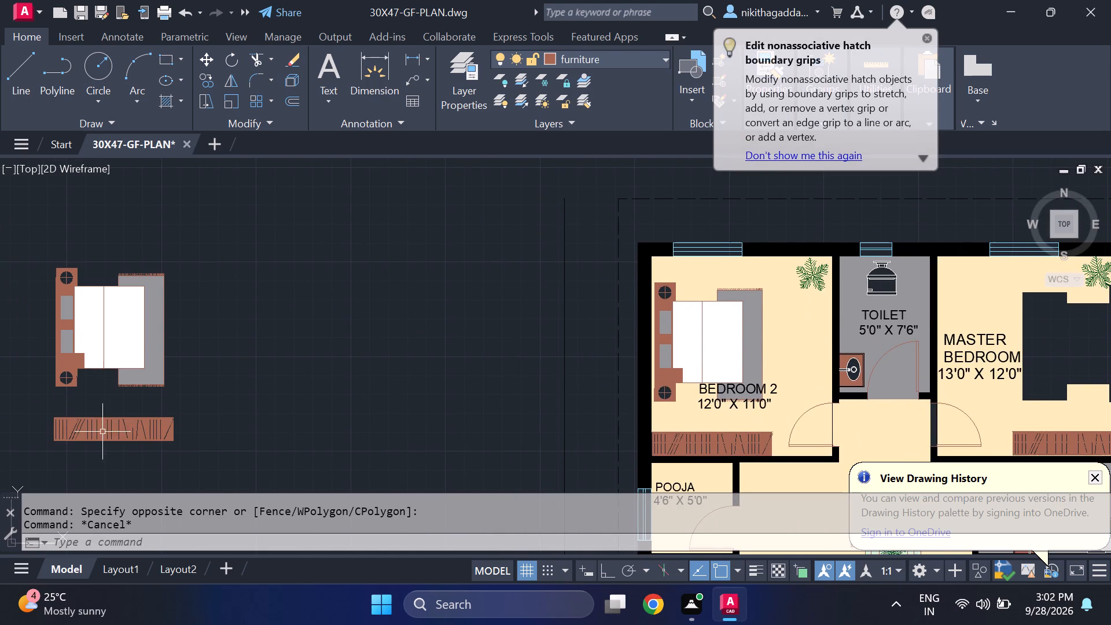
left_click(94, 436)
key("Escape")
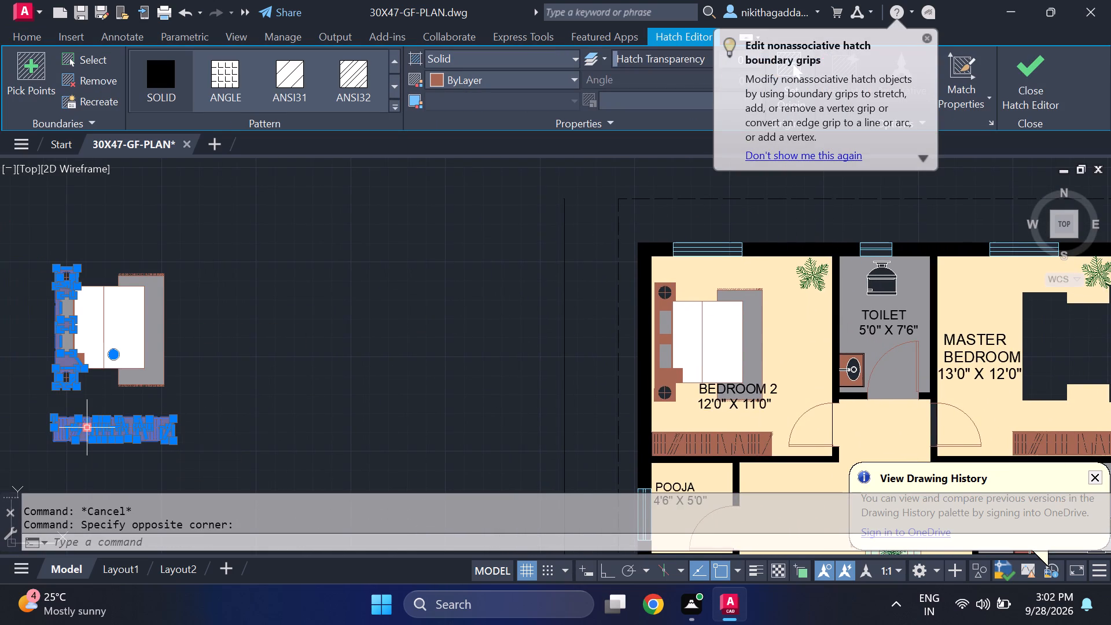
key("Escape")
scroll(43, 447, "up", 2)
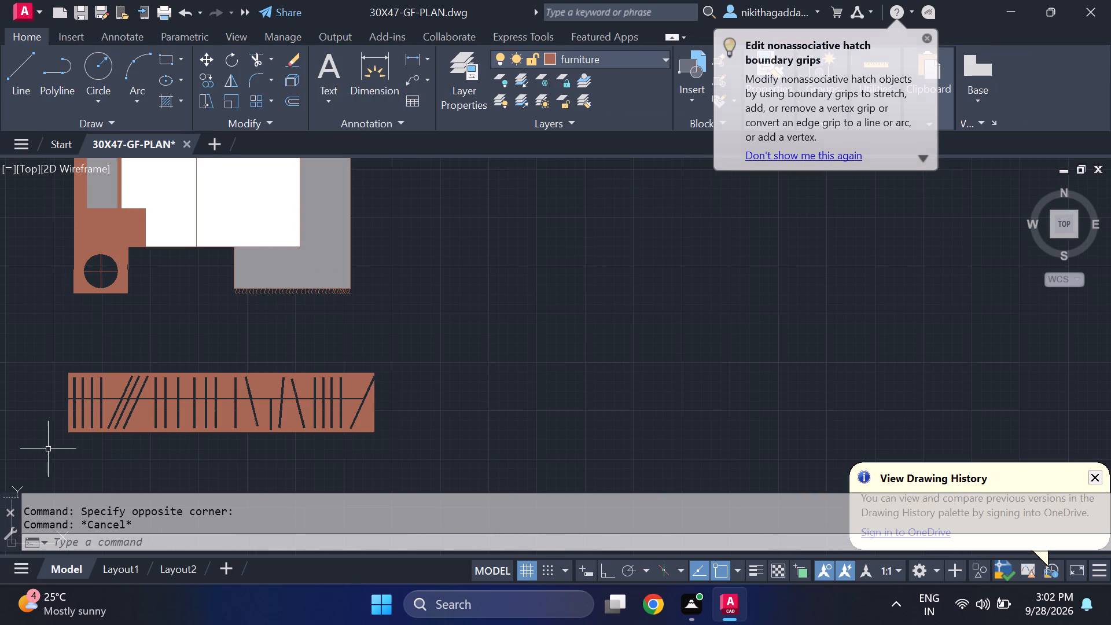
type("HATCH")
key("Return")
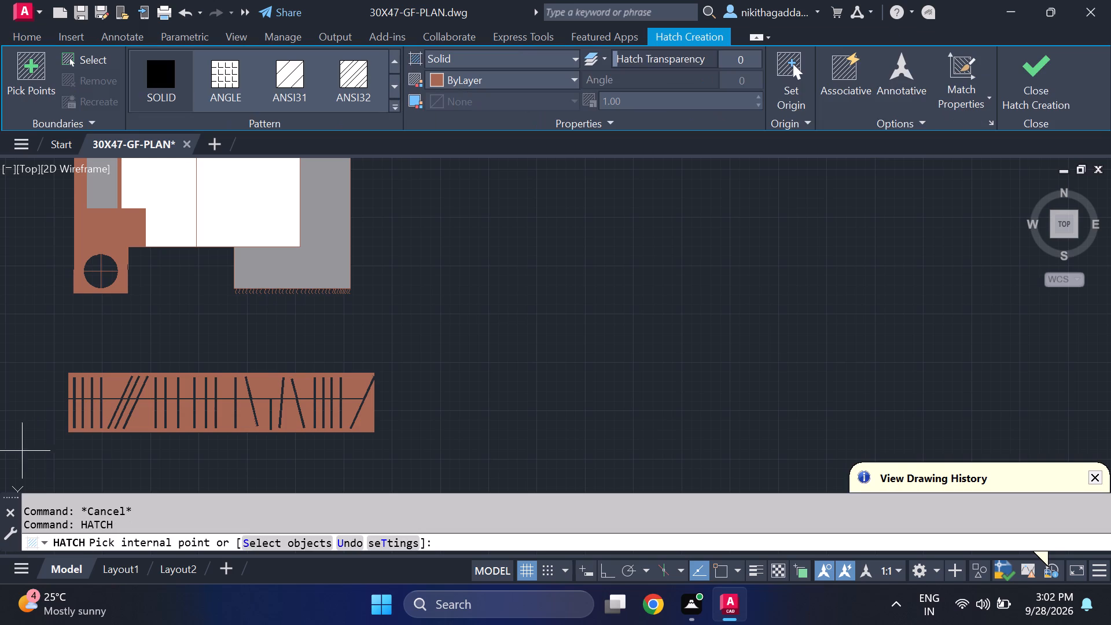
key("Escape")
Erase the copy's brown hatch that covers the headboard, nightstands and wardrobe as one object.
left_click(142, 411)
key("Escape")
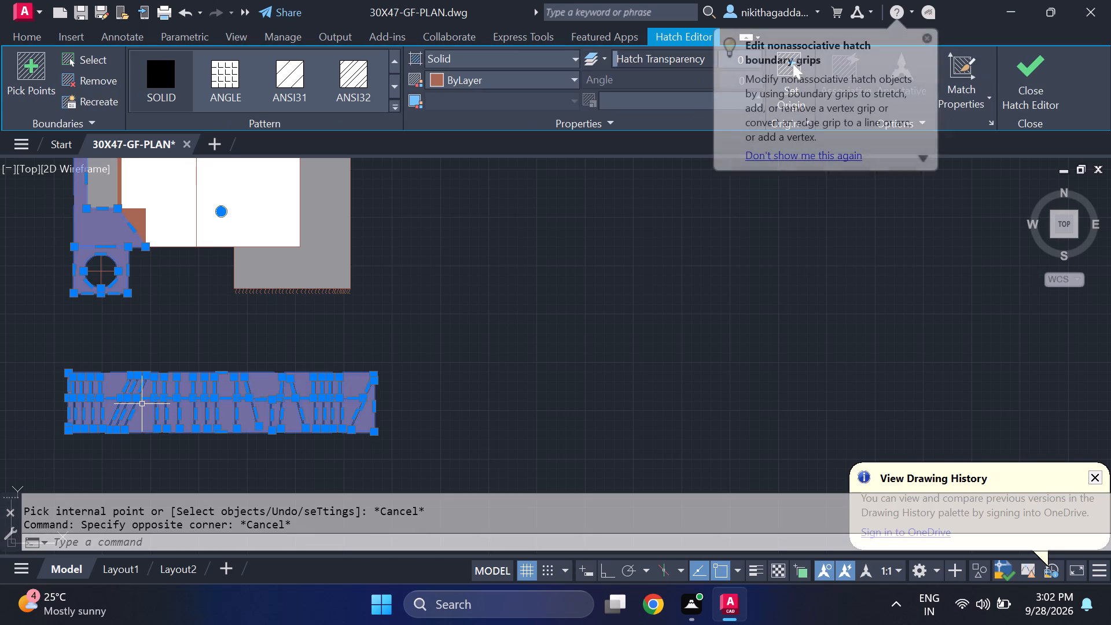
key("Delete")
Hatch the copied bed's headboard area and both nightstands with a Solid pattern in the ByLayer furniture colour.
scroll(179, 378, "down", 2)
middle_click_drag(177, 370, 224, 400)
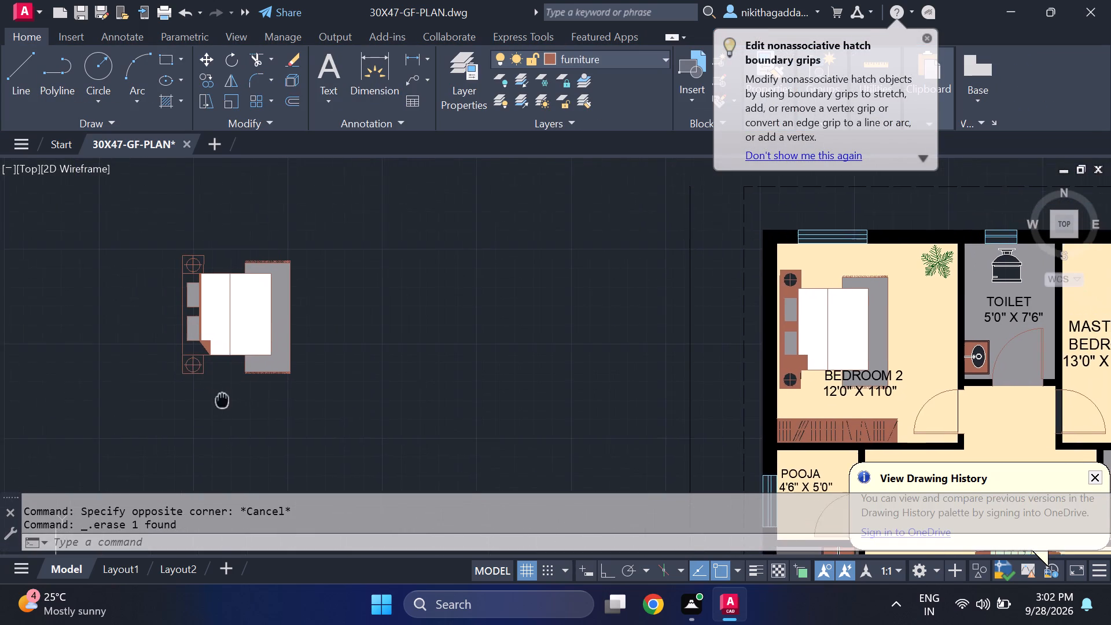
middle_click_drag(224, 400, 225, 400)
scroll(194, 371, "up", 1)
type("HATCH")
key("Return")
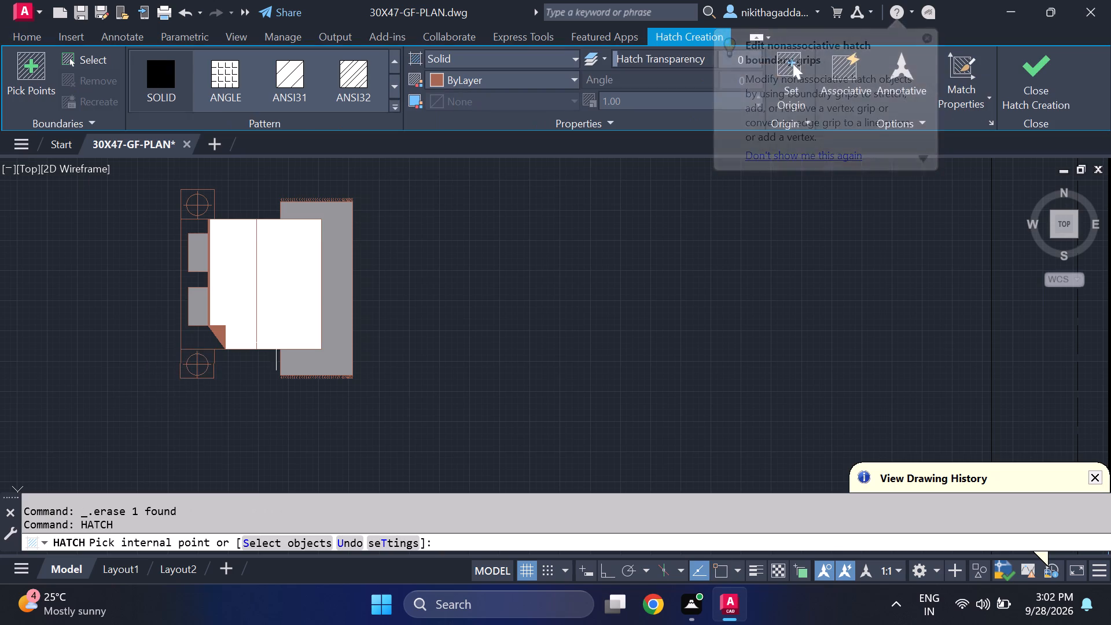
left_click(185, 353)
left_click(187, 334)
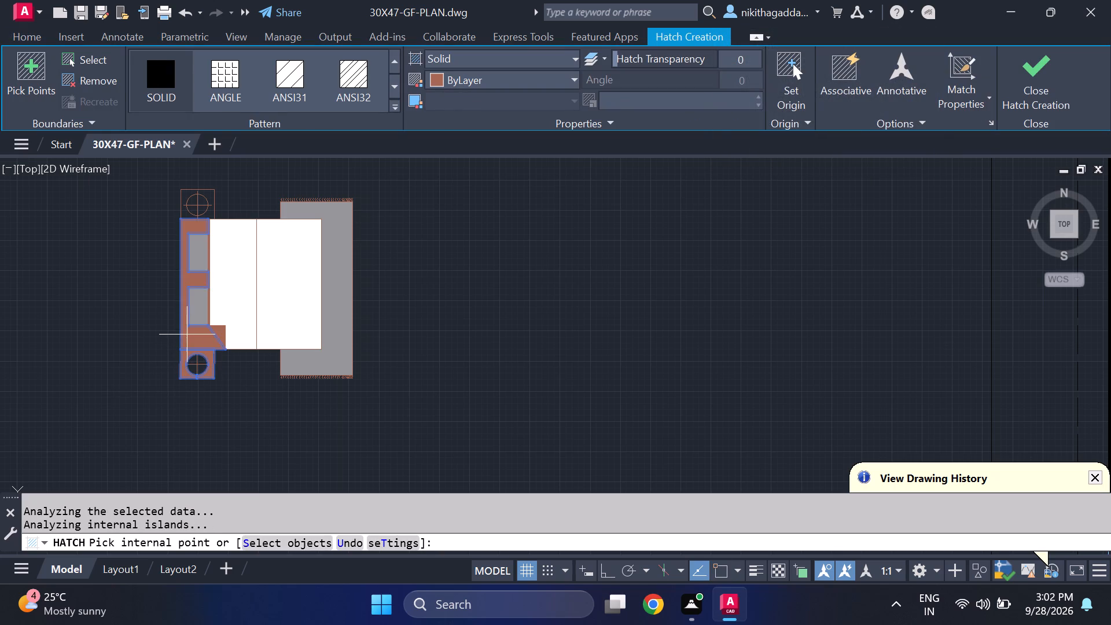
left_click(189, 196)
left_click(1029, 58)
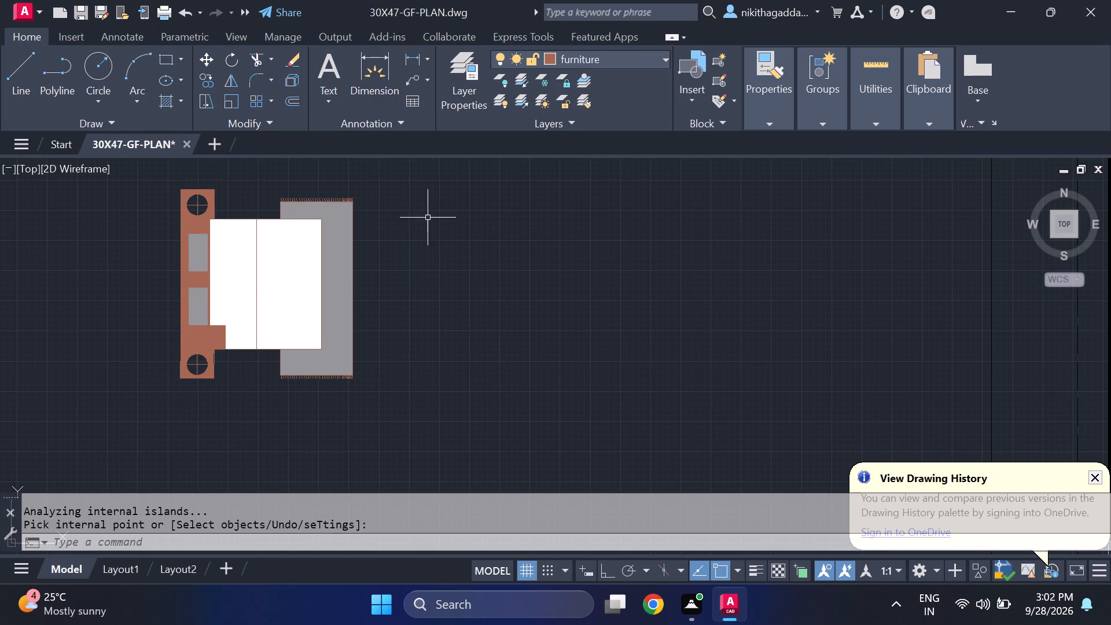
Mirror the complete bed set outside the plan about a vertical line beyond its rug side, keeping the source objects.
left_click(426, 176)
left_click(84, 436)
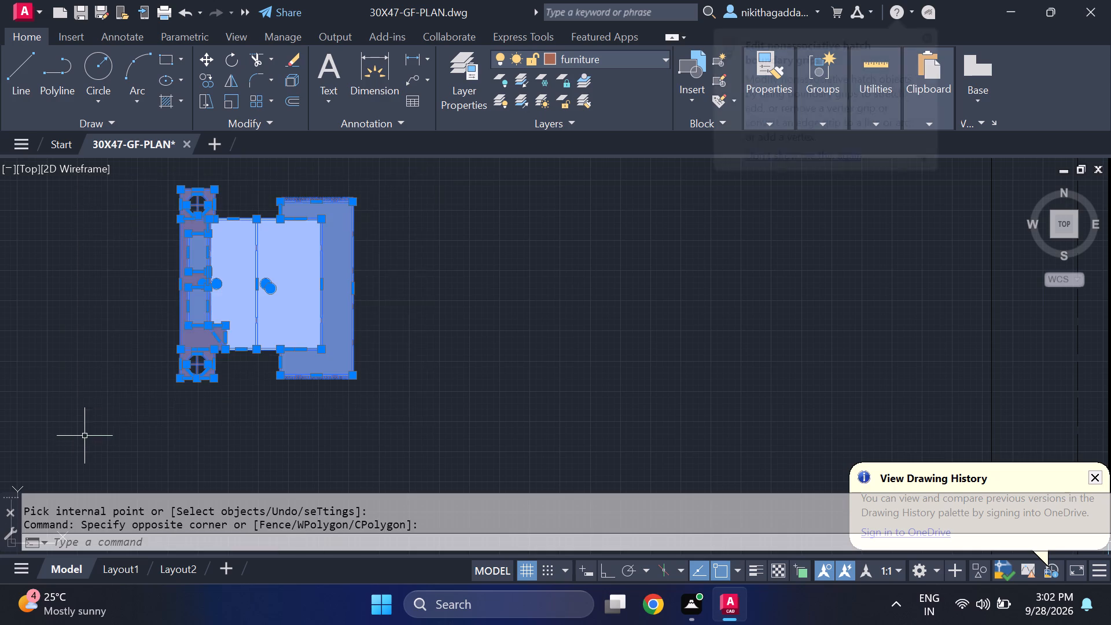
type("MI")
key("Return")
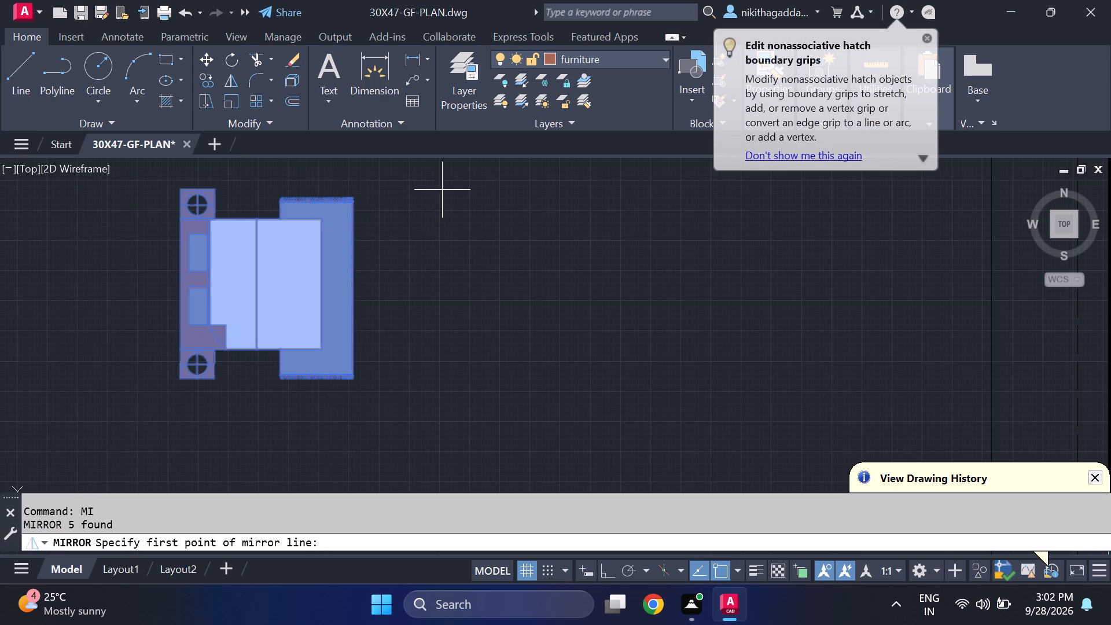
left_click(442, 190)
key("F8")
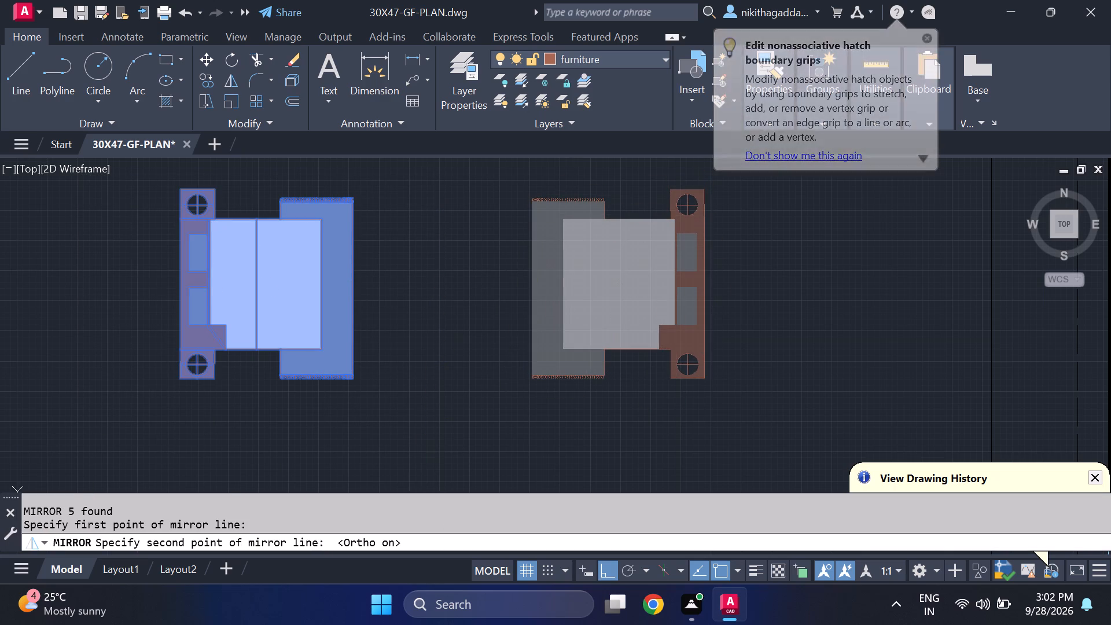
left_click(462, 451)
type("NO")
key("Return")
Copy the mirrored bed set by its upper outer nightstand corner onto the empty bed space along the Master Bedroom's outer wall.
scroll(476, 441, "down", 2)
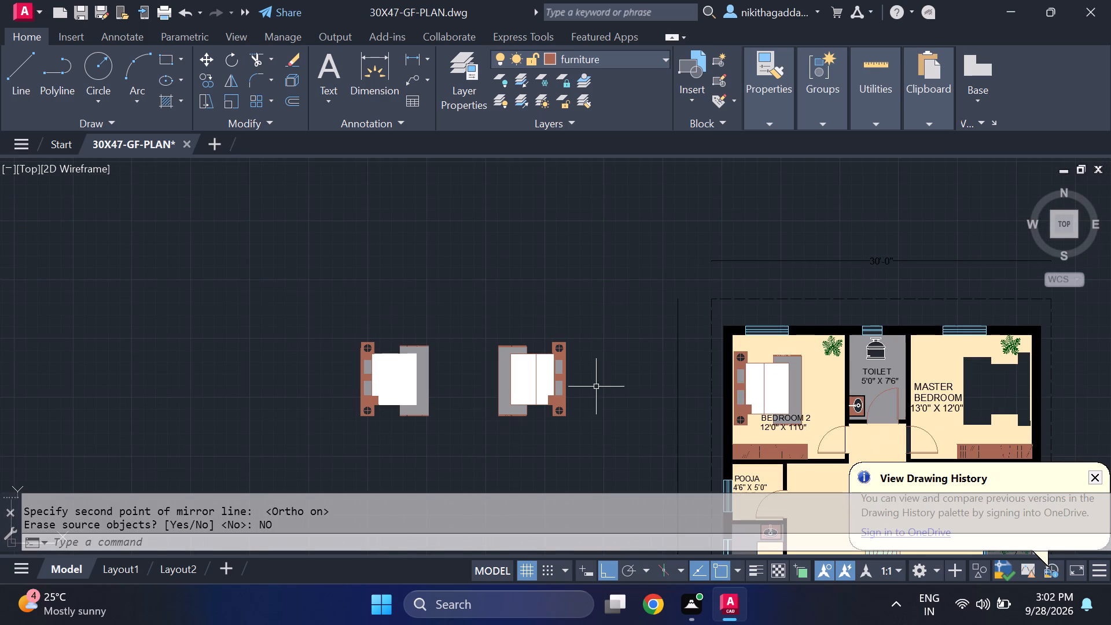
middle_click_drag(578, 381, 503, 370)
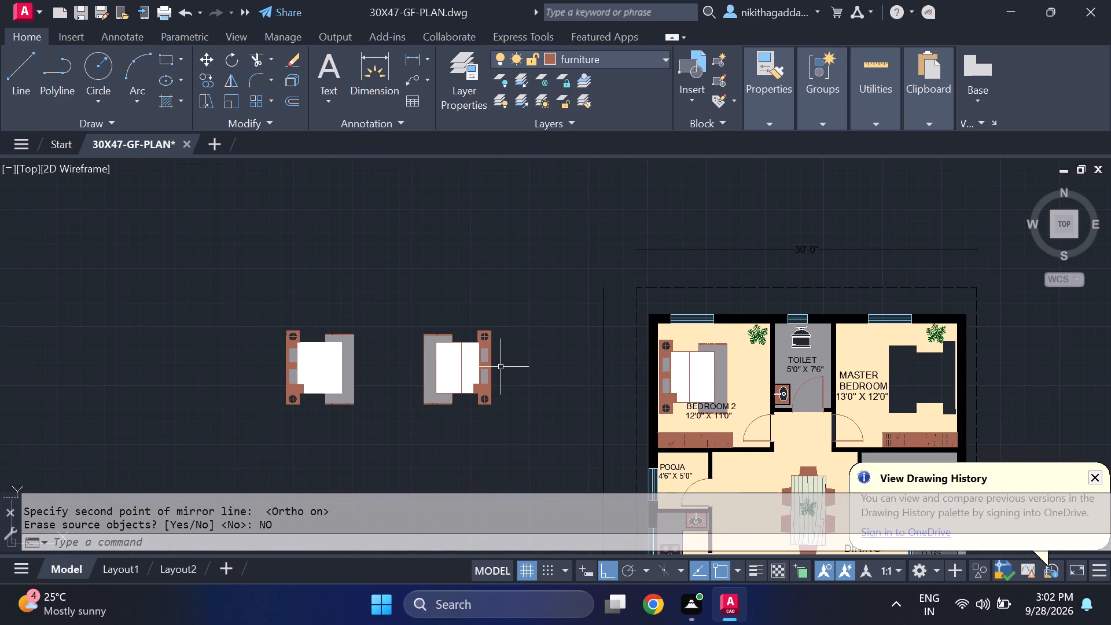
scroll(501, 367, "up", 2)
scroll(502, 364, "down", 1)
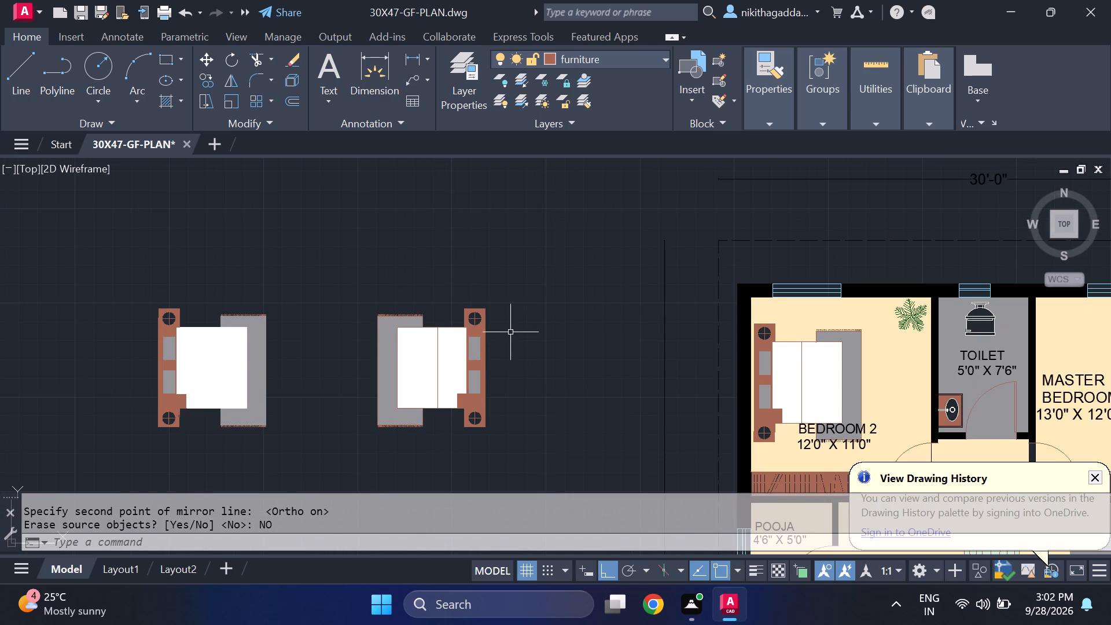
left_click(534, 262)
left_click(328, 468)
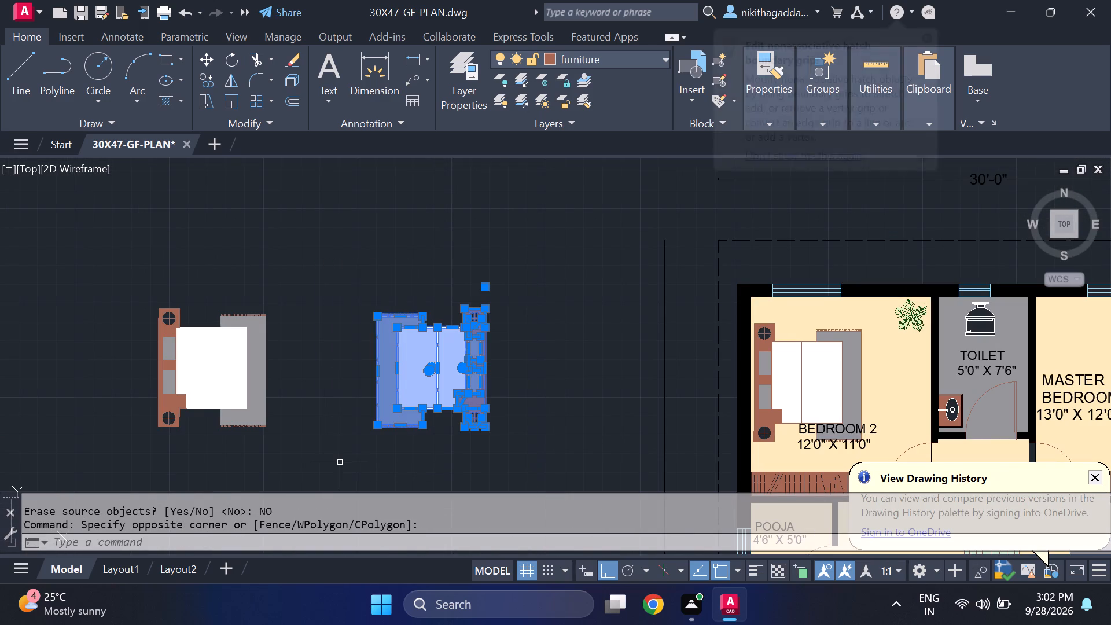
type("CO")
key("Return")
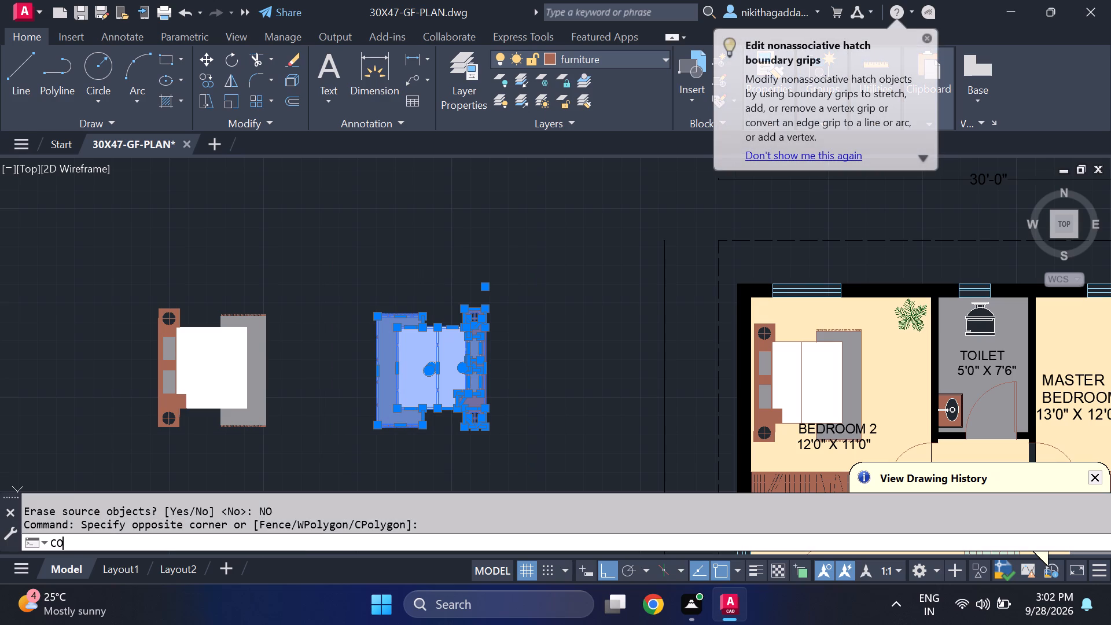
left_click(487, 306)
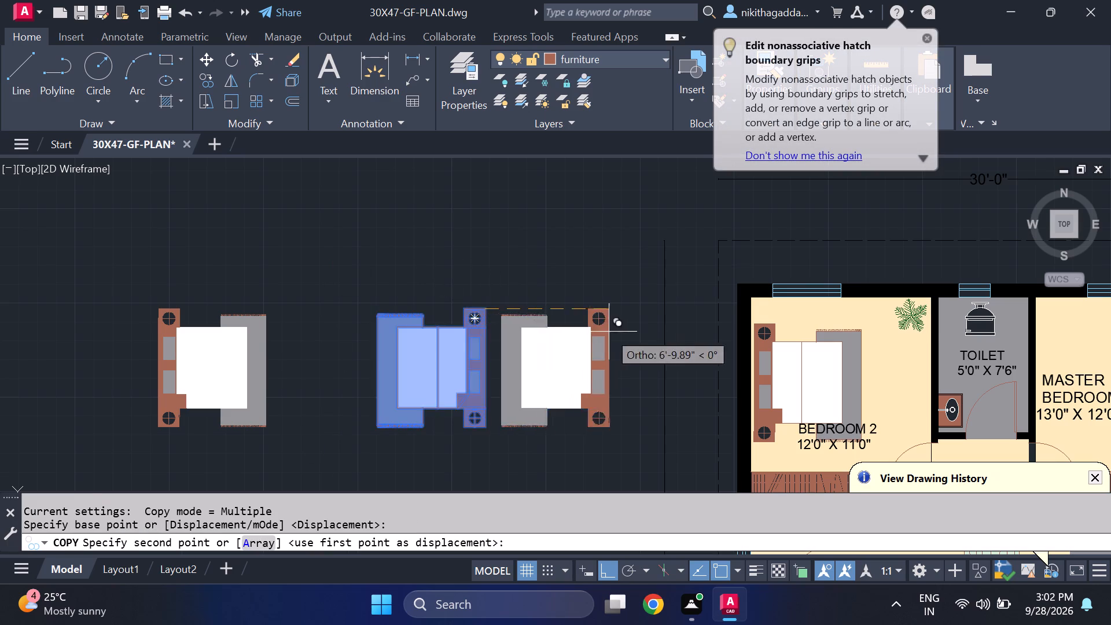
scroll(609, 332, "down", 1)
middle_click_drag(605, 337, 204, 334)
key("F8")
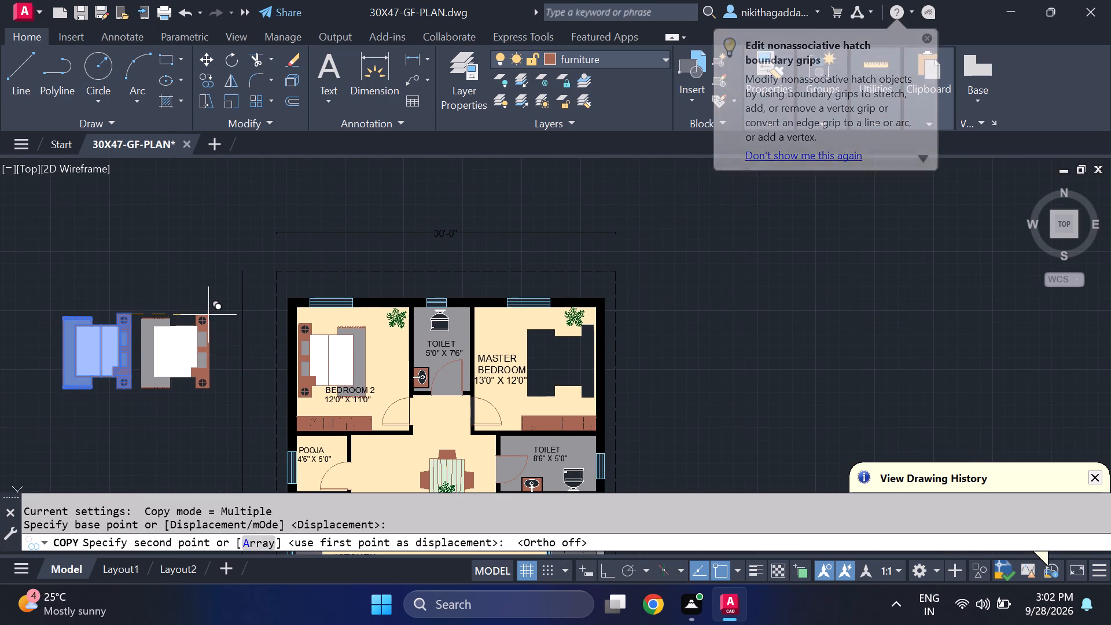
scroll(597, 334, "up", 2)
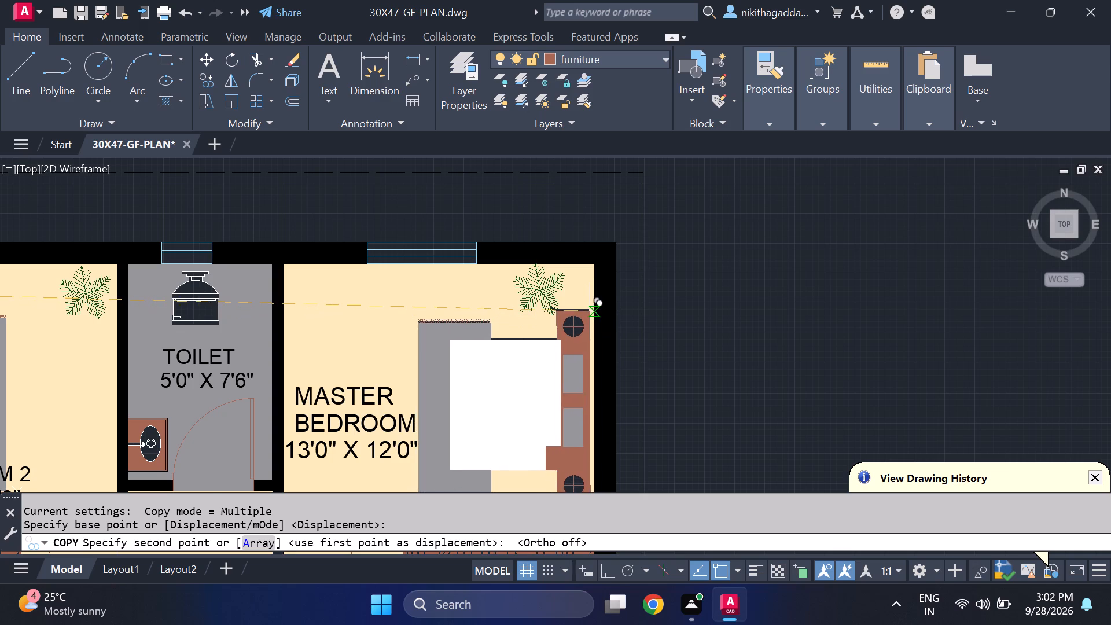
scroll(589, 310, "up", 3)
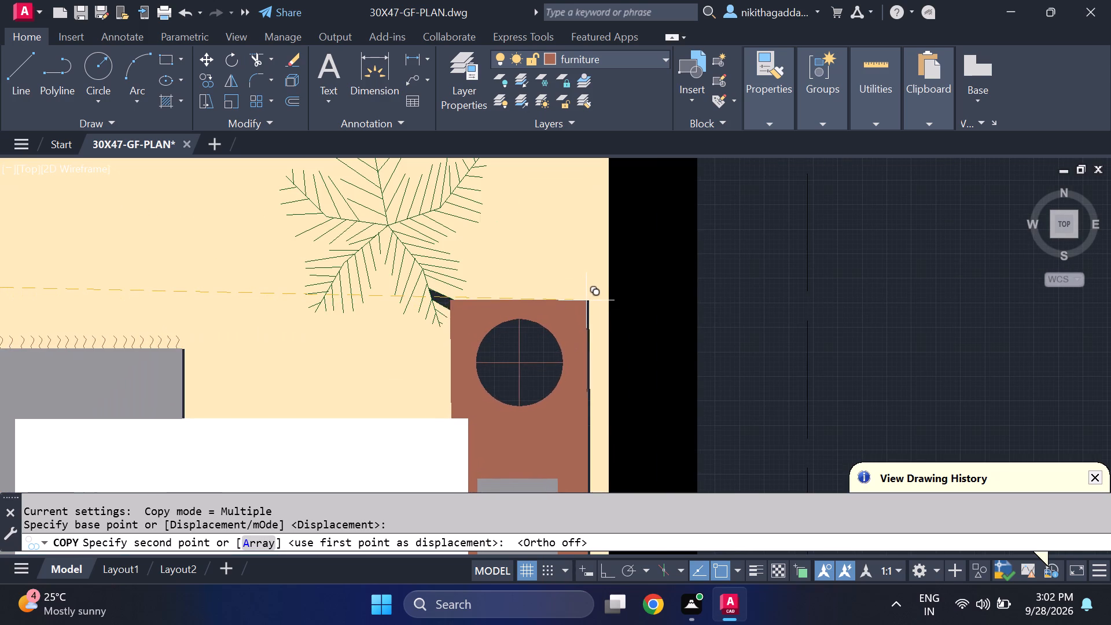
left_click(589, 300)
scroll(589, 300, "down", 3)
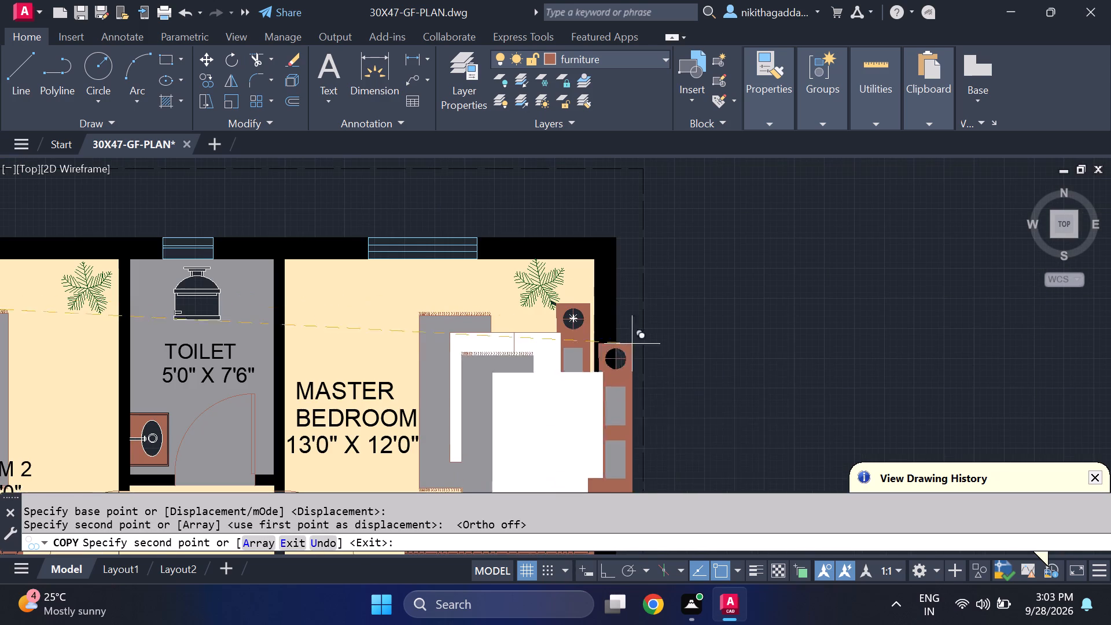
middle_click_drag(788, 329, 750, 207)
scroll(764, 229, "down", 3)
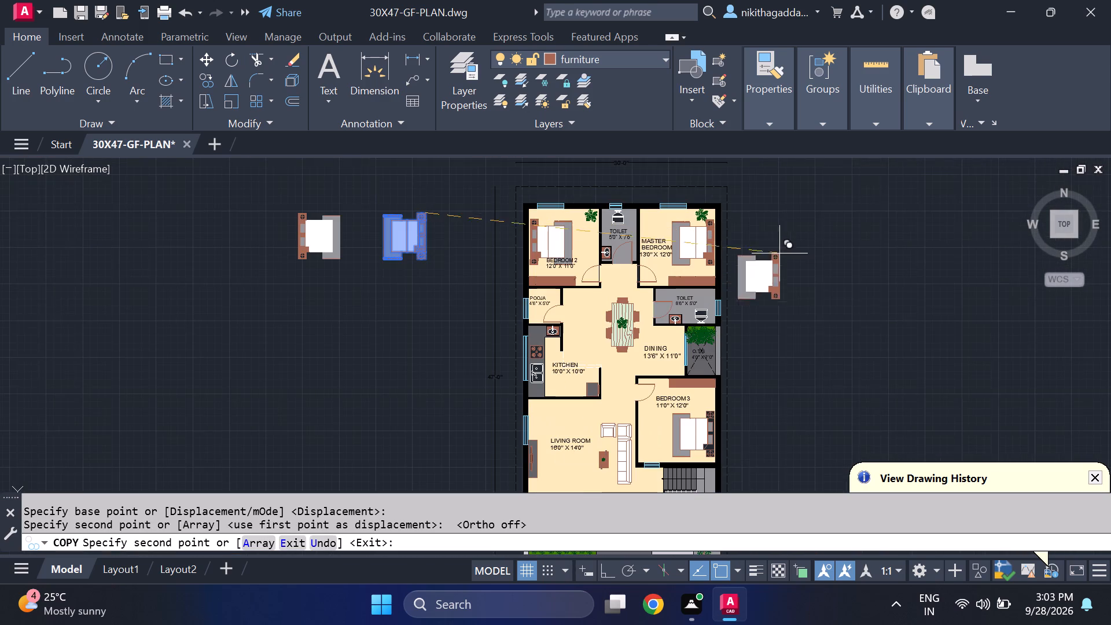
middle_click_drag(824, 328, 788, 282)
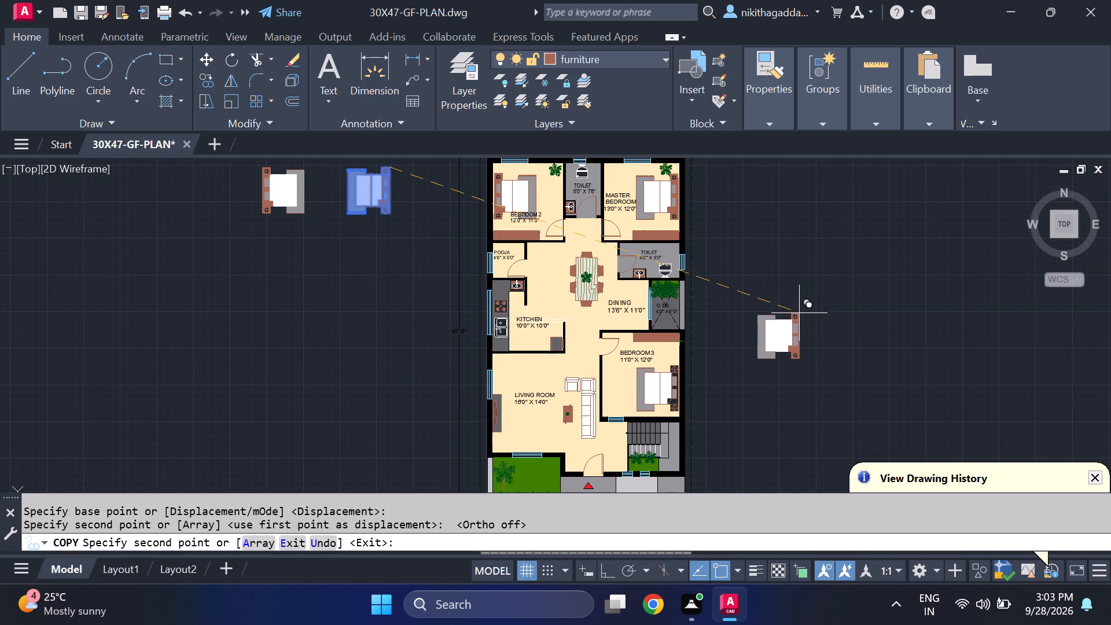
key("Escape")
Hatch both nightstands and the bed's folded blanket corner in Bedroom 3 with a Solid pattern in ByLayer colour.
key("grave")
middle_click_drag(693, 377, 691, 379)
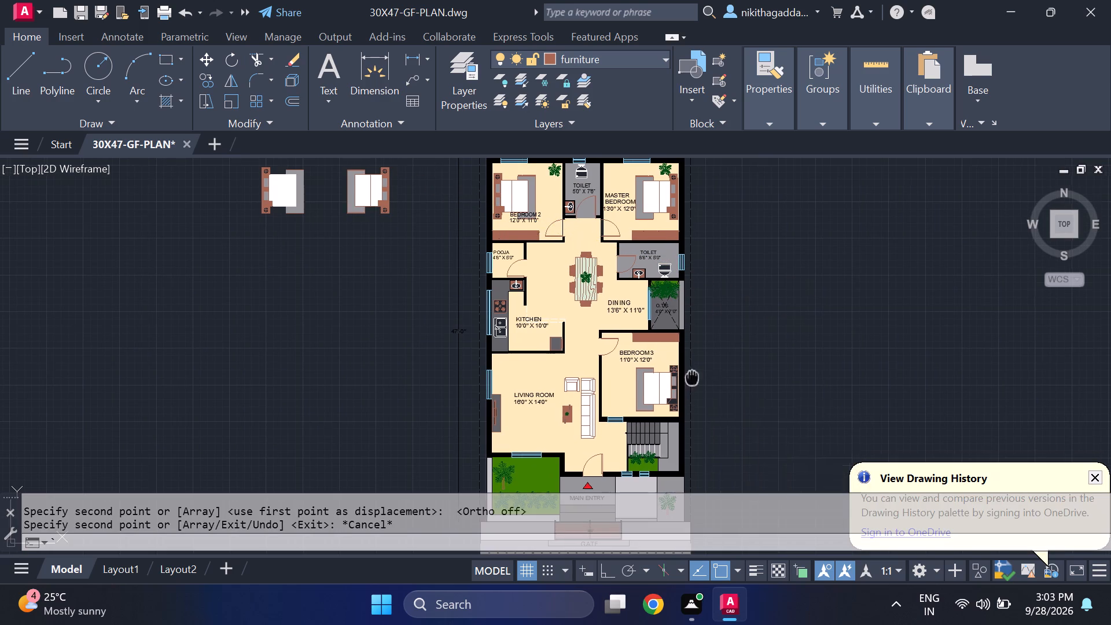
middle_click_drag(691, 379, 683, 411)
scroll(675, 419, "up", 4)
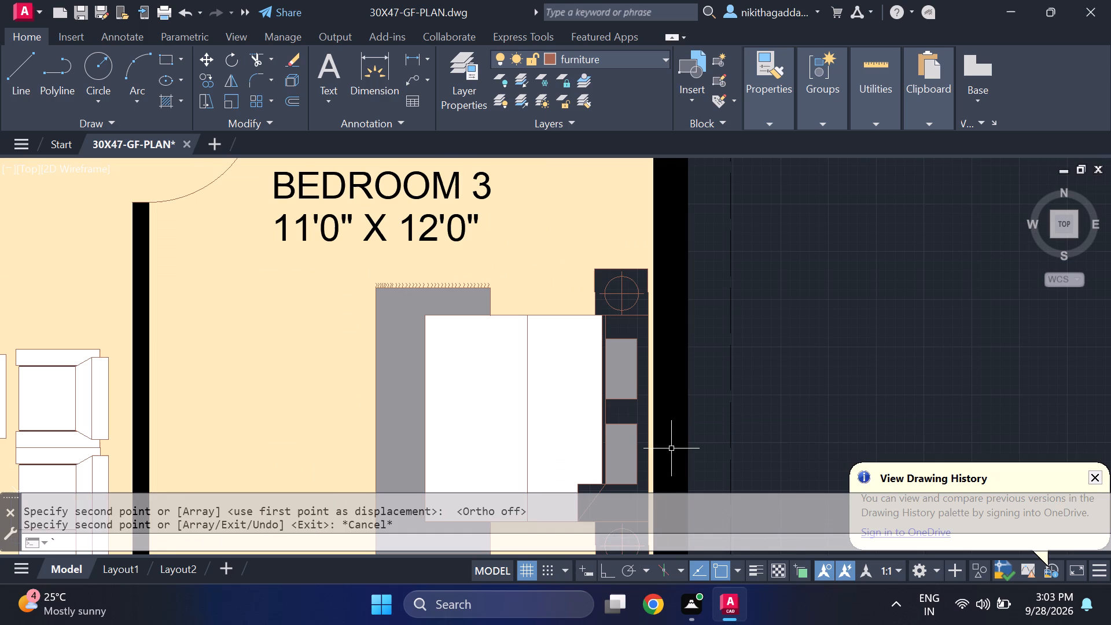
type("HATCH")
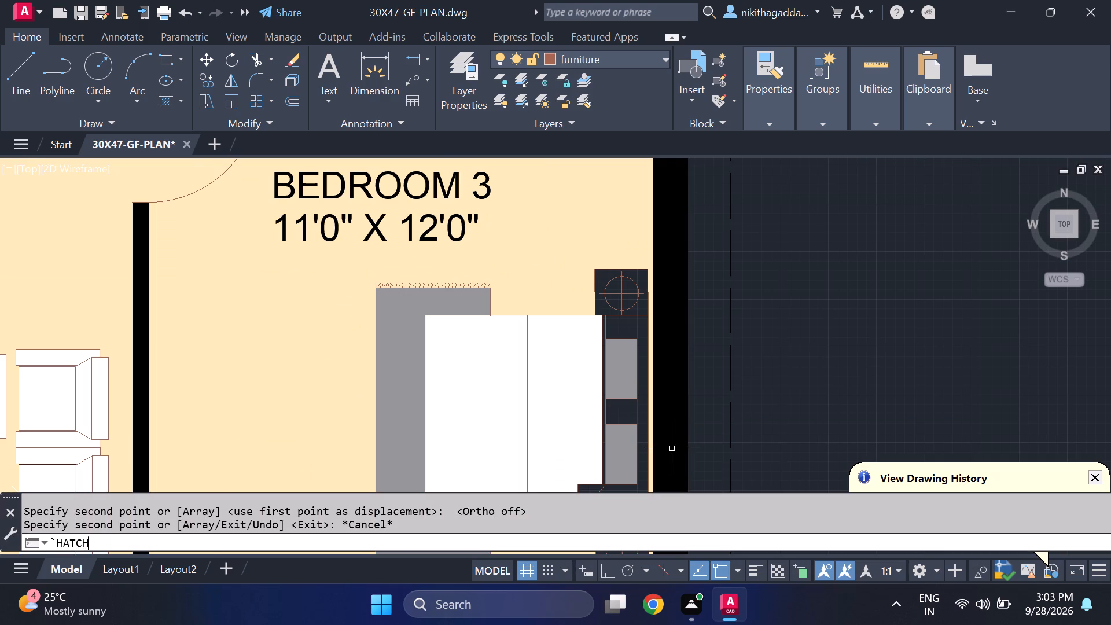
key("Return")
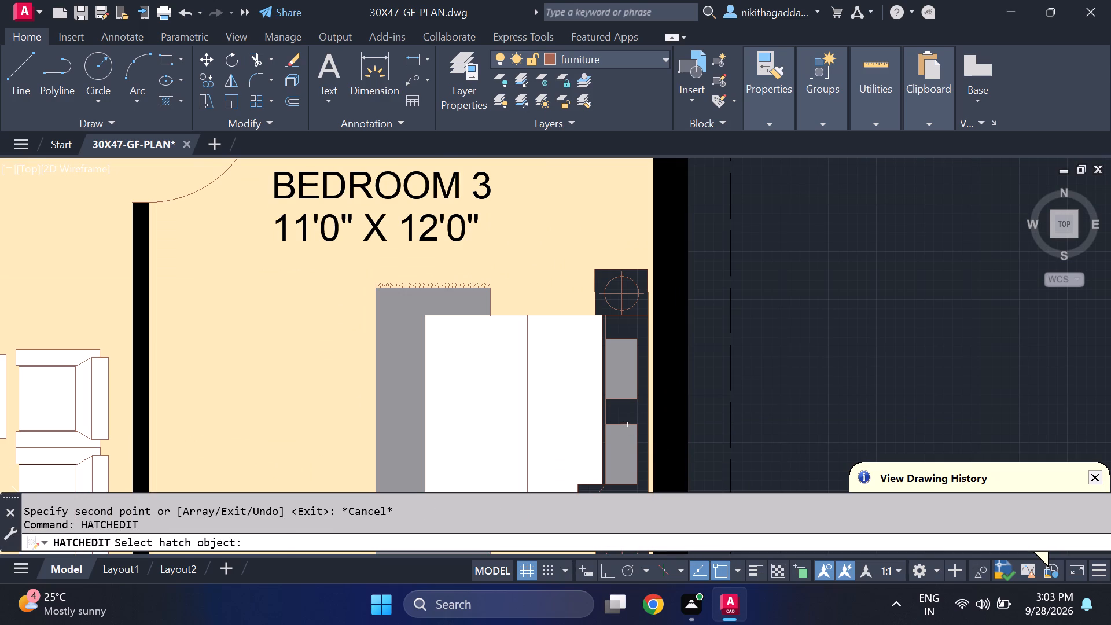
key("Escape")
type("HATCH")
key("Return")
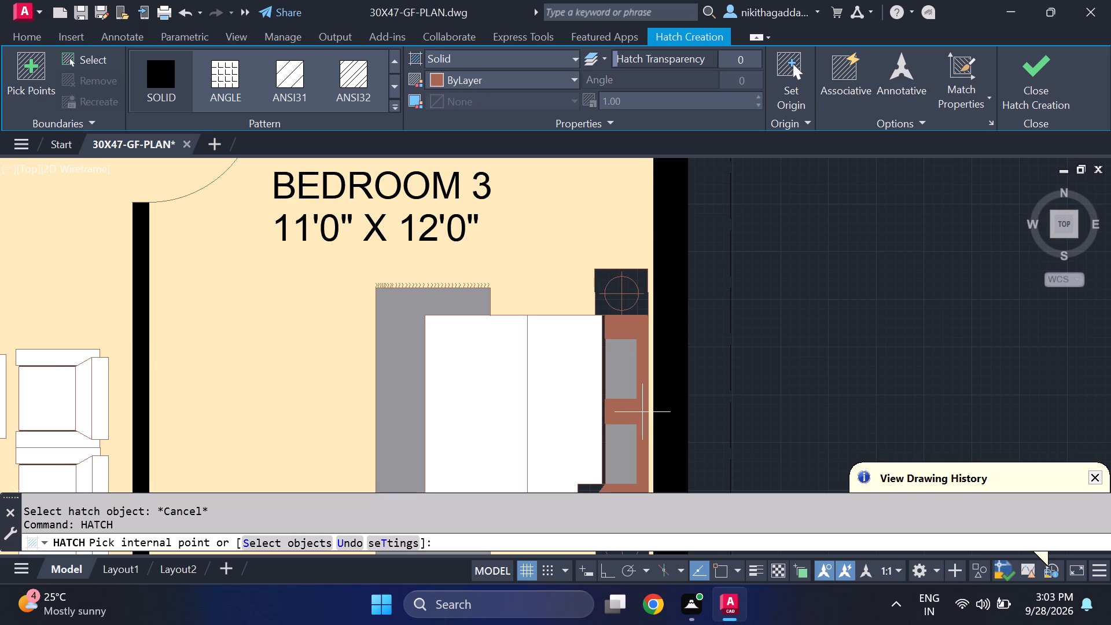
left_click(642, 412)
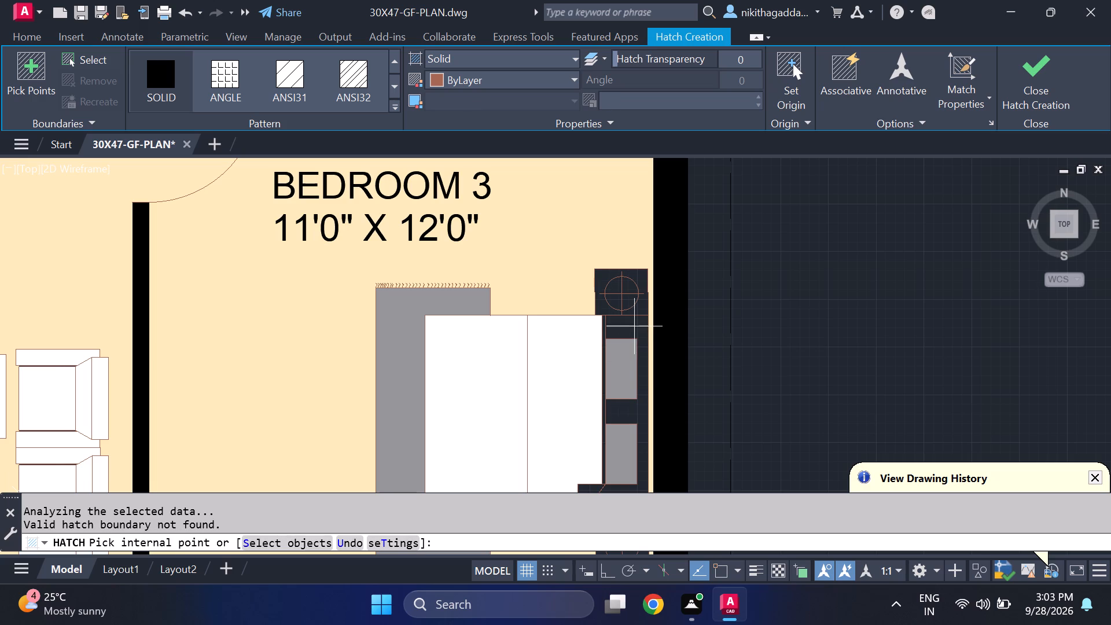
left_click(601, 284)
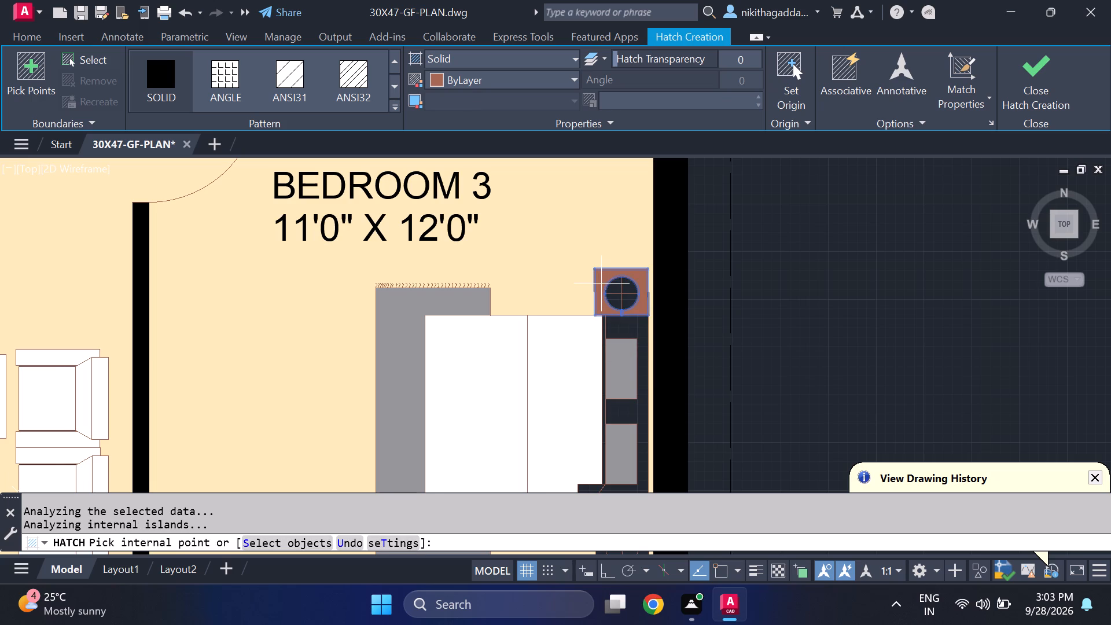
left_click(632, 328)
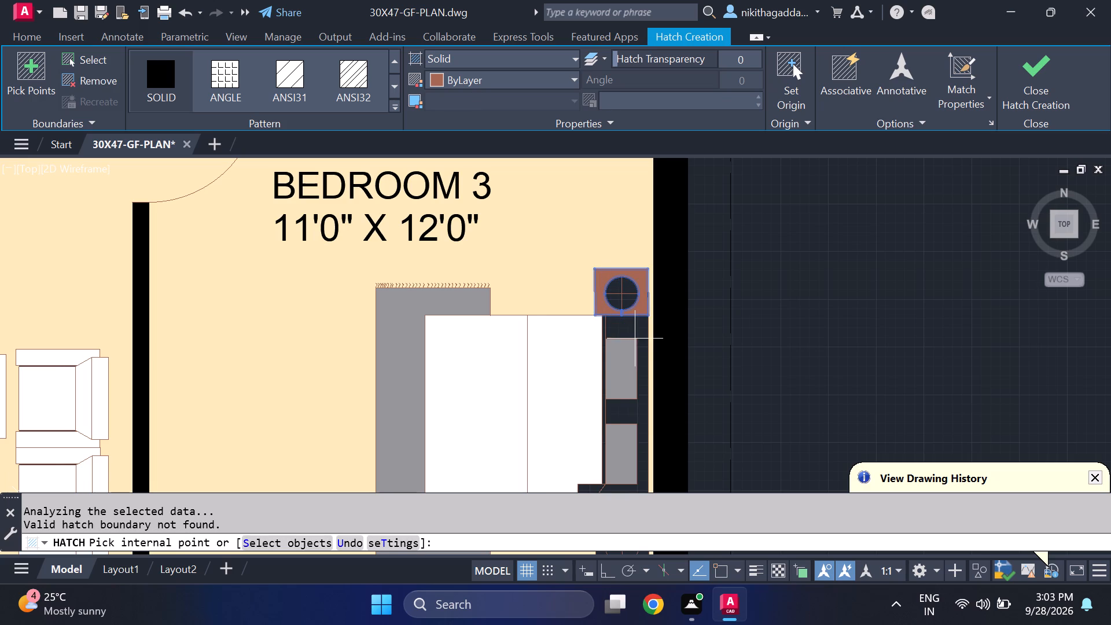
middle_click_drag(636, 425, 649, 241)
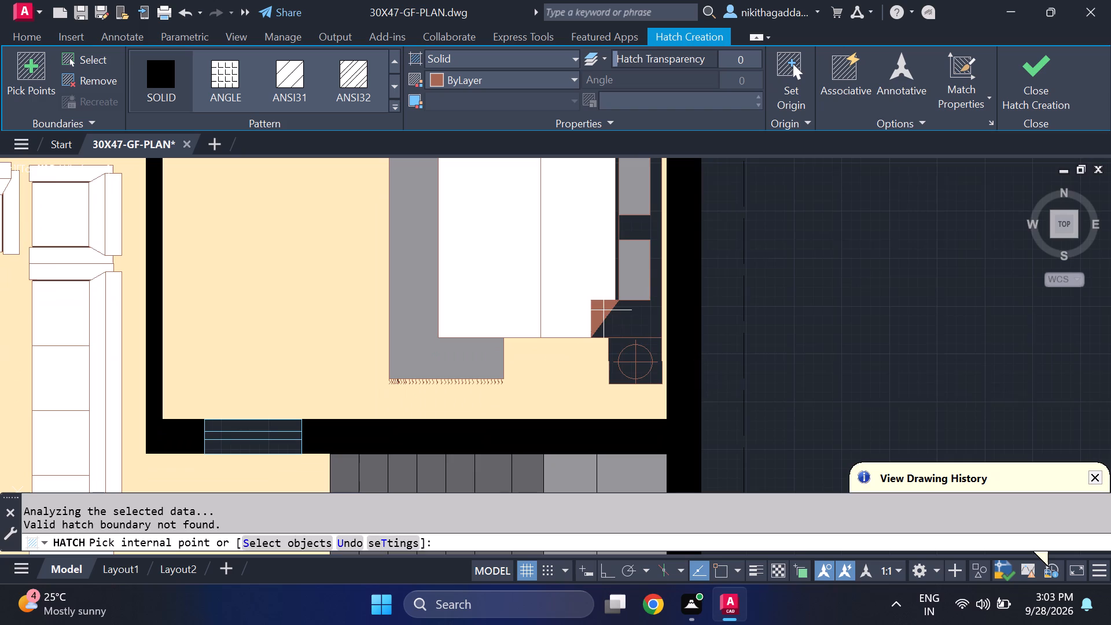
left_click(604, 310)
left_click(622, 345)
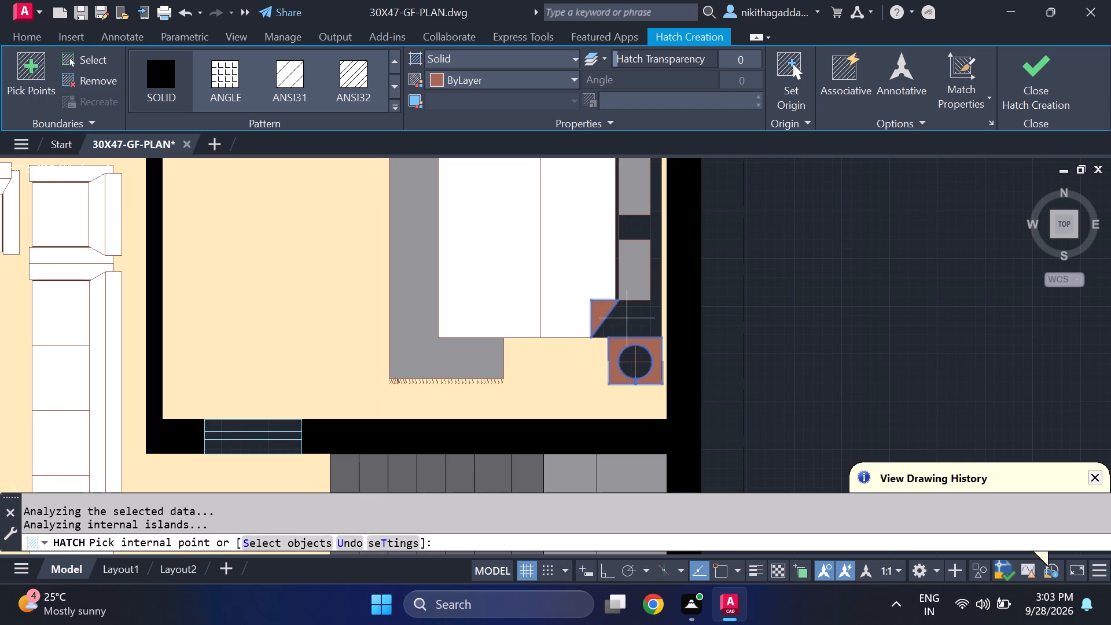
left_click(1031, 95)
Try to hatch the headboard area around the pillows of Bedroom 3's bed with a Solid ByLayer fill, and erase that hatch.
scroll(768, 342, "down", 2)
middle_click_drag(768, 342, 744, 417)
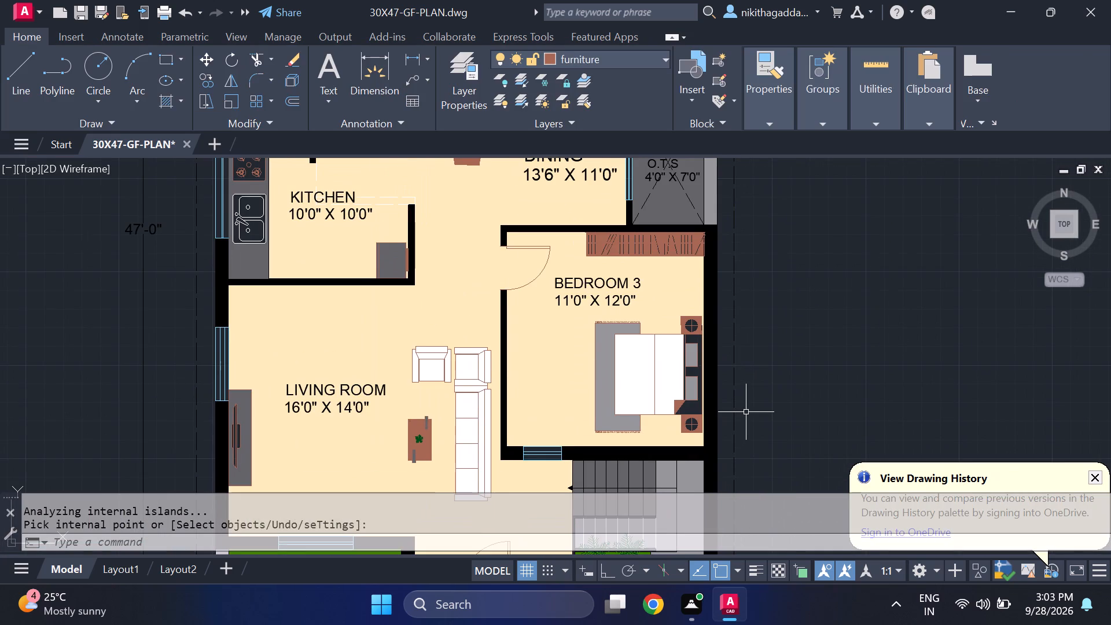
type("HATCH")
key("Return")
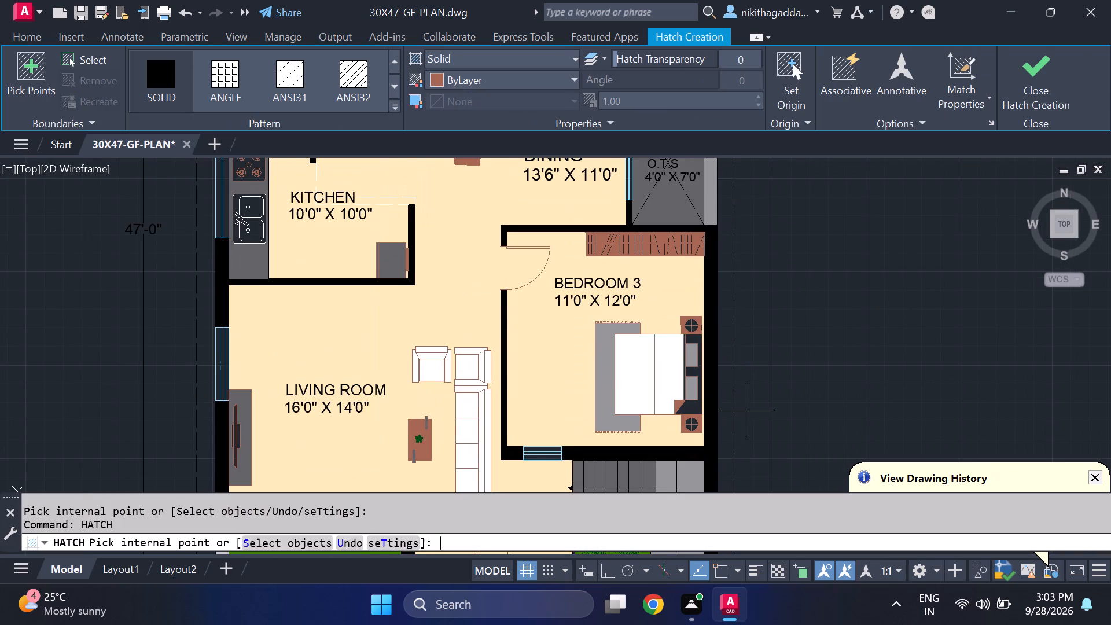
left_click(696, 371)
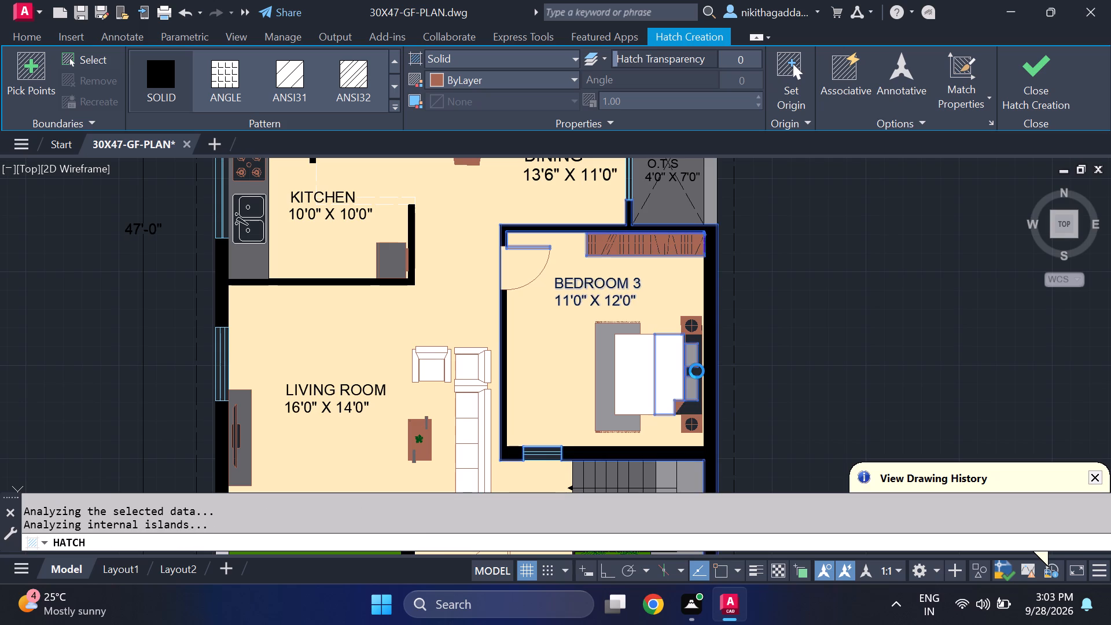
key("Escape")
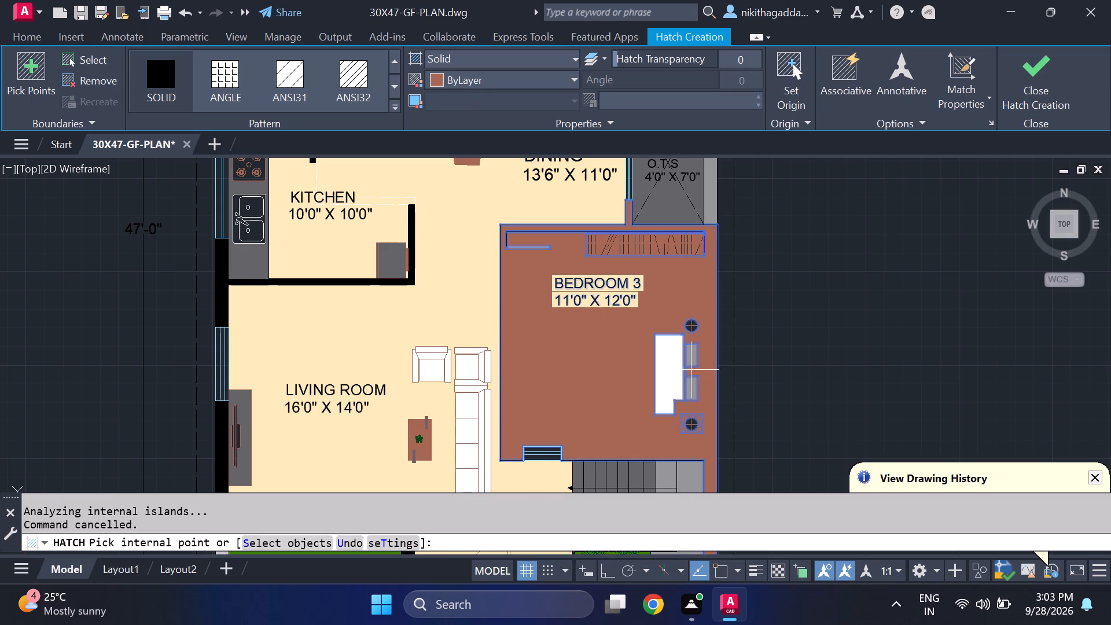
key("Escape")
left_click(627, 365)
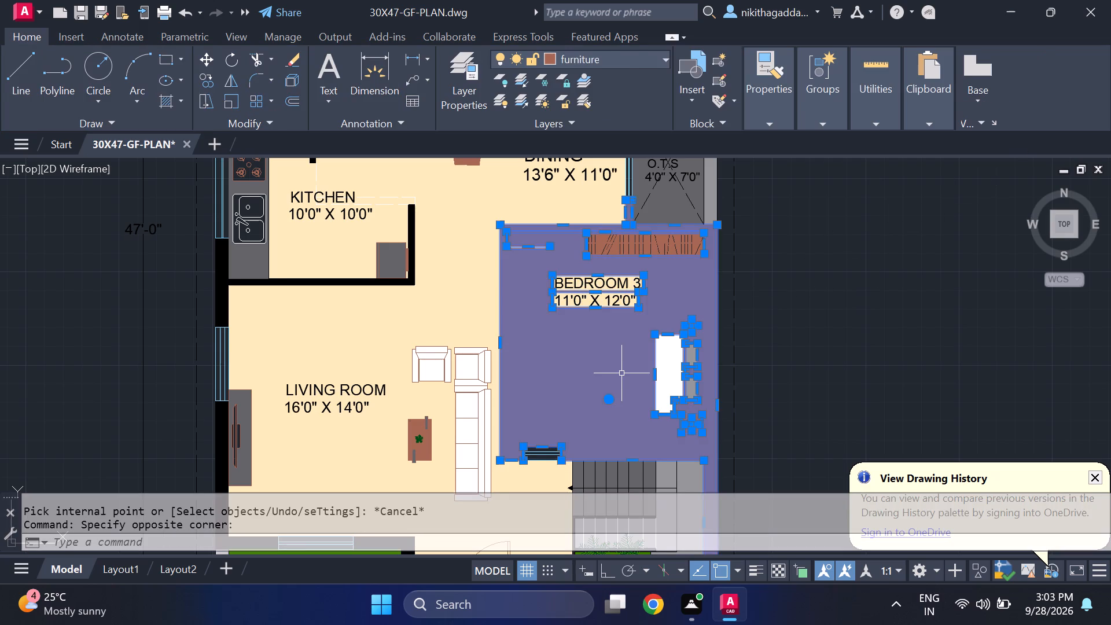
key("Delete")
Erase Bedroom 3's entire bed set, including the rug, pillows, nightstands and their hatches.
scroll(660, 369, "up", 2)
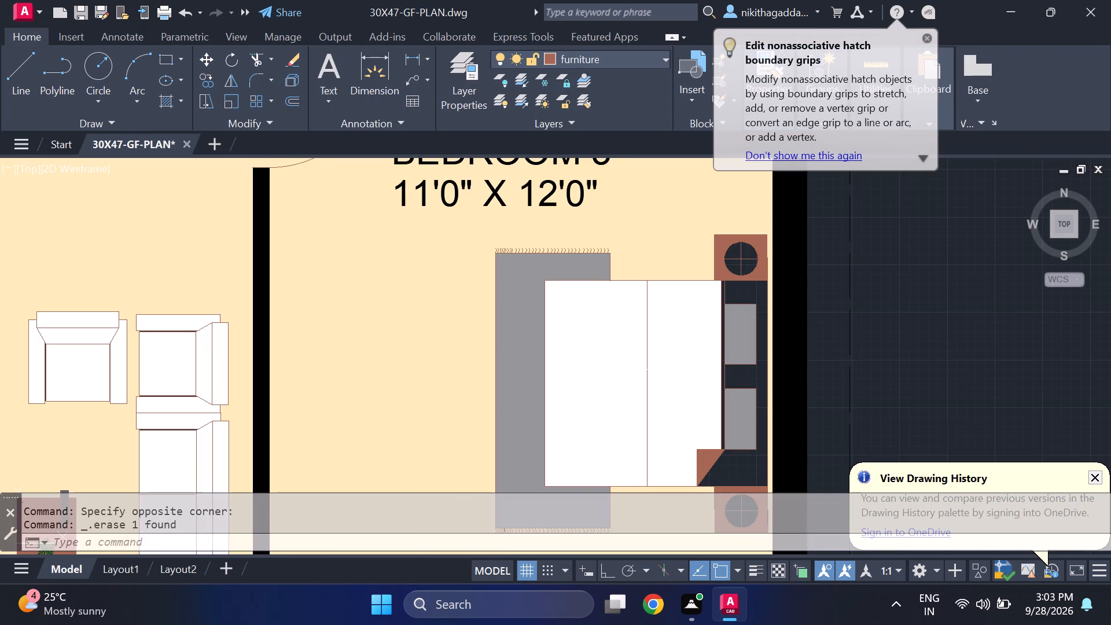
left_click_drag(730, 287, 720, 300)
left_click(524, 444)
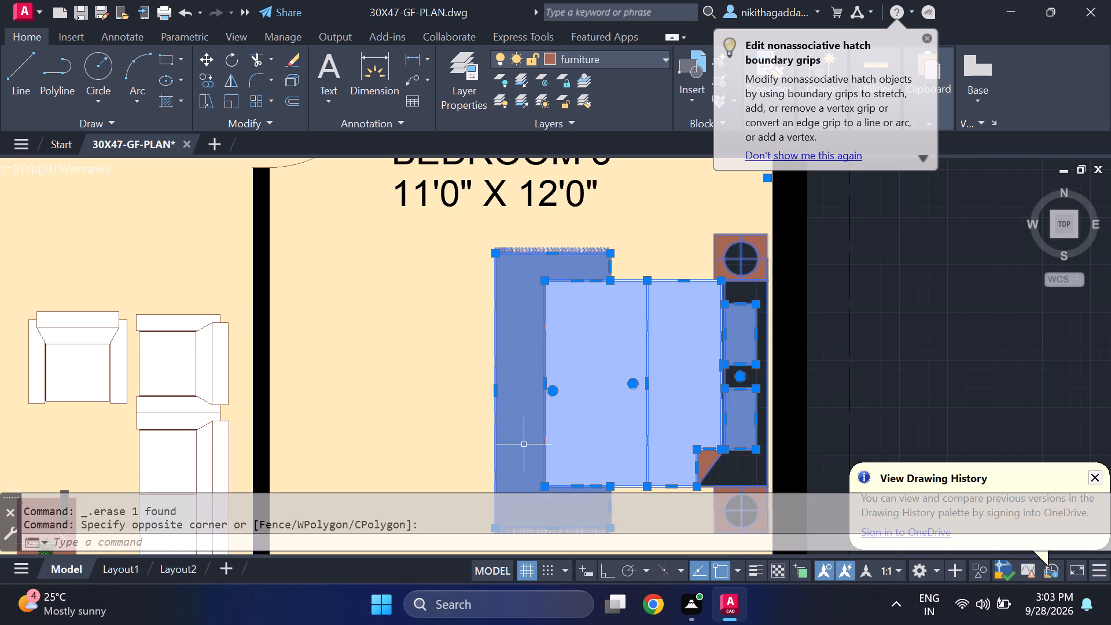
key("Delete")
middle_click_drag(667, 417, 581, 361)
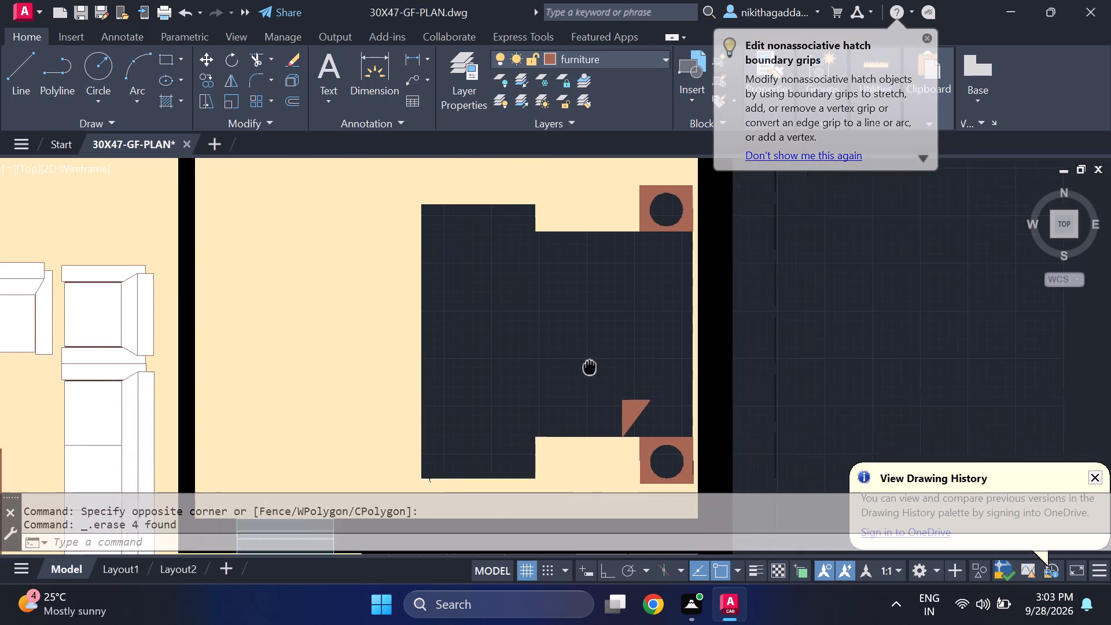
middle_click_drag(581, 361, 552, 344)
left_click_drag(626, 362, 610, 372)
left_click(531, 408)
key("Delete")
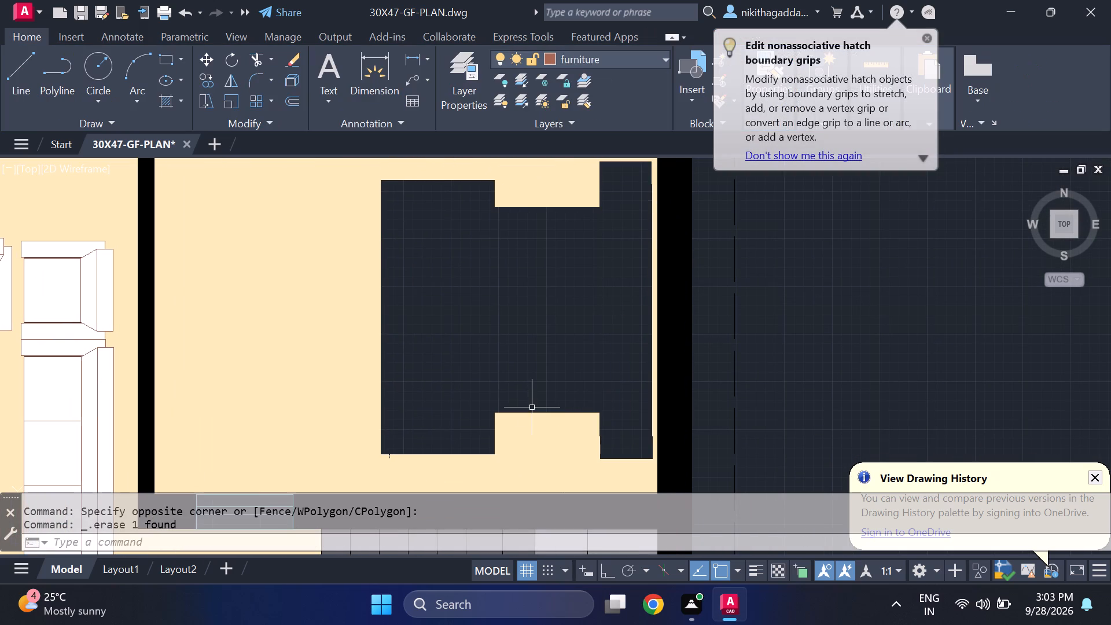
scroll(512, 389, "down", 4)
middle_click_drag(523, 367, 620, 508)
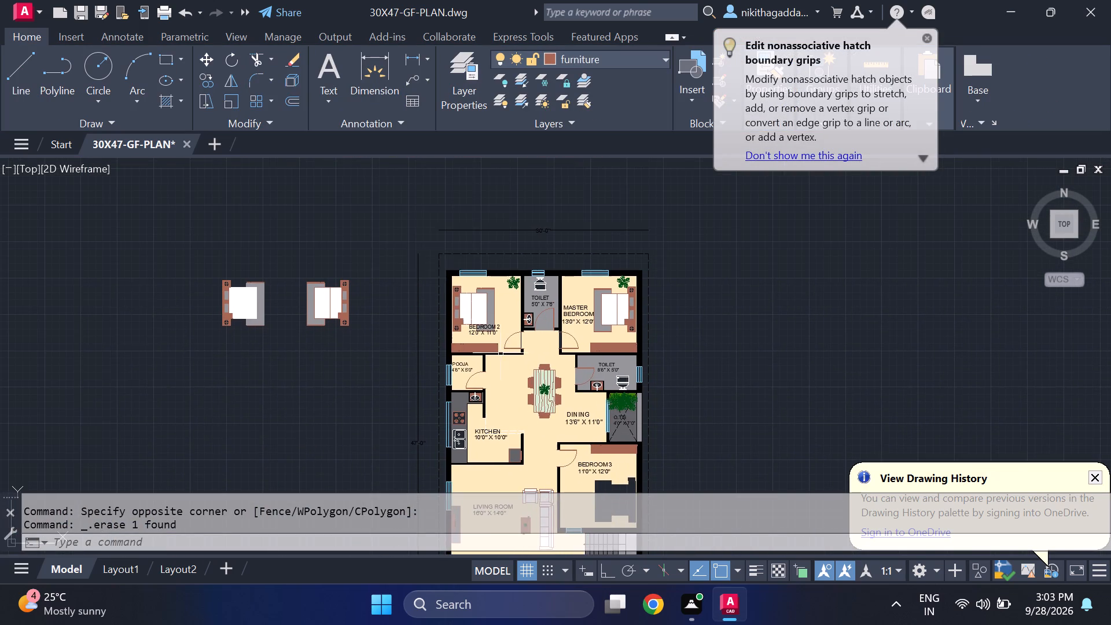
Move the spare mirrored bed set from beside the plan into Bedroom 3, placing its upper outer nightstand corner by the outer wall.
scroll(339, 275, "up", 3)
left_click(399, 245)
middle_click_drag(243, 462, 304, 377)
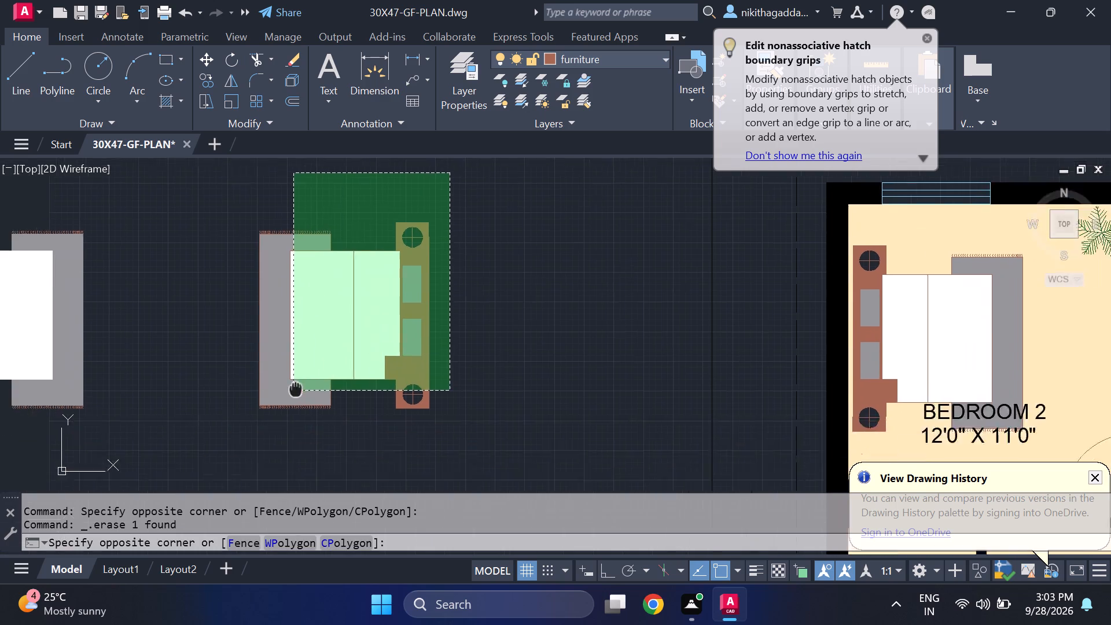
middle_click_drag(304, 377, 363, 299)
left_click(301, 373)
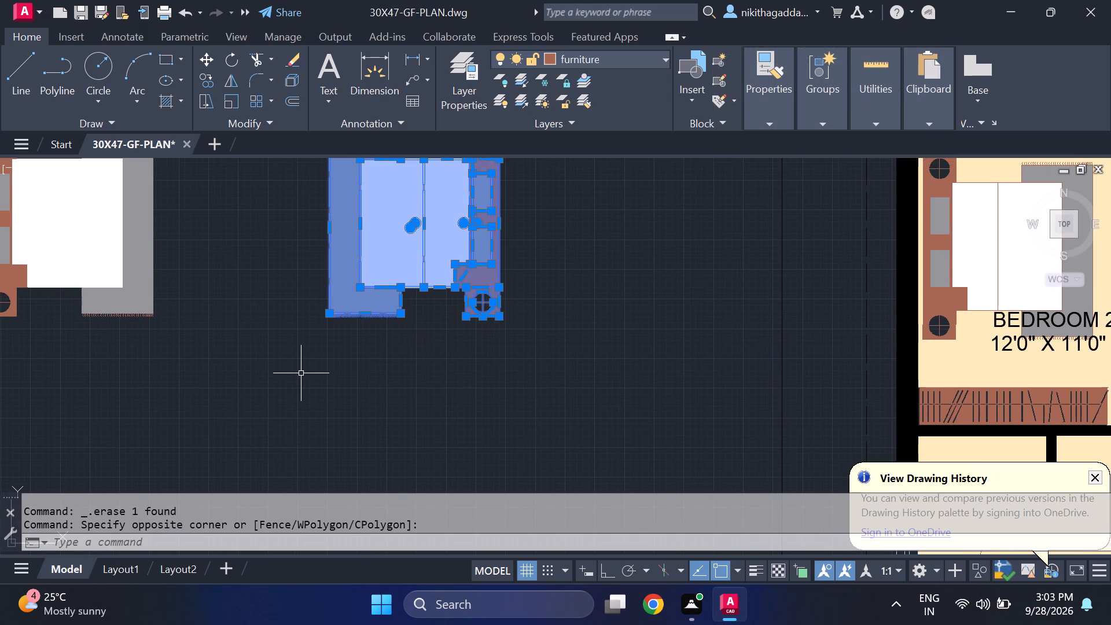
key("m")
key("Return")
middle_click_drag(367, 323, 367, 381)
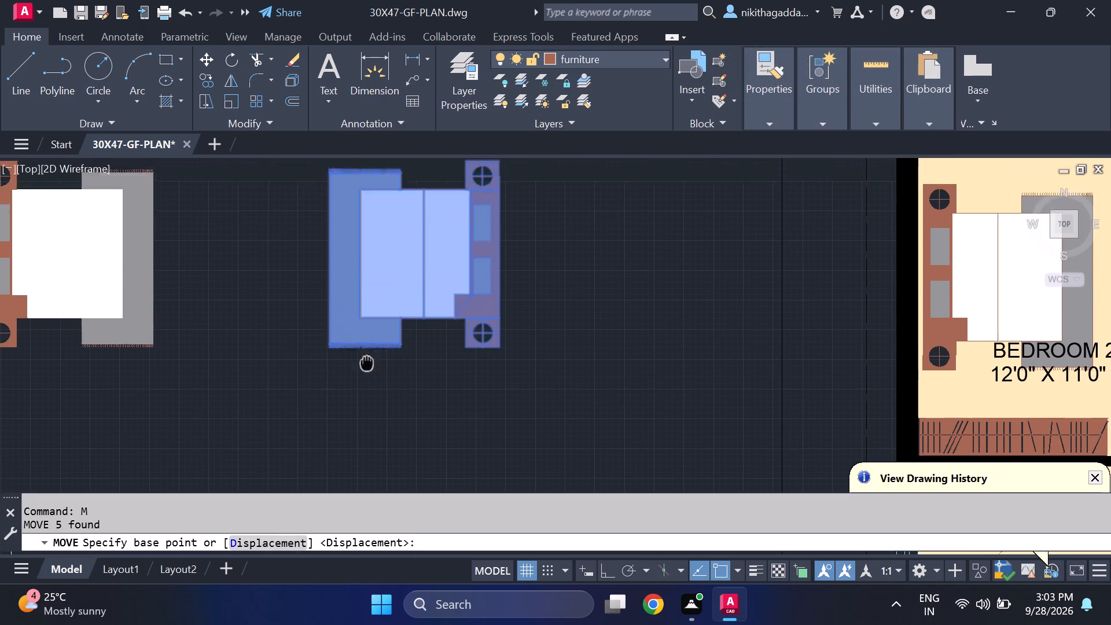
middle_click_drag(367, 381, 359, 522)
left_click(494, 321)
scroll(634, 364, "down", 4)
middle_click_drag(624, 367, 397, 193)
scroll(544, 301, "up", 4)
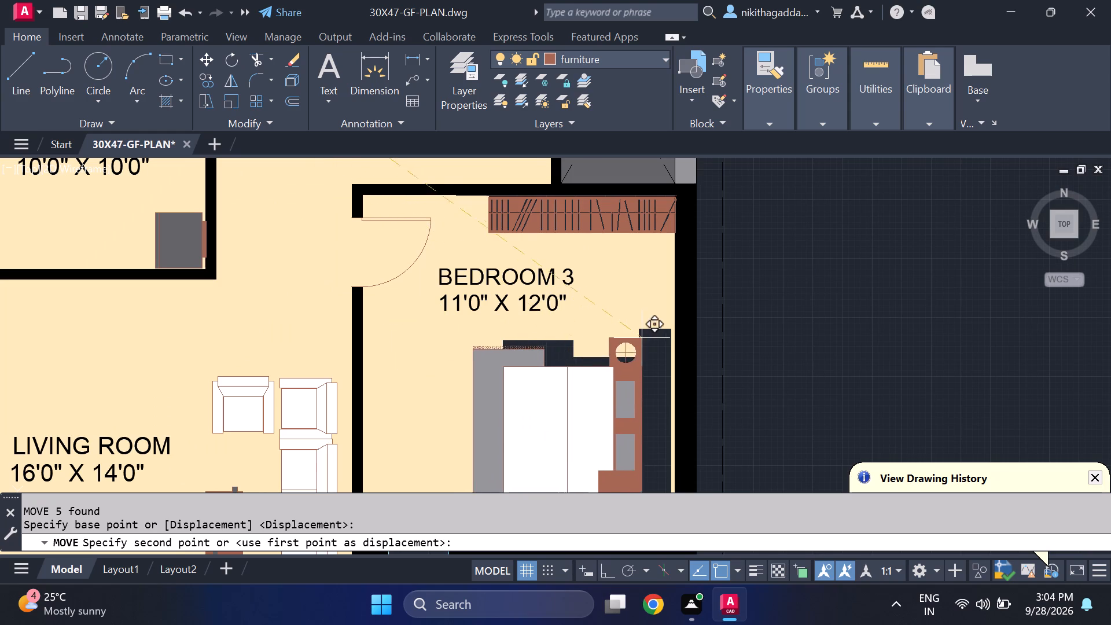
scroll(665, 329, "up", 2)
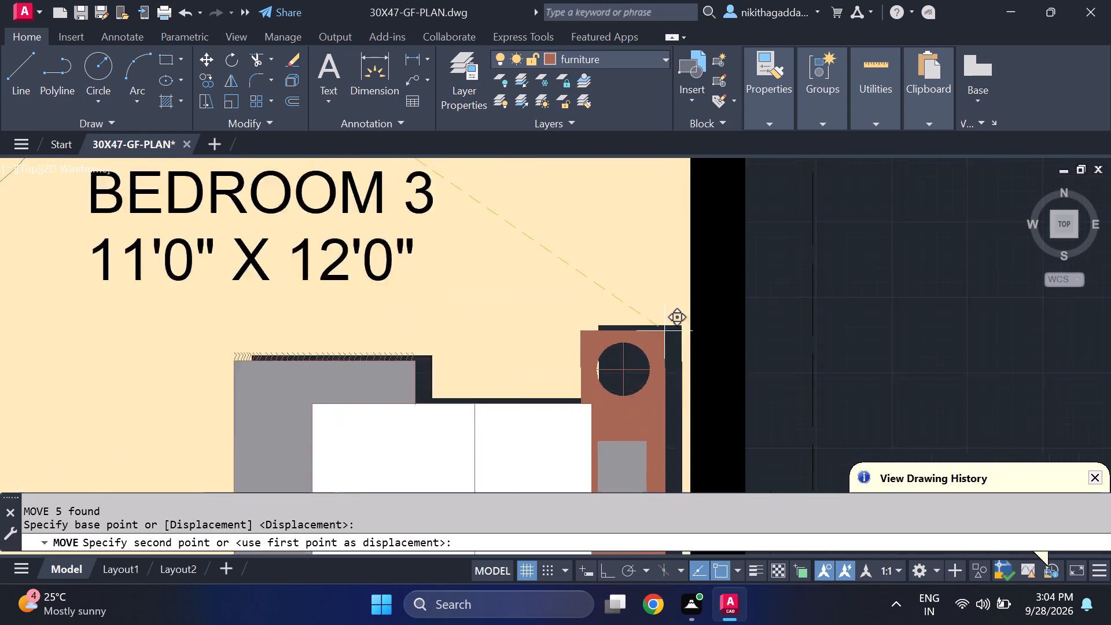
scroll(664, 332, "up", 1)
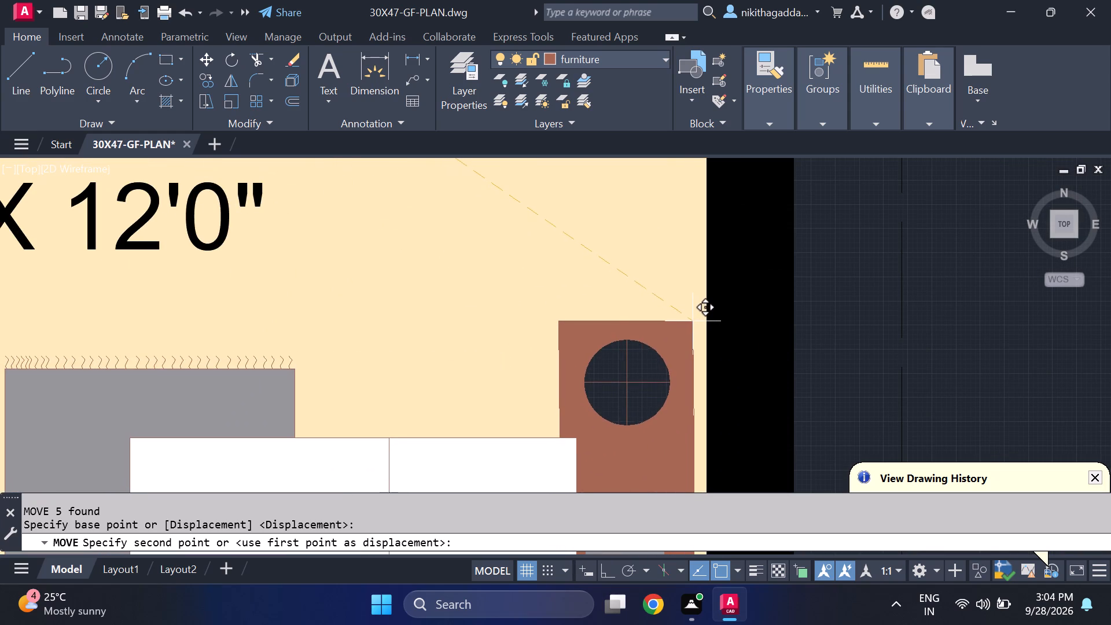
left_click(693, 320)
Examine the rug's edges and fringe in Bedroom 3's bed set and compare them with the Master Bedroom's.
scroll(683, 325, "down", 3)
middle_click_drag(666, 399, 643, 298)
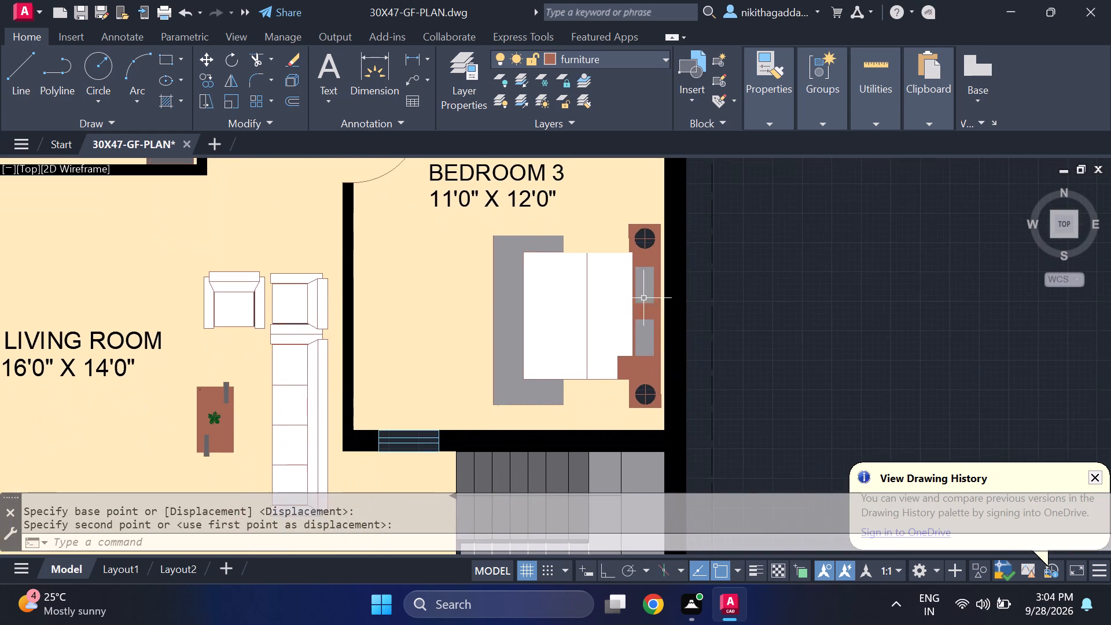
scroll(608, 386, "up", 2)
scroll(278, 467, "up", 2)
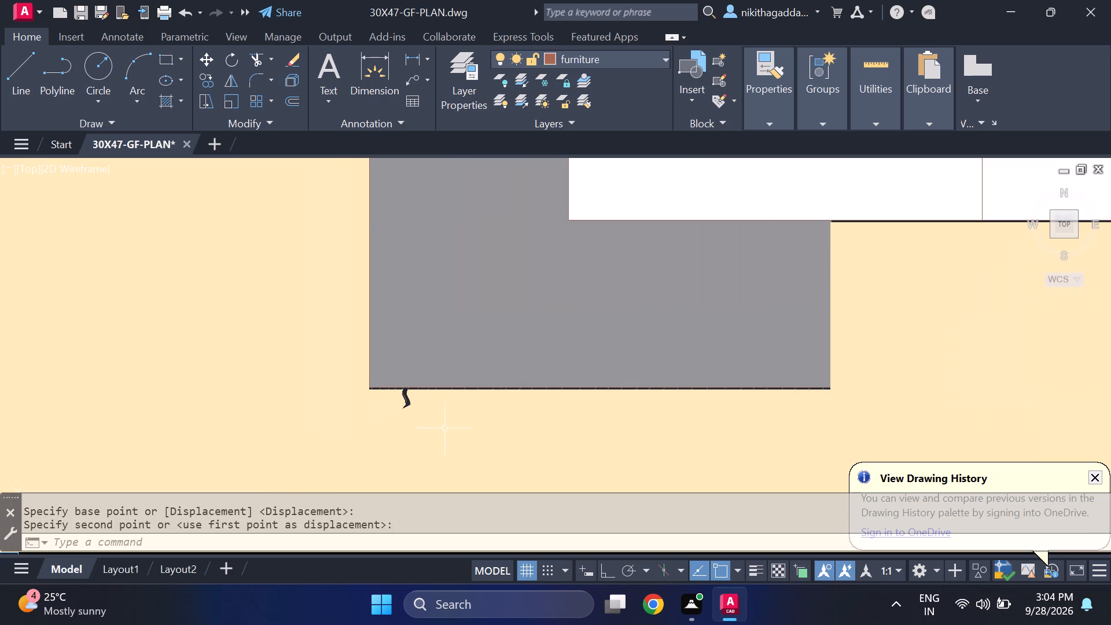
scroll(432, 412, "up", 3)
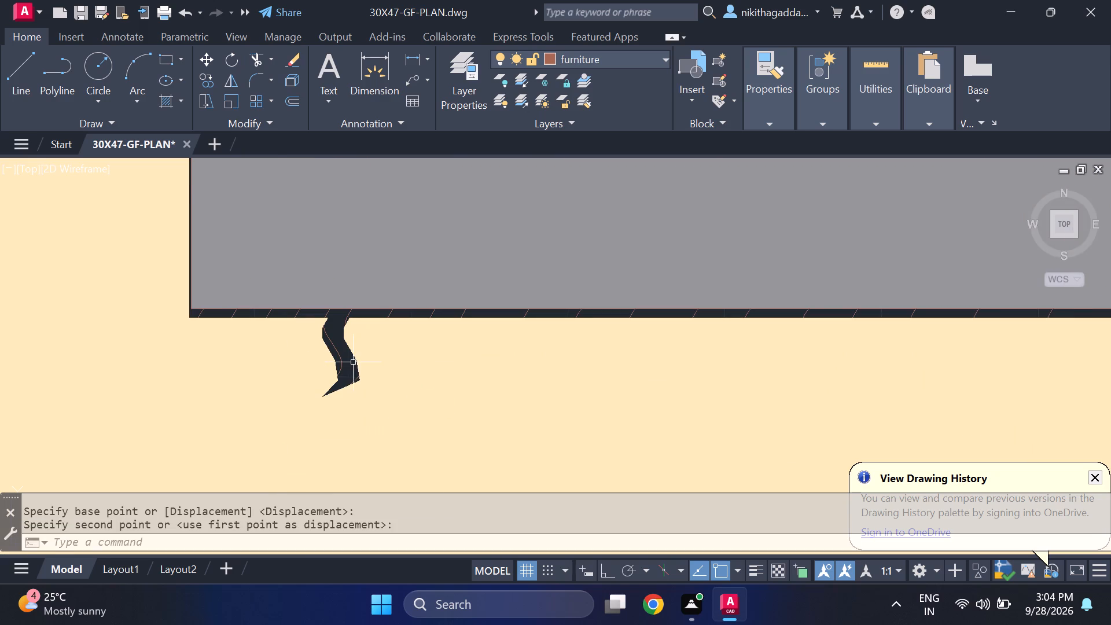
scroll(353, 364, "up", 2)
scroll(390, 381, "down", 4)
scroll(505, 396, "down", 3)
scroll(538, 378, "up", 3)
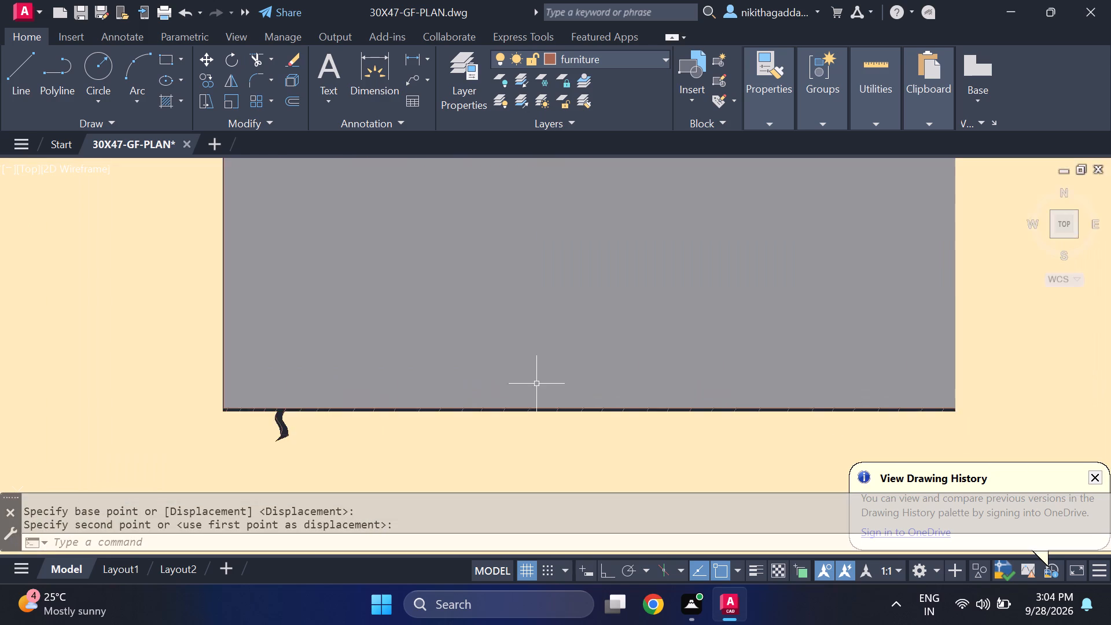
scroll(535, 397, "down", 7)
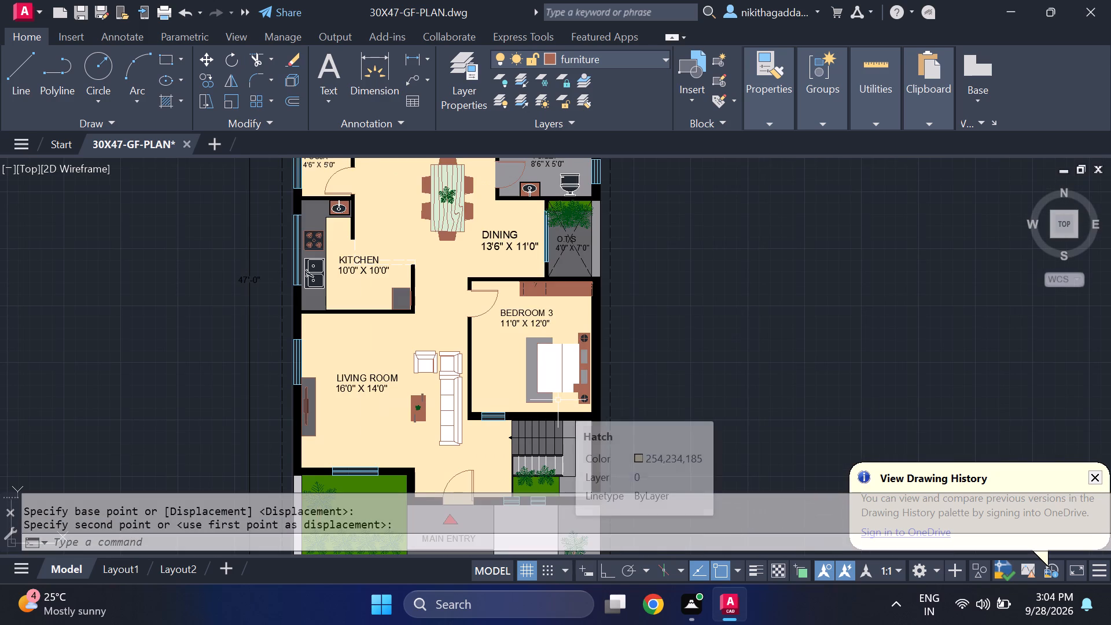
middle_click_drag(463, 313, 485, 449)
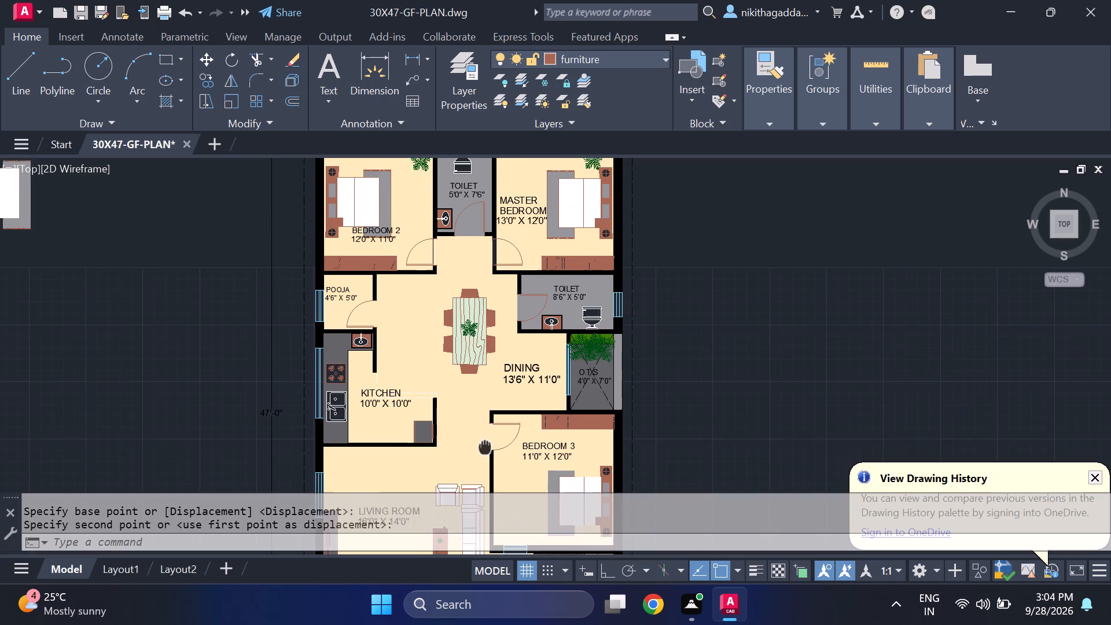
middle_click_drag(485, 449, 479, 368)
scroll(546, 435, "up", 3)
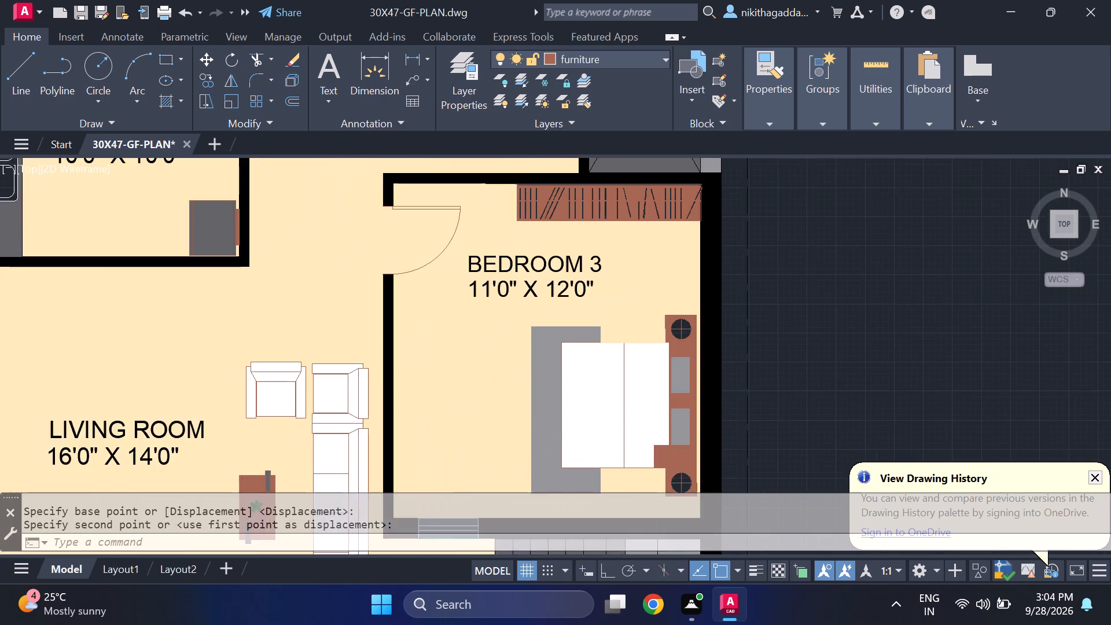
scroll(519, 406, "up", 8)
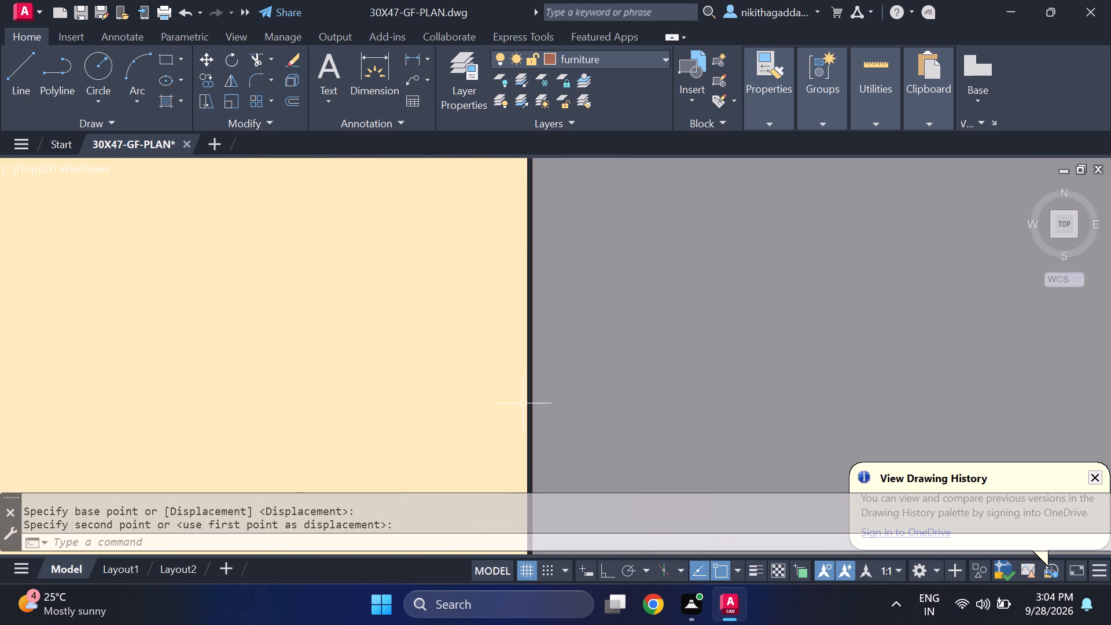
scroll(527, 402, "up", 7)
scroll(552, 408, "down", 4)
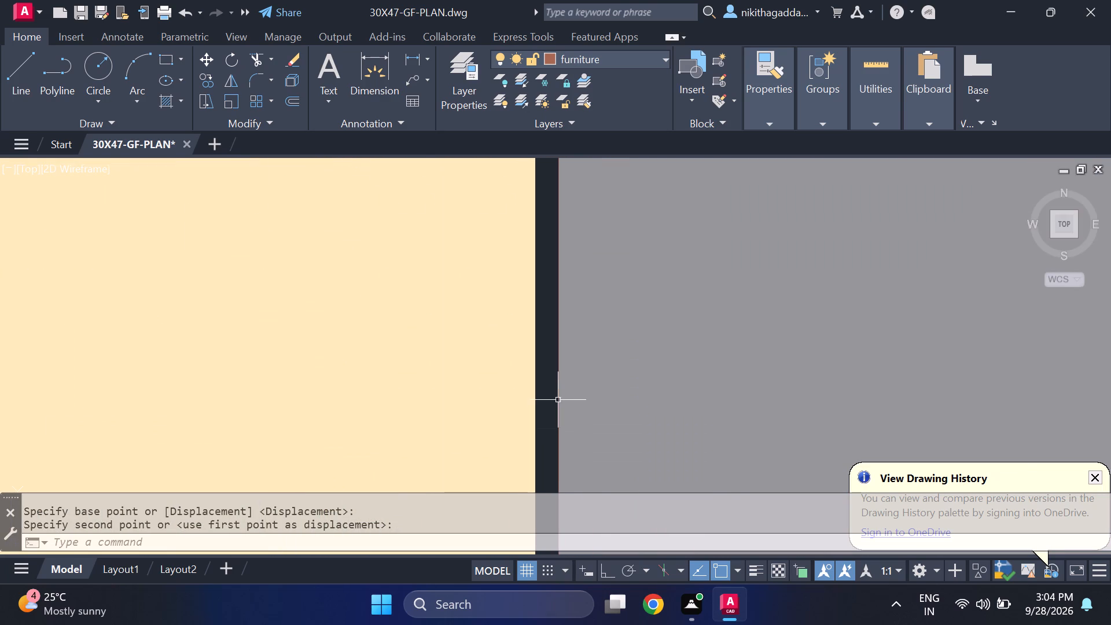
scroll(558, 400, "down", 14)
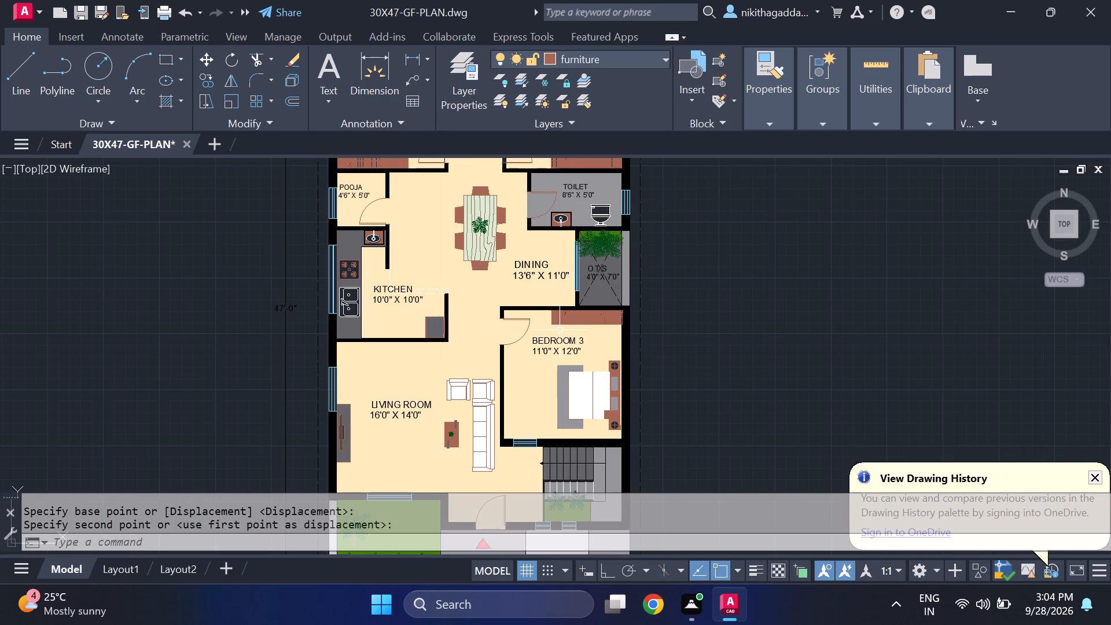
middle_click_drag(560, 330, 592, 477)
scroll(598, 250, "up", 3)
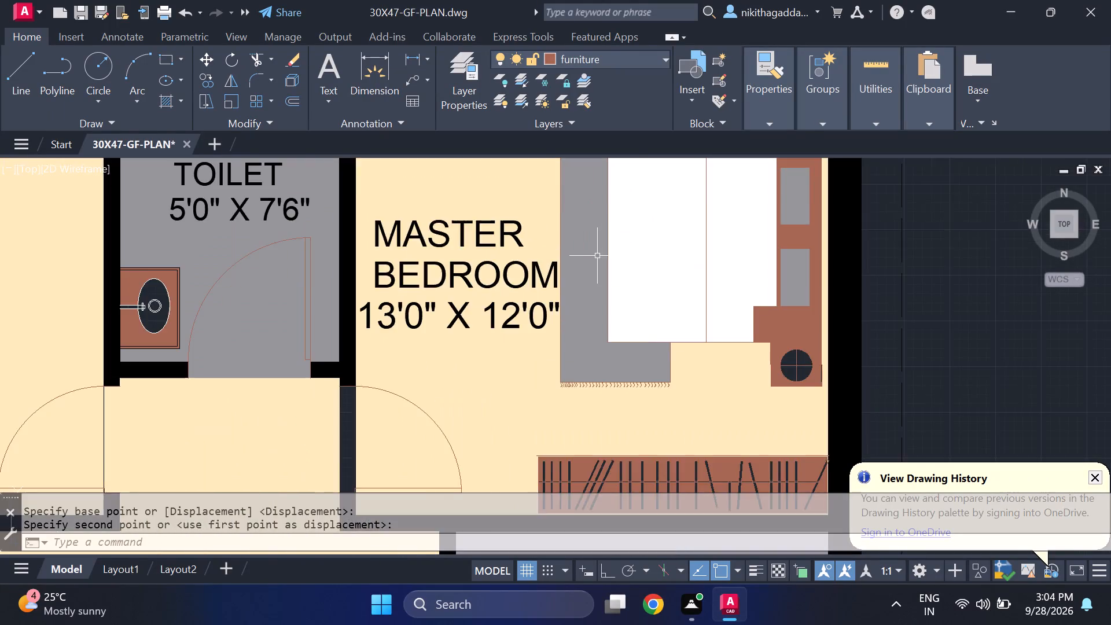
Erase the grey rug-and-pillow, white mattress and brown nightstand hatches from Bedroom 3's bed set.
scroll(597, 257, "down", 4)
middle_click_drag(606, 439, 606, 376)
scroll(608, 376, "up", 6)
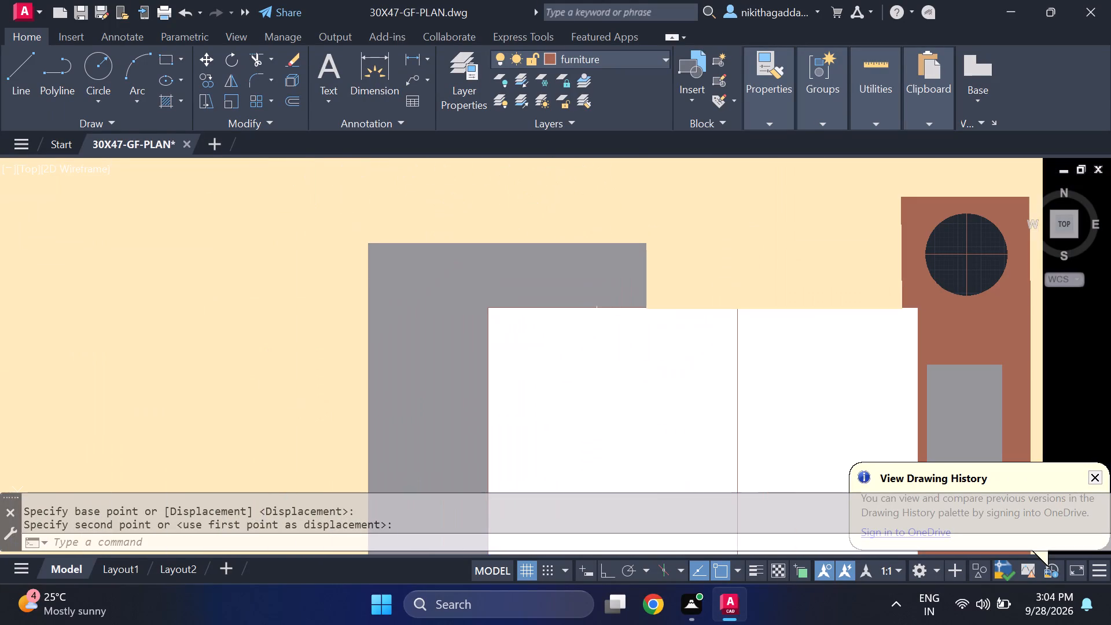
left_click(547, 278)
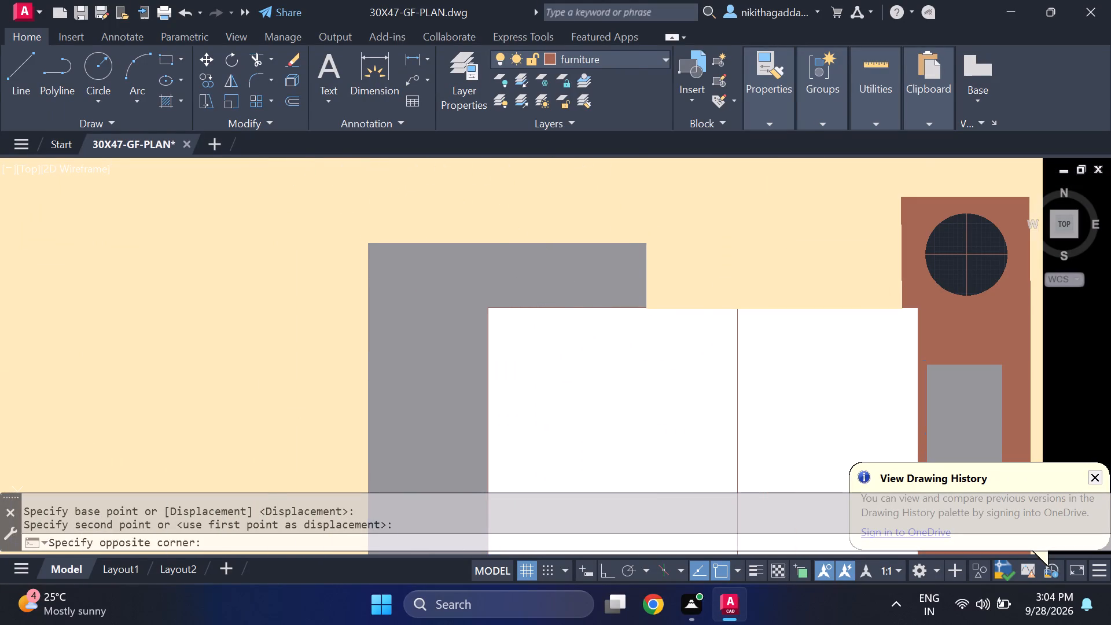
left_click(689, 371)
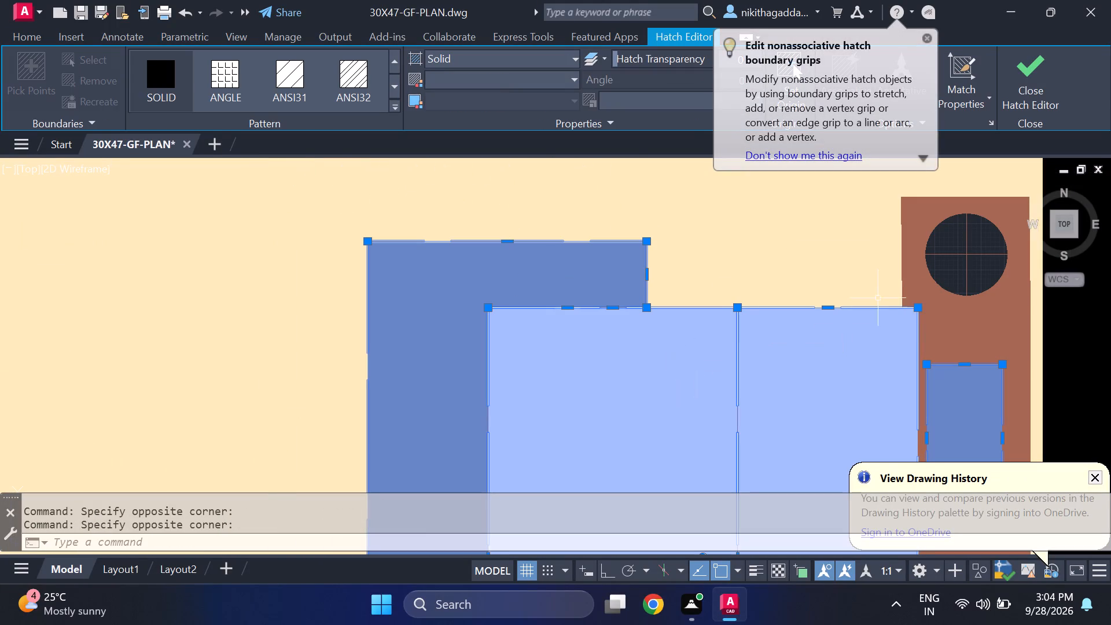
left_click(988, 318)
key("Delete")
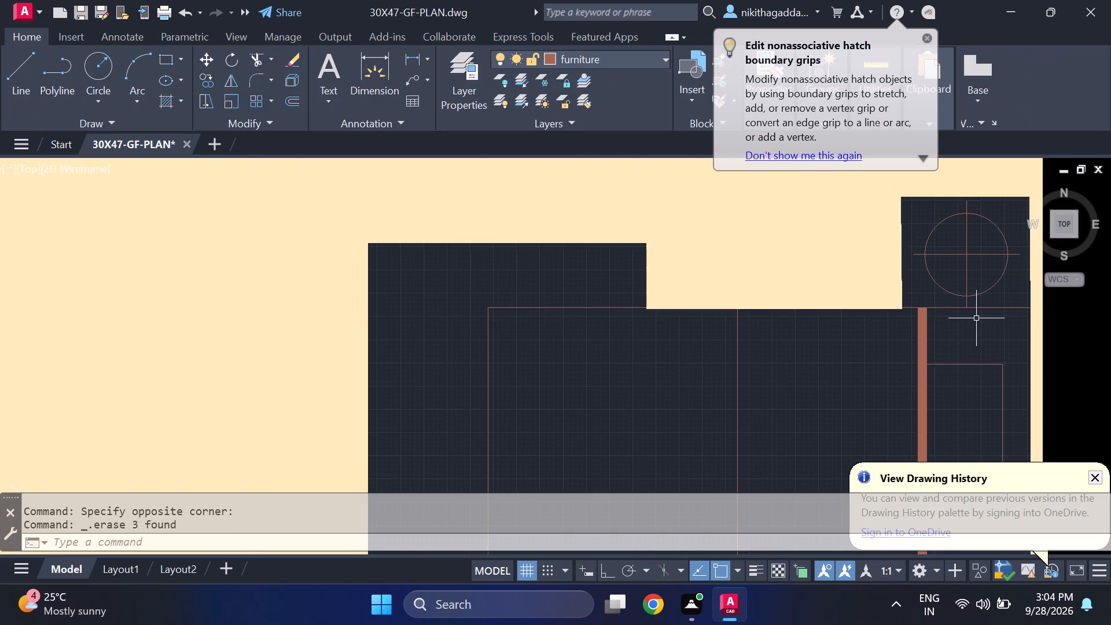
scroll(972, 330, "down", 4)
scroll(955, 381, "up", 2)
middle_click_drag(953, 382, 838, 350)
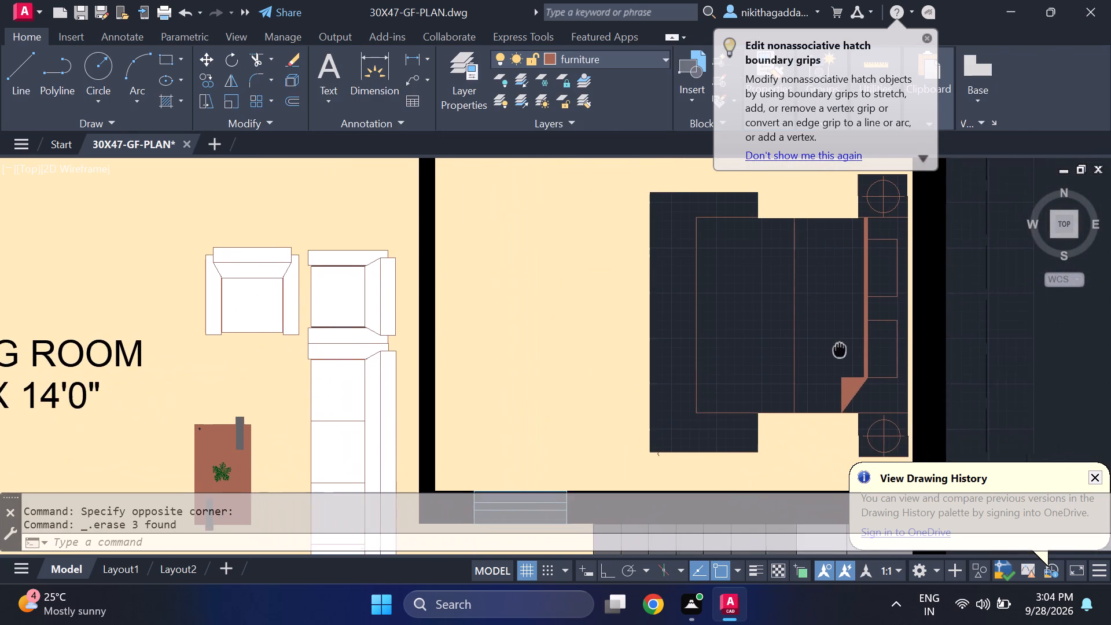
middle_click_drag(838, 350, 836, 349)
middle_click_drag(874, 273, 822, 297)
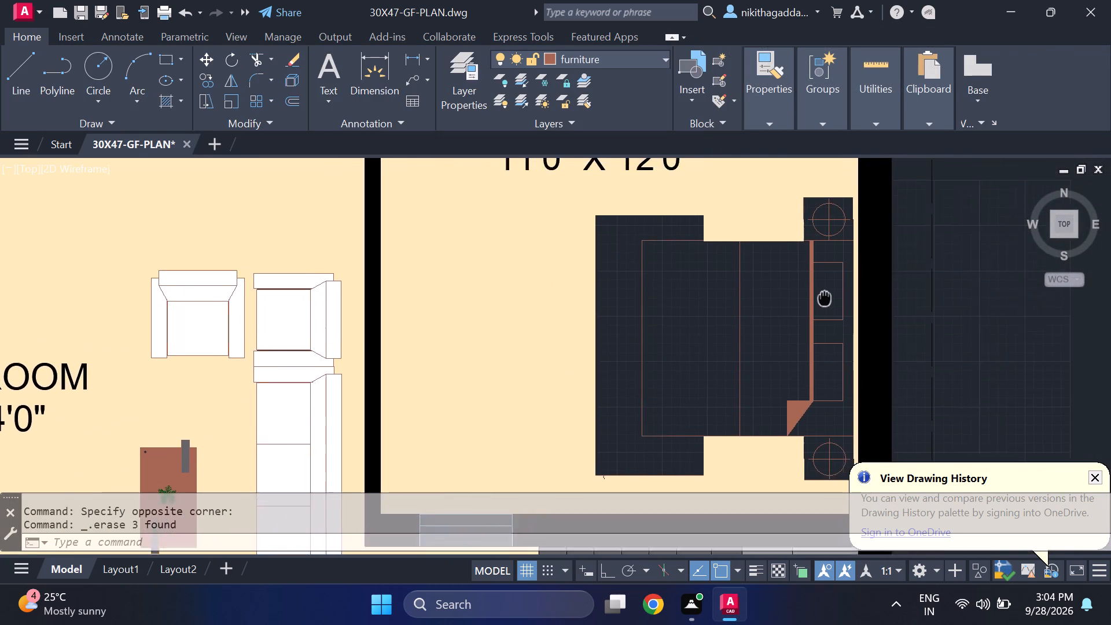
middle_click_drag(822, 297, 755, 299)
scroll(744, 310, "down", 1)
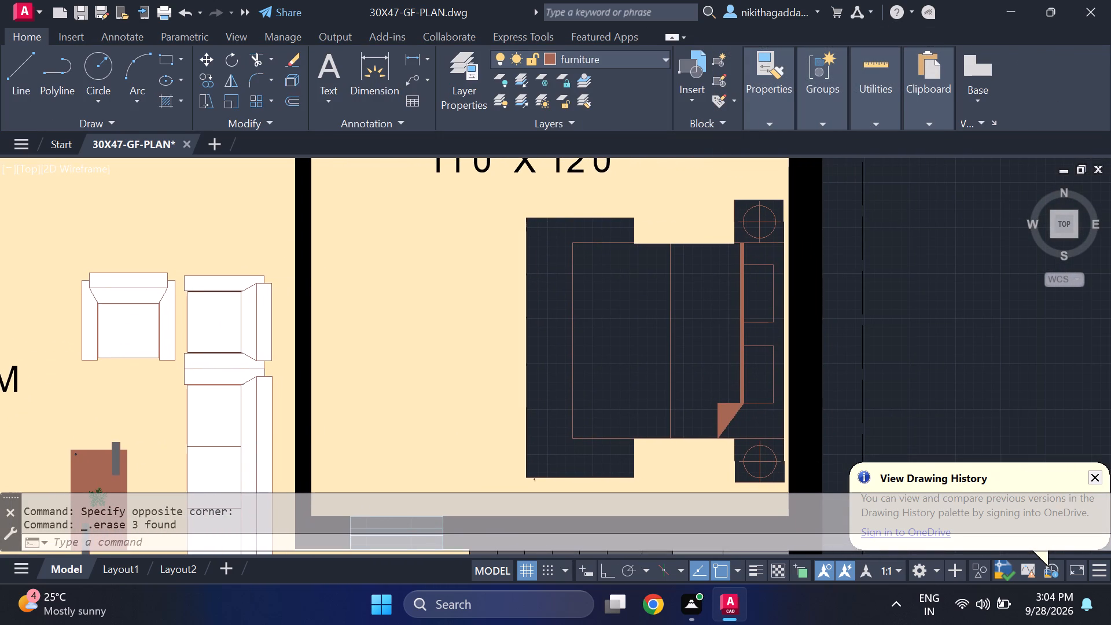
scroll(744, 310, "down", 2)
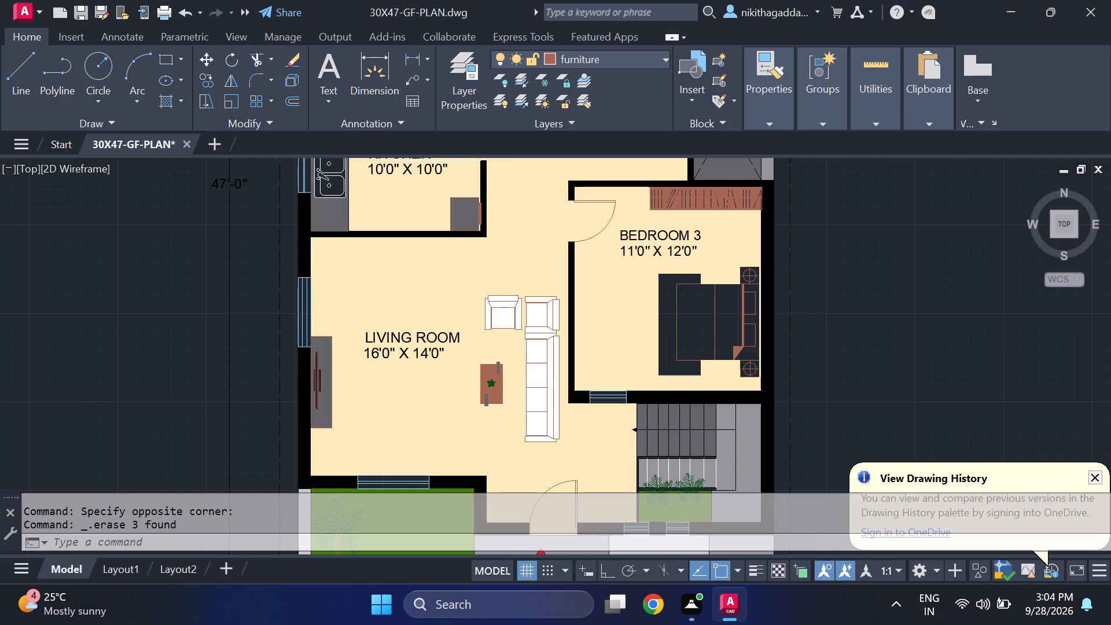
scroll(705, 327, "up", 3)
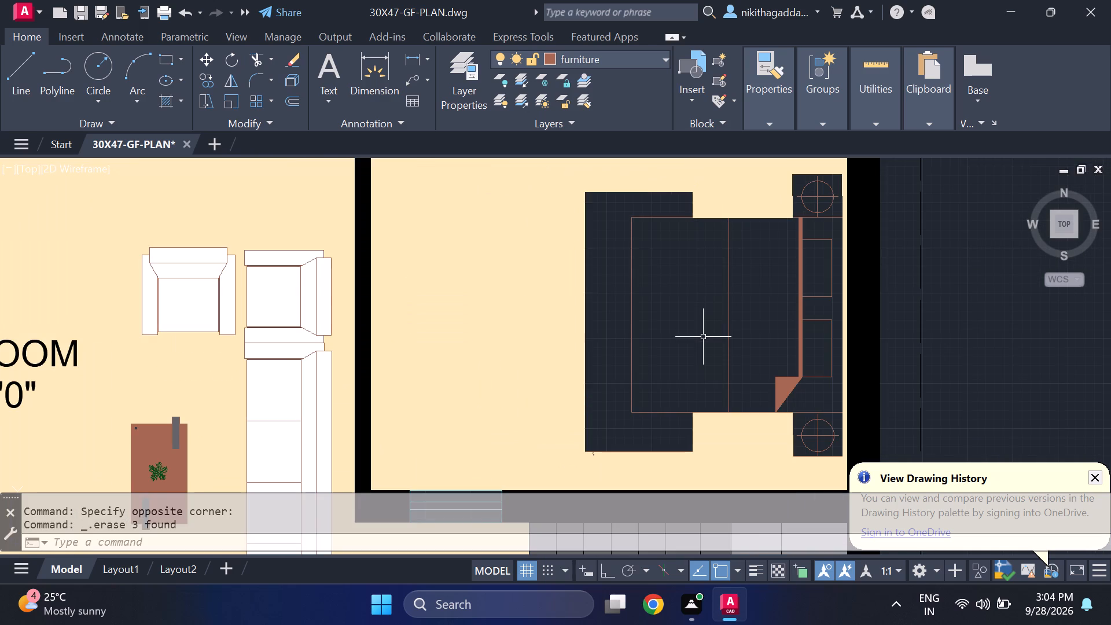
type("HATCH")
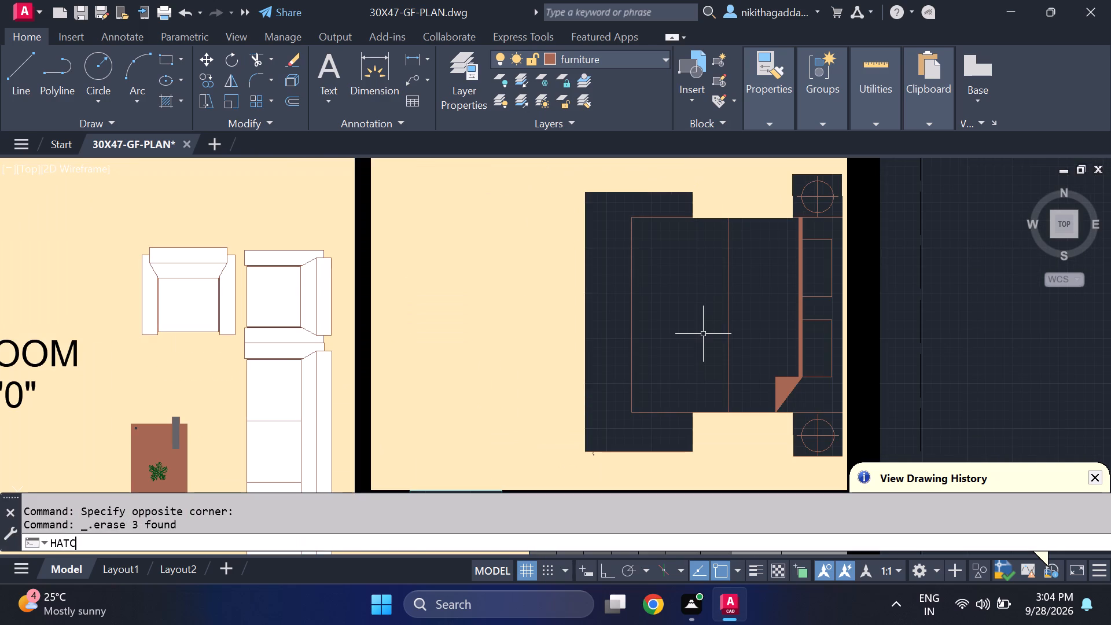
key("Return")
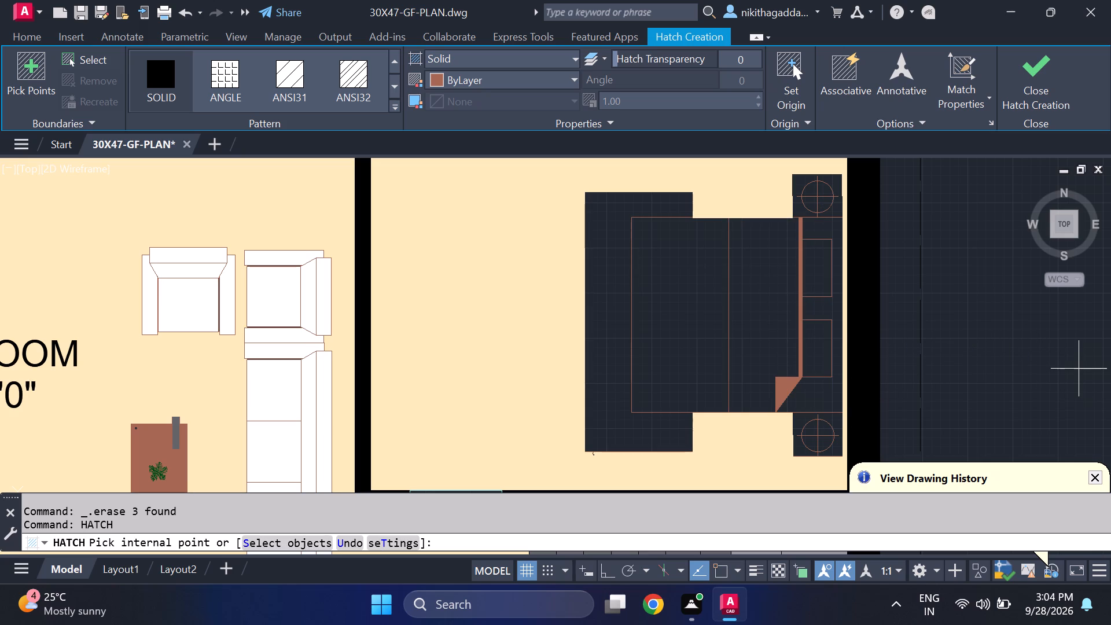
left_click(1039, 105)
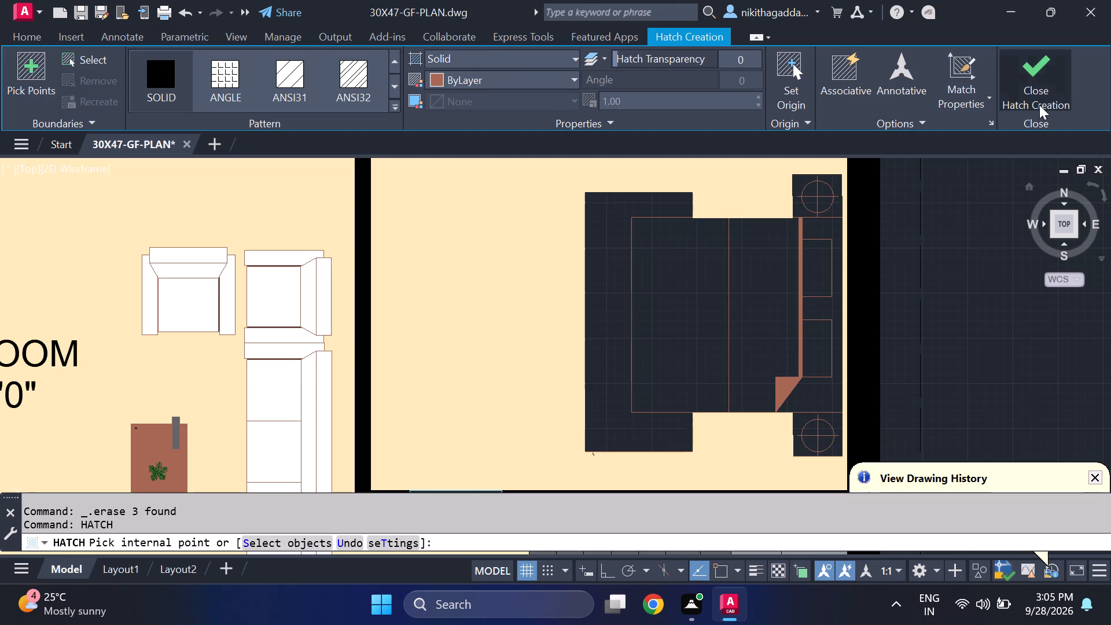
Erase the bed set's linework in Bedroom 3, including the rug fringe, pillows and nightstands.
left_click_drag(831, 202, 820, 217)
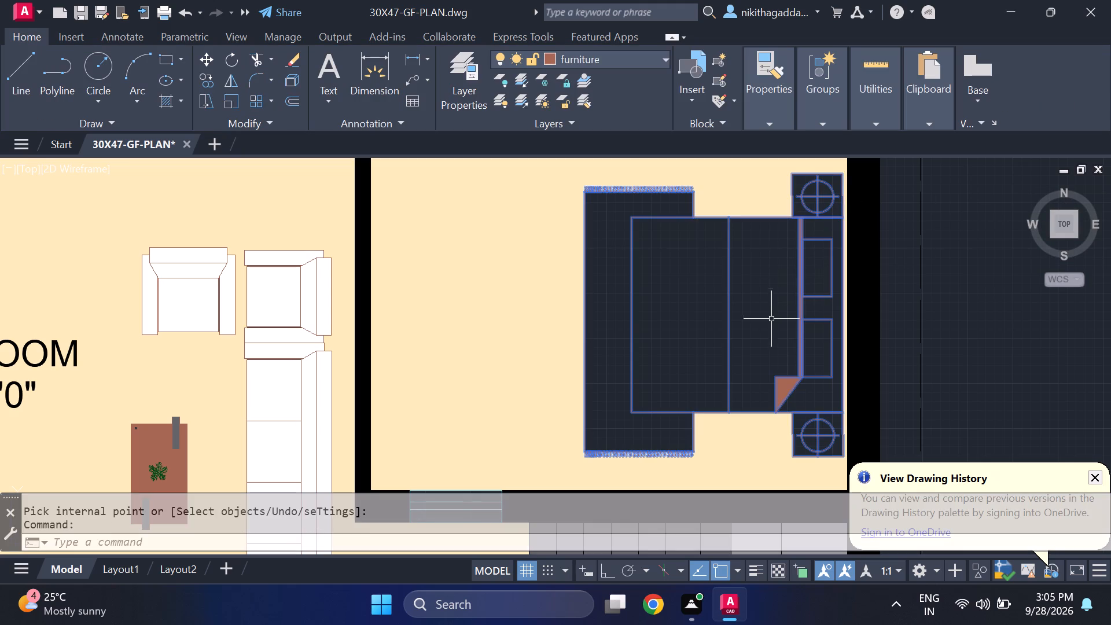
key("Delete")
Copy the Master Bedroom's bed set with its white, grey and brown hatches into Bedroom 3, placing its upper outer nightstand corner by the outer wall.
scroll(707, 337, "down", 4)
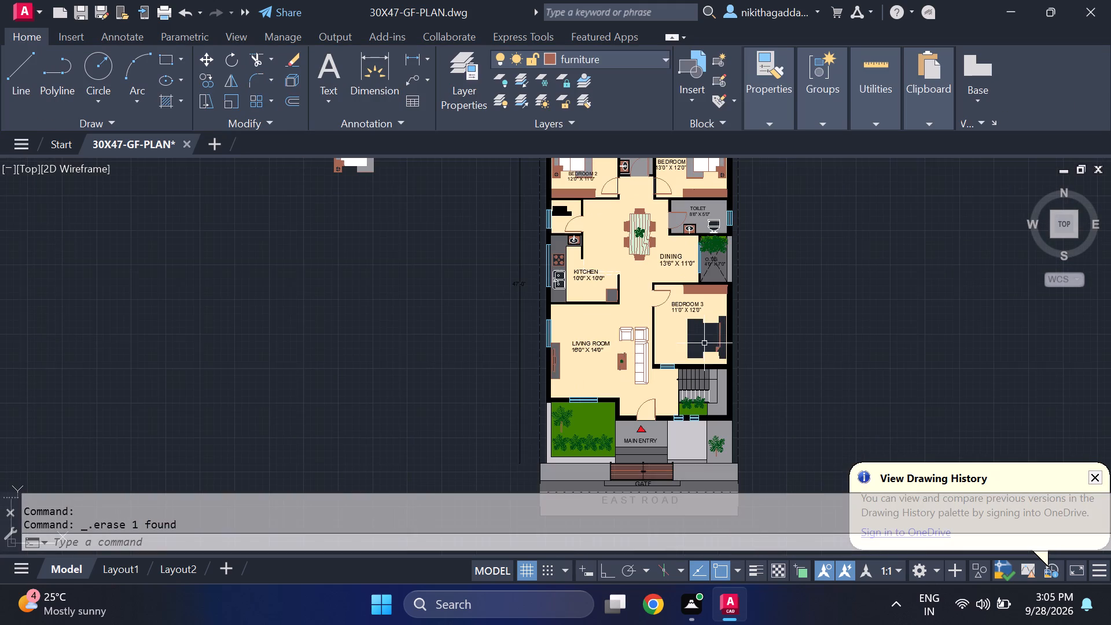
middle_click_drag(366, 251, 372, 385)
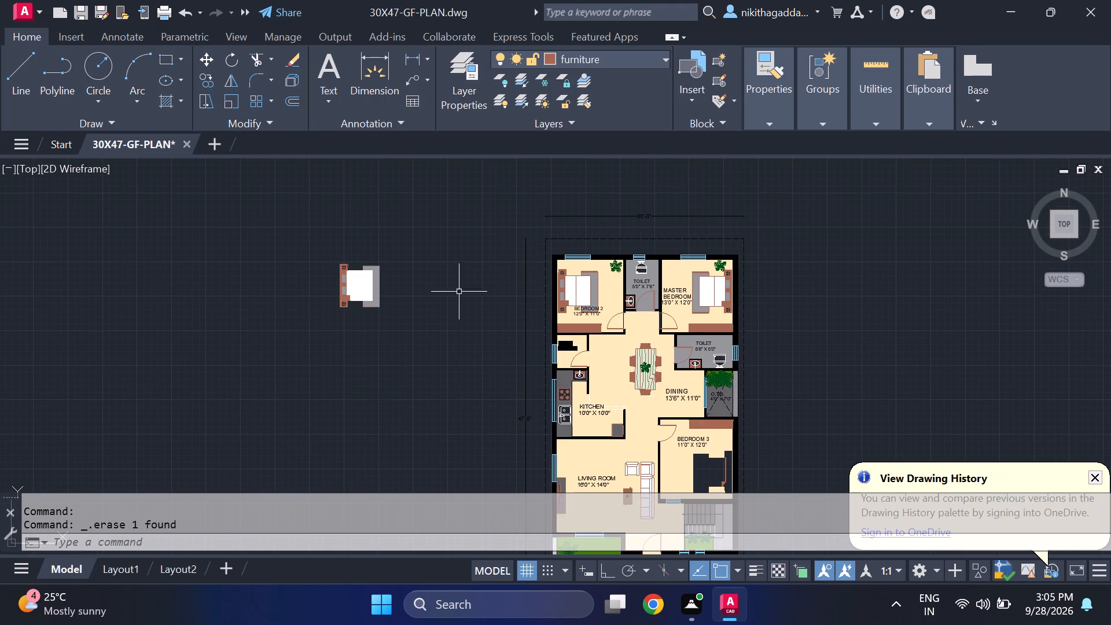
scroll(711, 285, "up", 3)
scroll(777, 272, "up", 2)
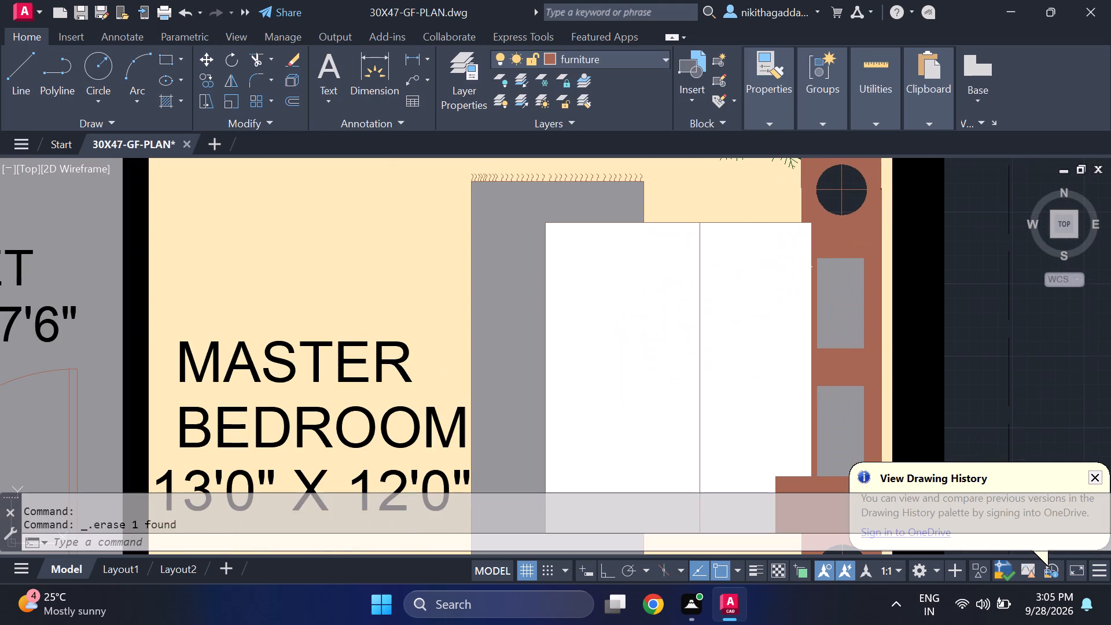
left_click(845, 225)
middle_click_drag(829, 242, 818, 262)
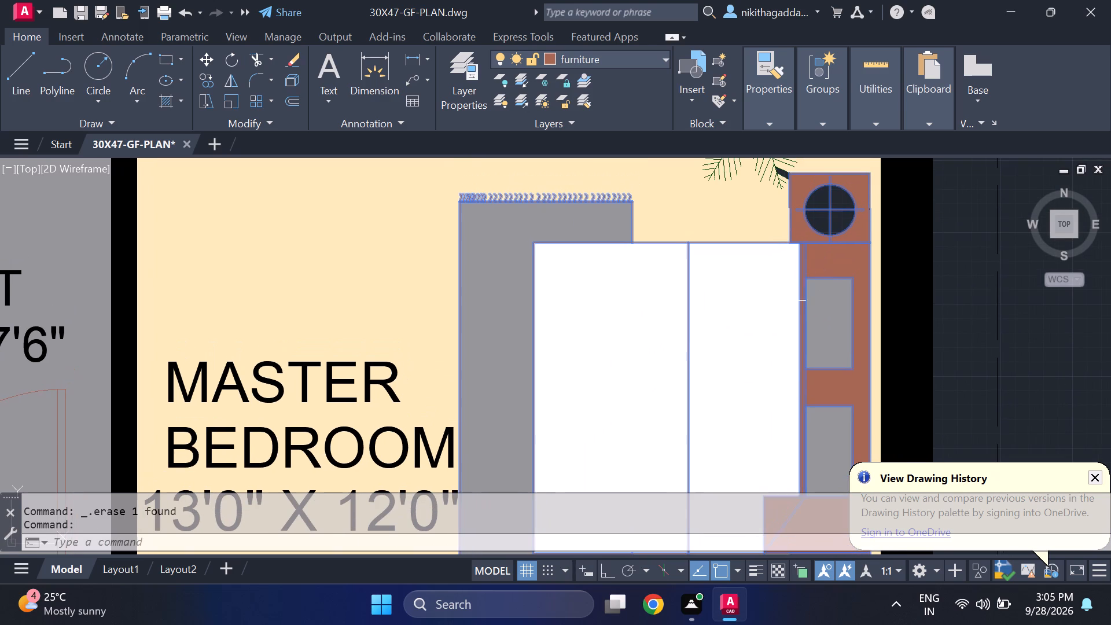
left_click_drag(737, 318, 721, 340)
left_click(508, 363)
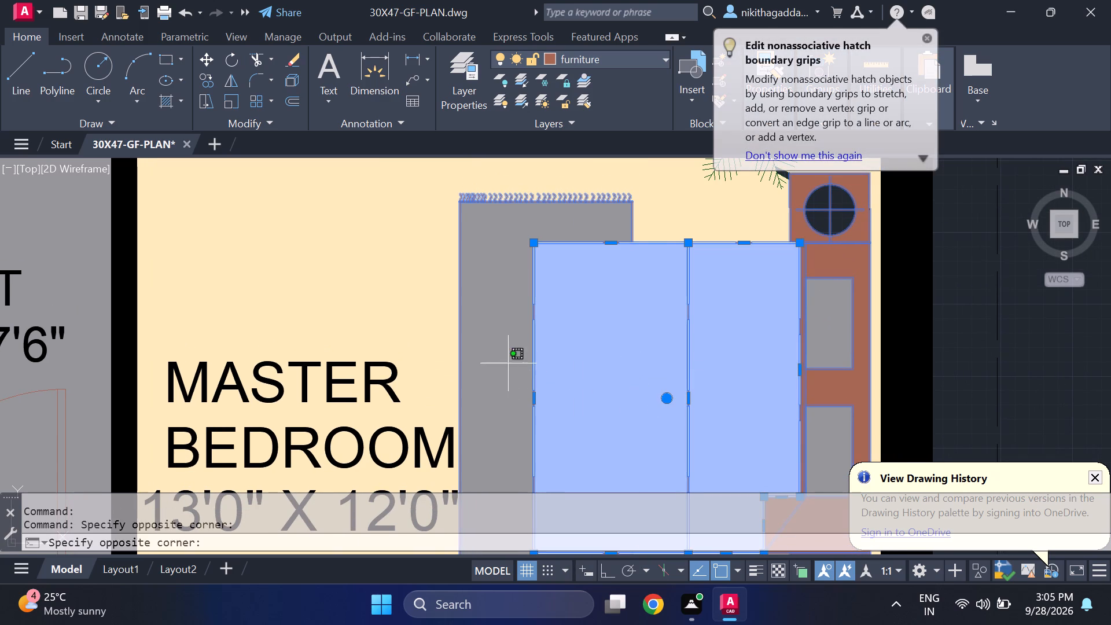
middle_click_drag(704, 370, 518, 440)
left_click(656, 327)
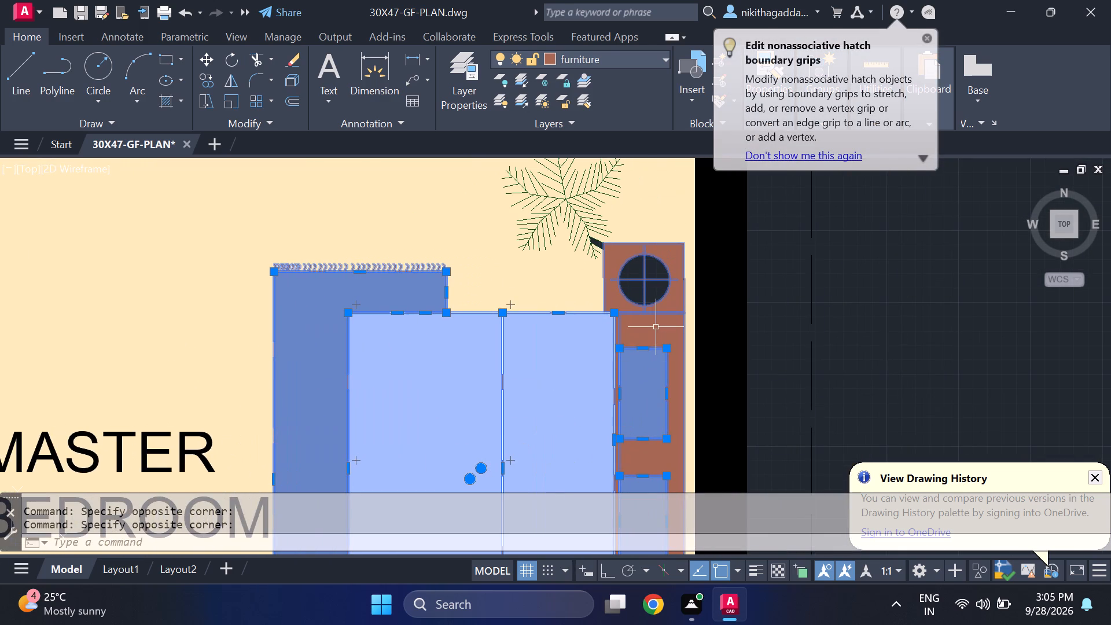
scroll(622, 414, "up", 2)
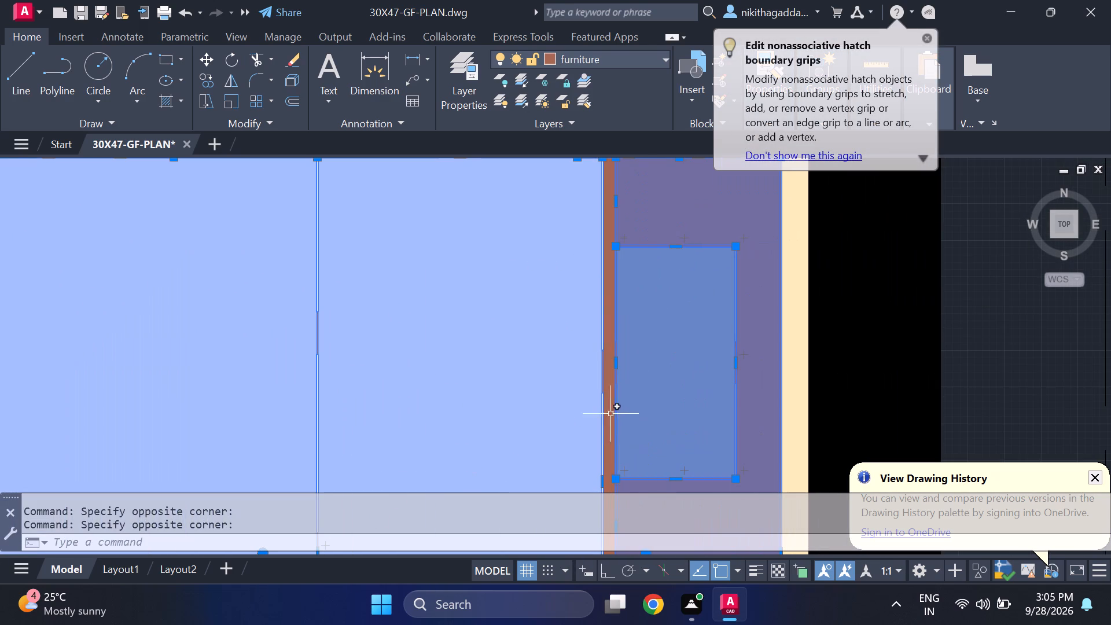
left_click(608, 388)
scroll(612, 391, "down", 2)
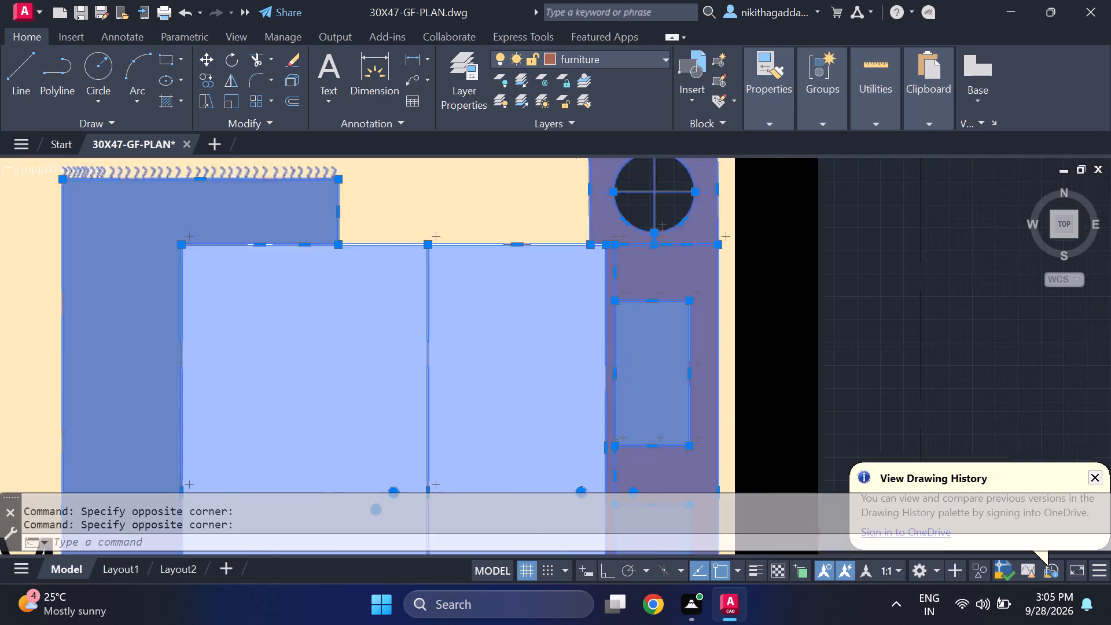
scroll(613, 396, "down", 1)
middle_click_drag(637, 441, 620, 294)
scroll(599, 390, "up", 2)
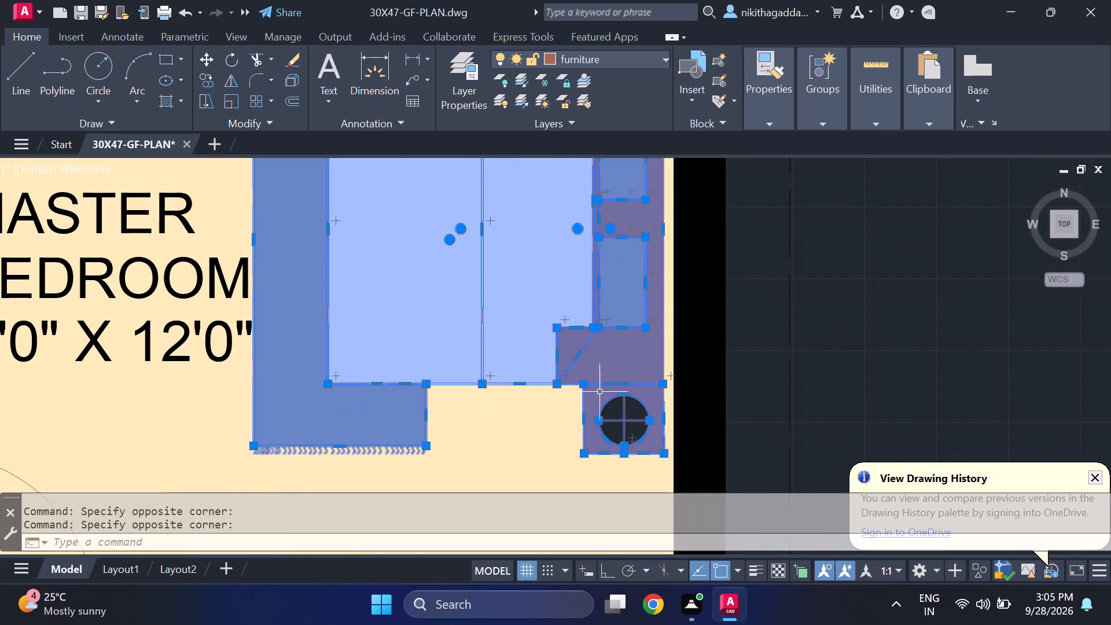
scroll(599, 392, "down", 5)
type("CO")
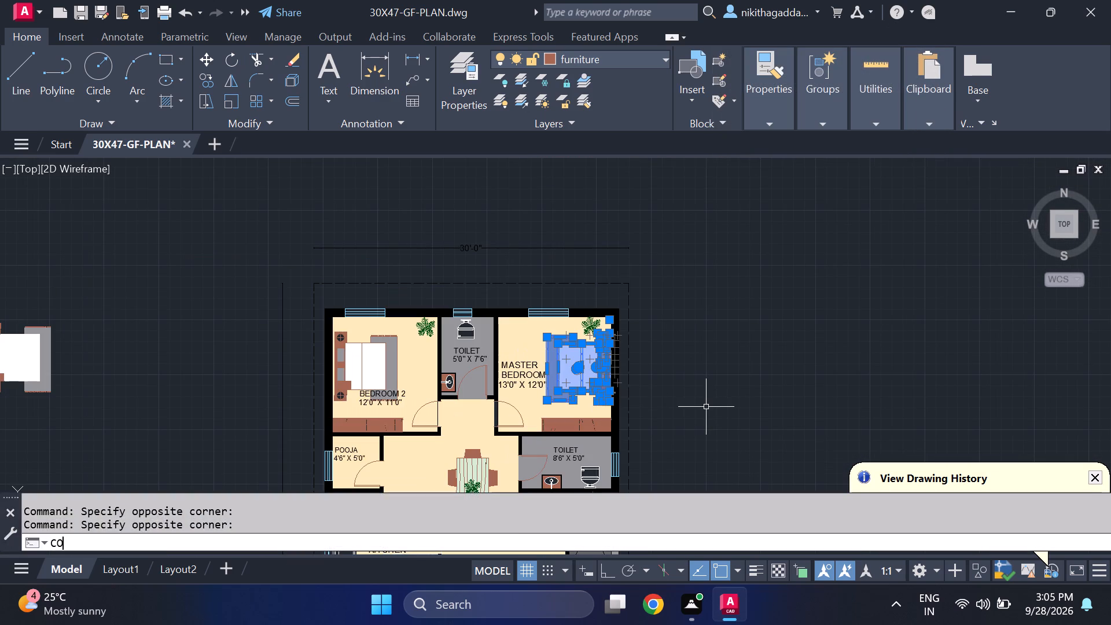
key("Return")
scroll(643, 344, "up", 2)
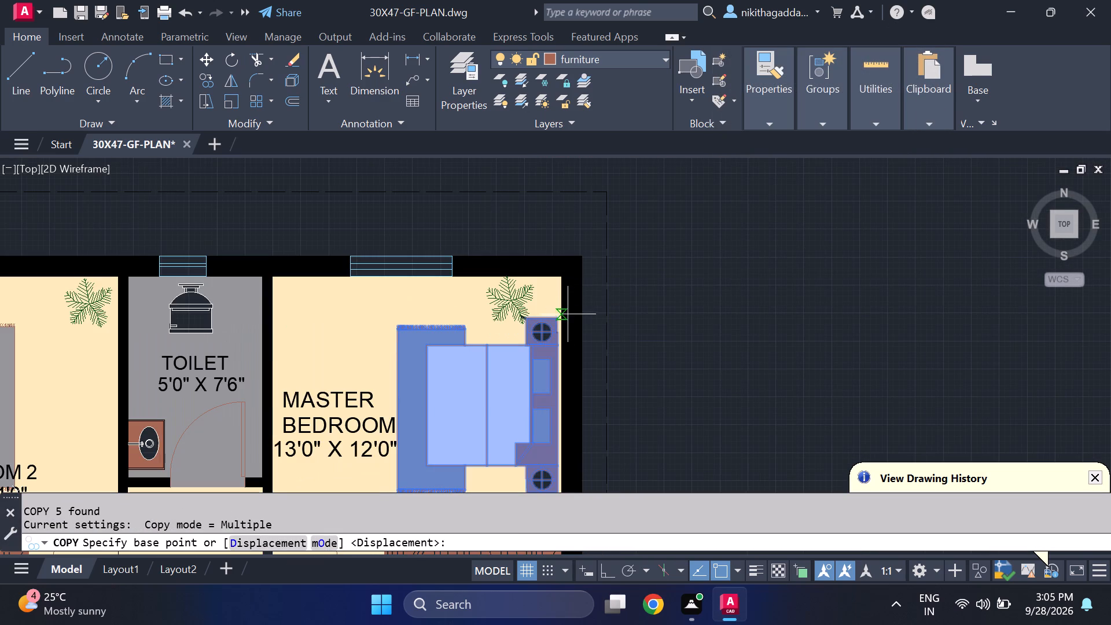
left_click(550, 318)
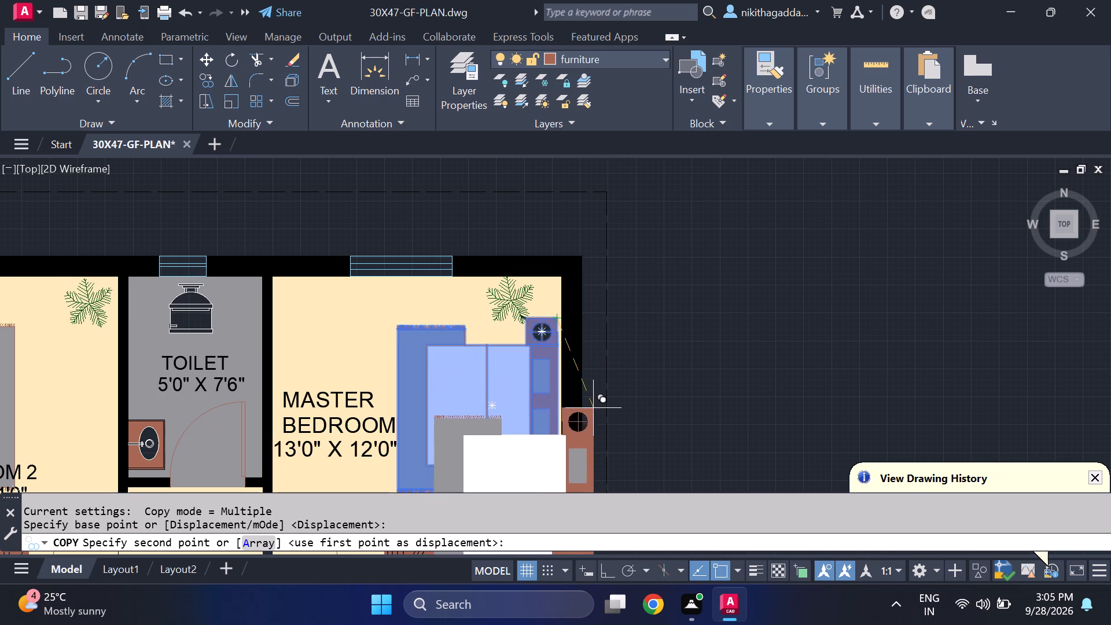
scroll(594, 410, "down", 1)
middle_click_drag(601, 435, 623, 259)
middle_click_drag(633, 356, 771, 159)
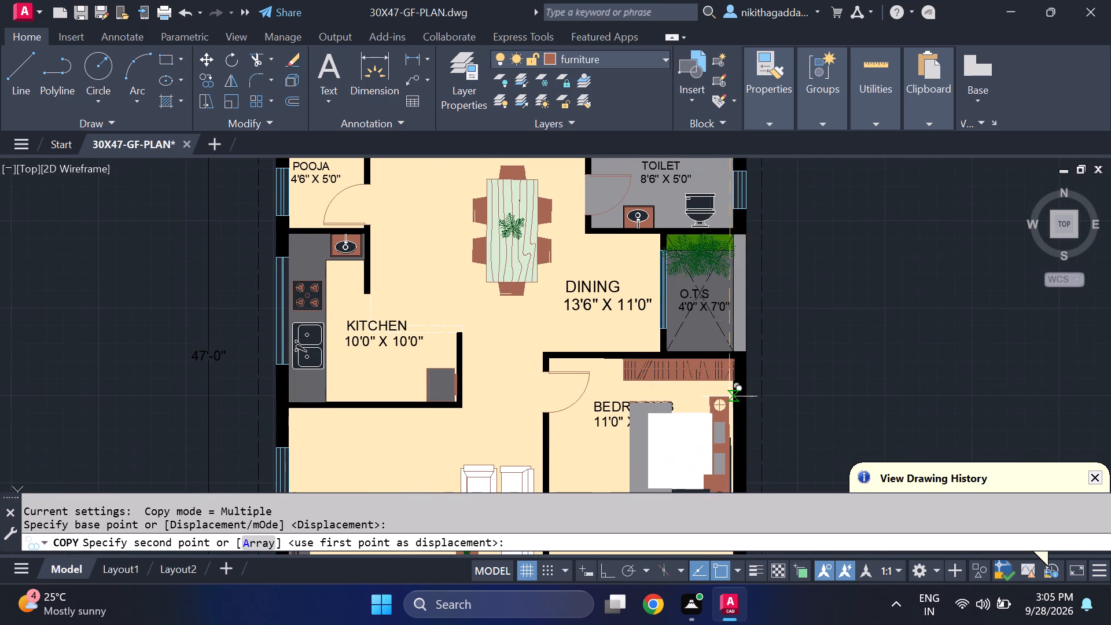
middle_click_drag(724, 398, 686, 264)
scroll(693, 285, "up", 3)
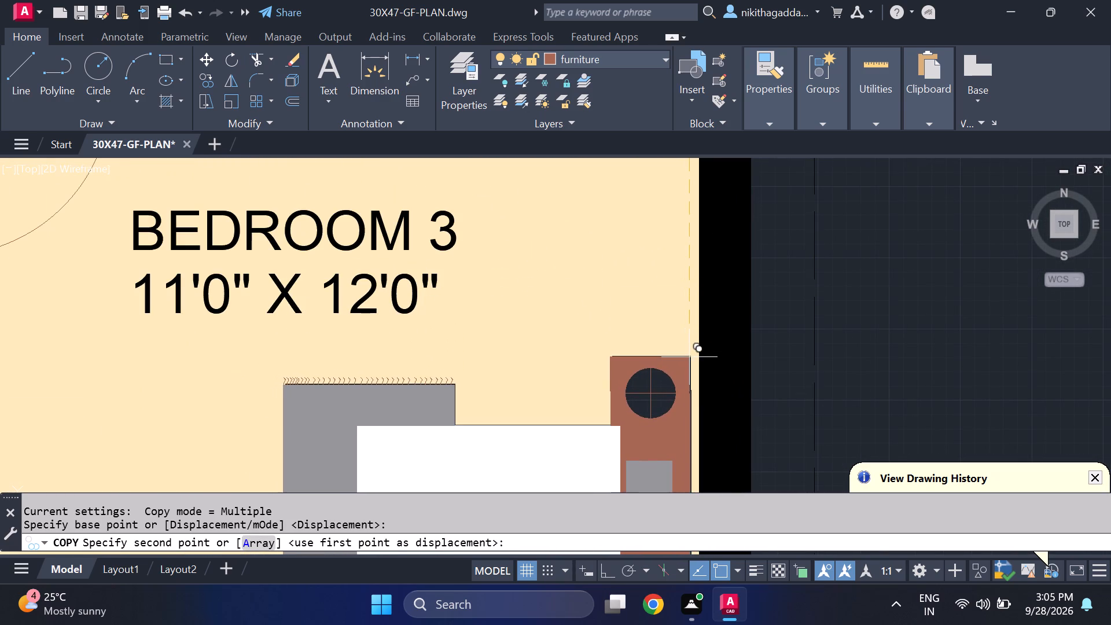
scroll(691, 358, "up", 1)
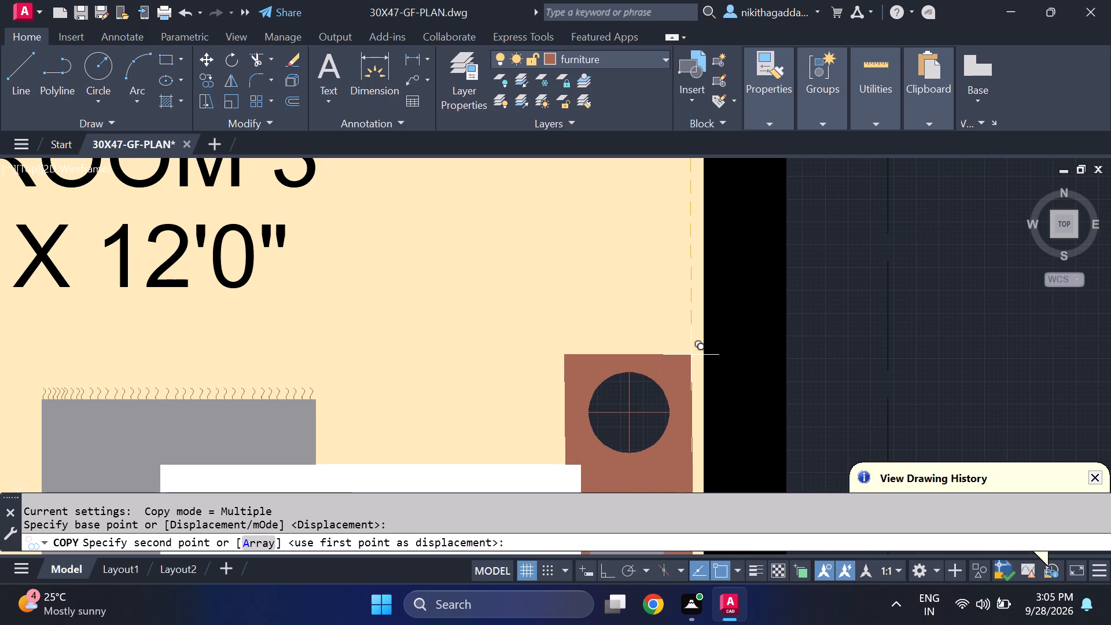
left_click(691, 351)
scroll(764, 329, "down", 3)
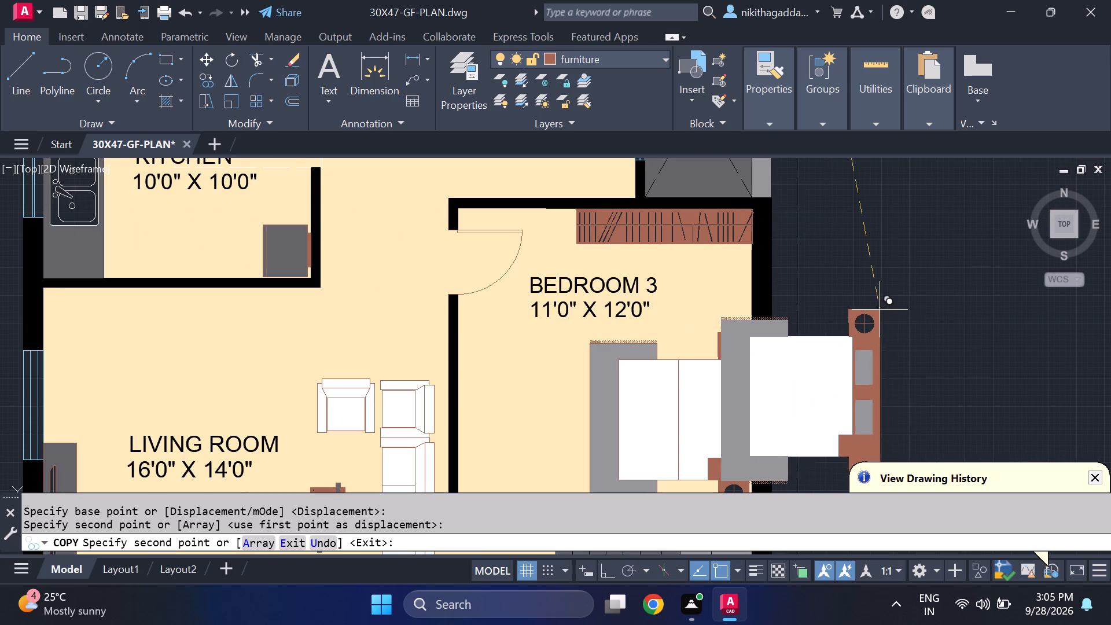
key("Escape")
Examine the lower edges of the rug, mattress and nightstand in Bedroom 3's copied bed set for gaps against the floor fill.
scroll(922, 345, "down", 2)
scroll(827, 411, "up", 2)
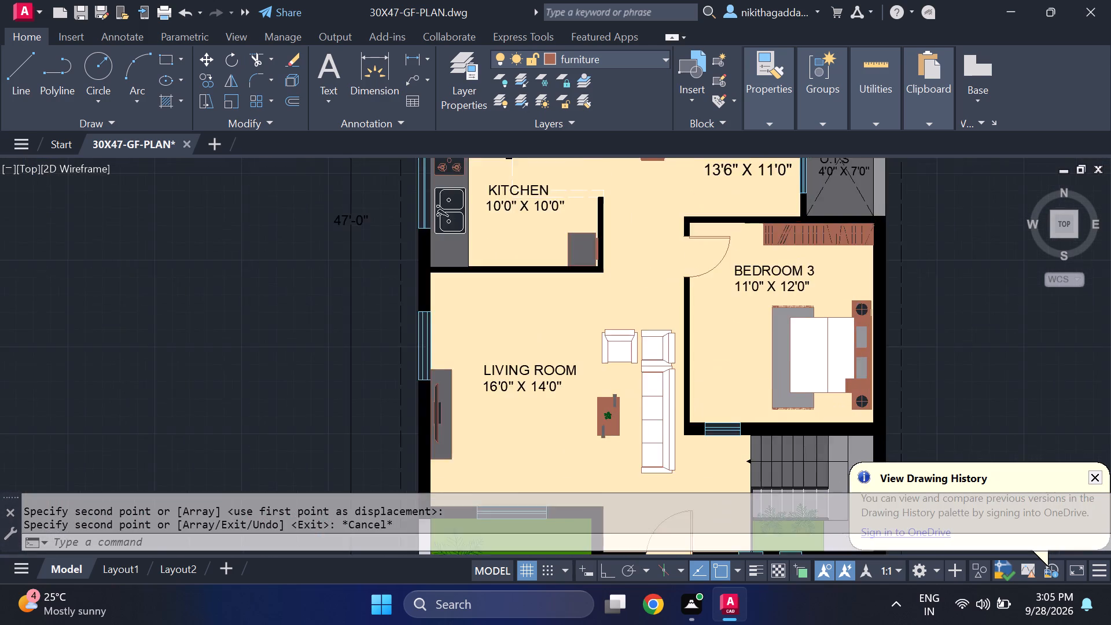
scroll(879, 366, "up", 3)
middle_click_drag(711, 464, 754, 338)
scroll(587, 394, "up", 1)
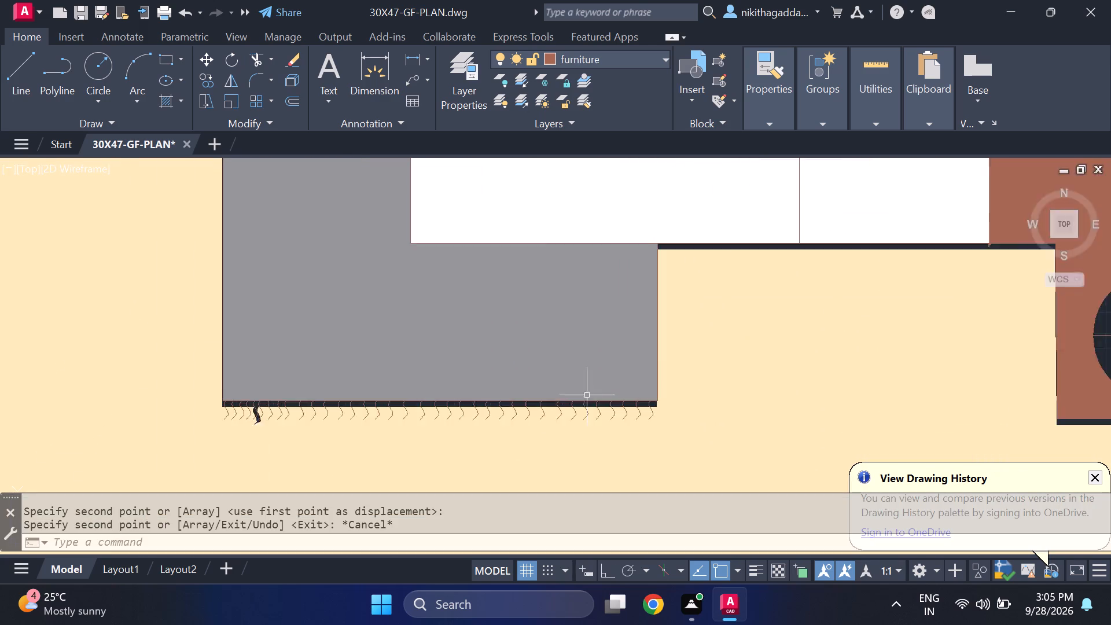
scroll(587, 395, "up", 1)
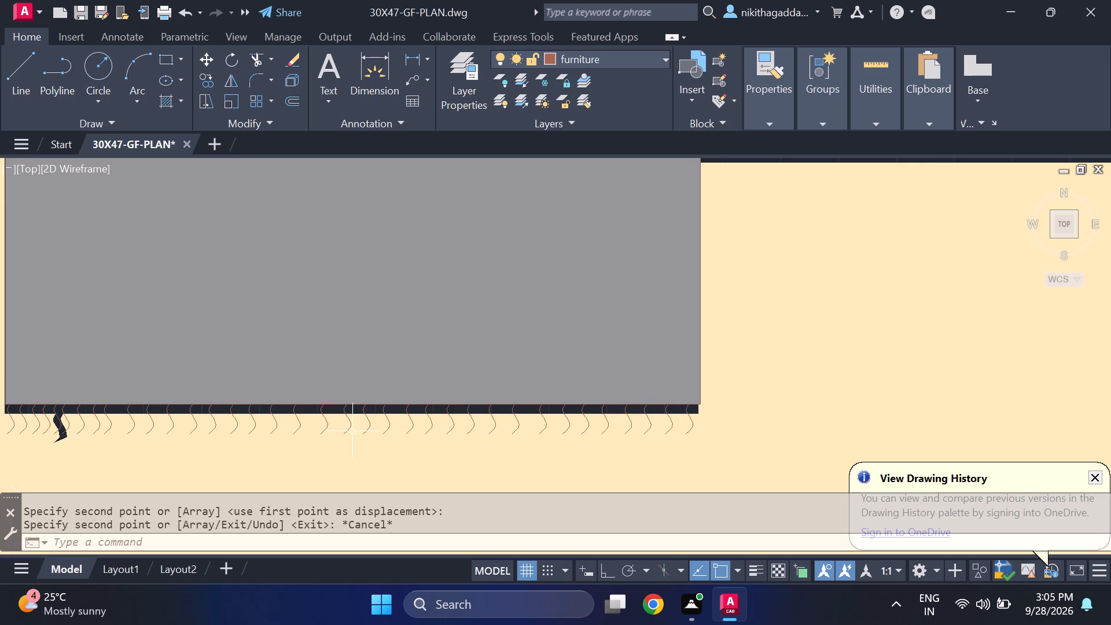
scroll(637, 450, "down", 2)
scroll(738, 392, "down", 1)
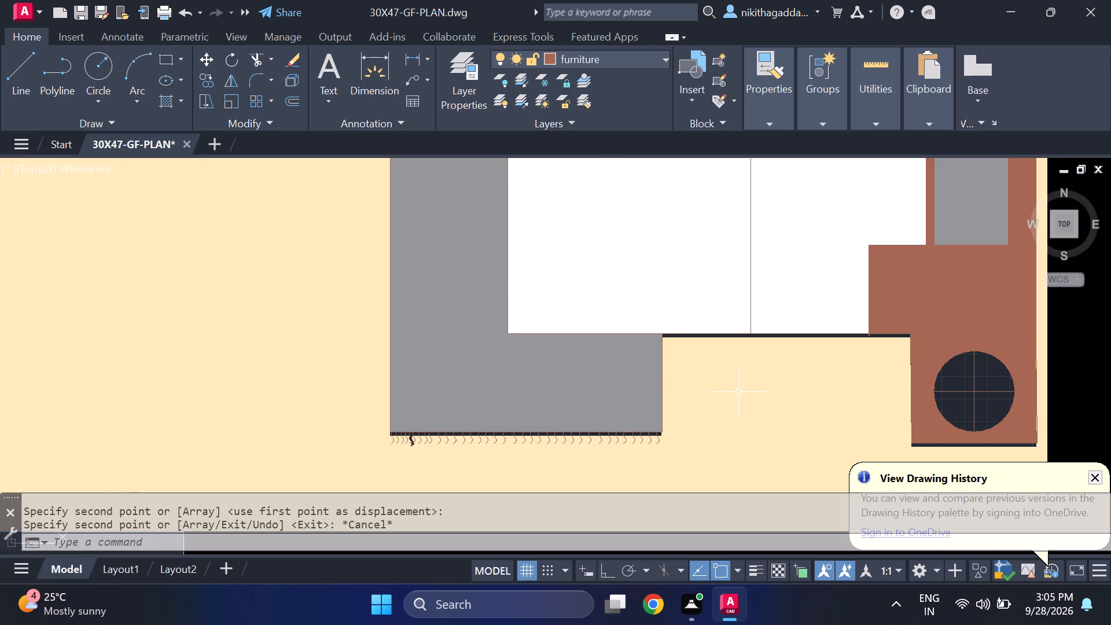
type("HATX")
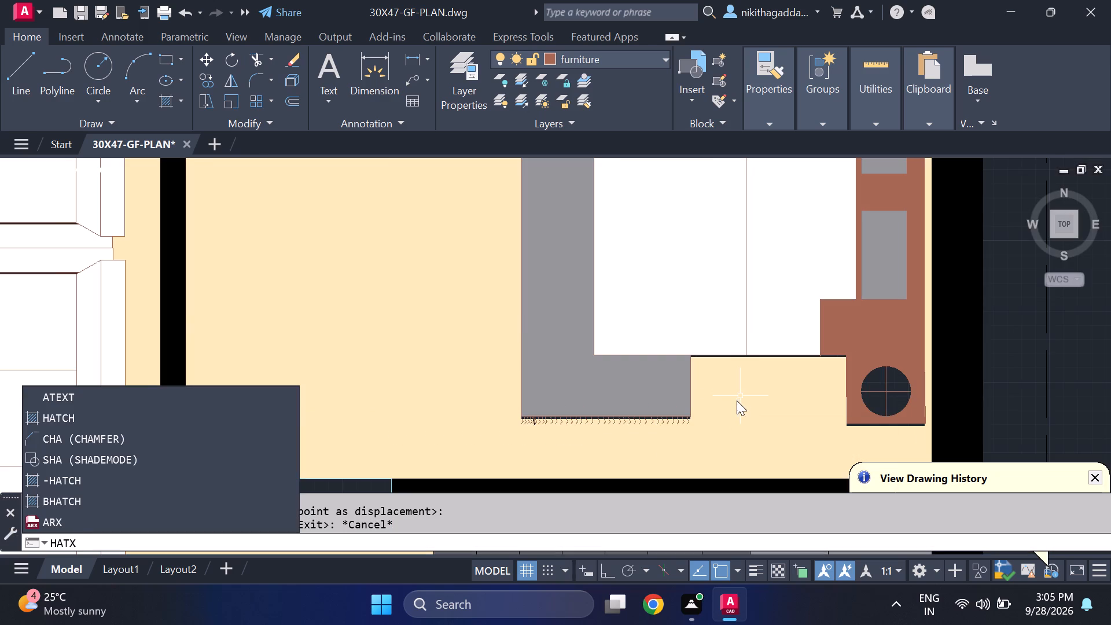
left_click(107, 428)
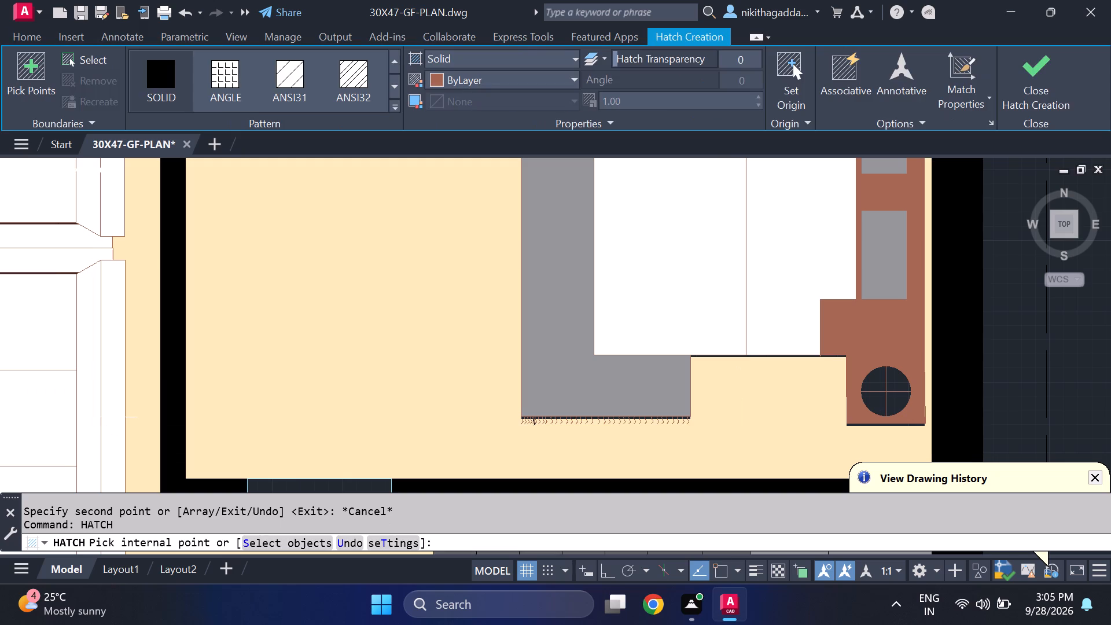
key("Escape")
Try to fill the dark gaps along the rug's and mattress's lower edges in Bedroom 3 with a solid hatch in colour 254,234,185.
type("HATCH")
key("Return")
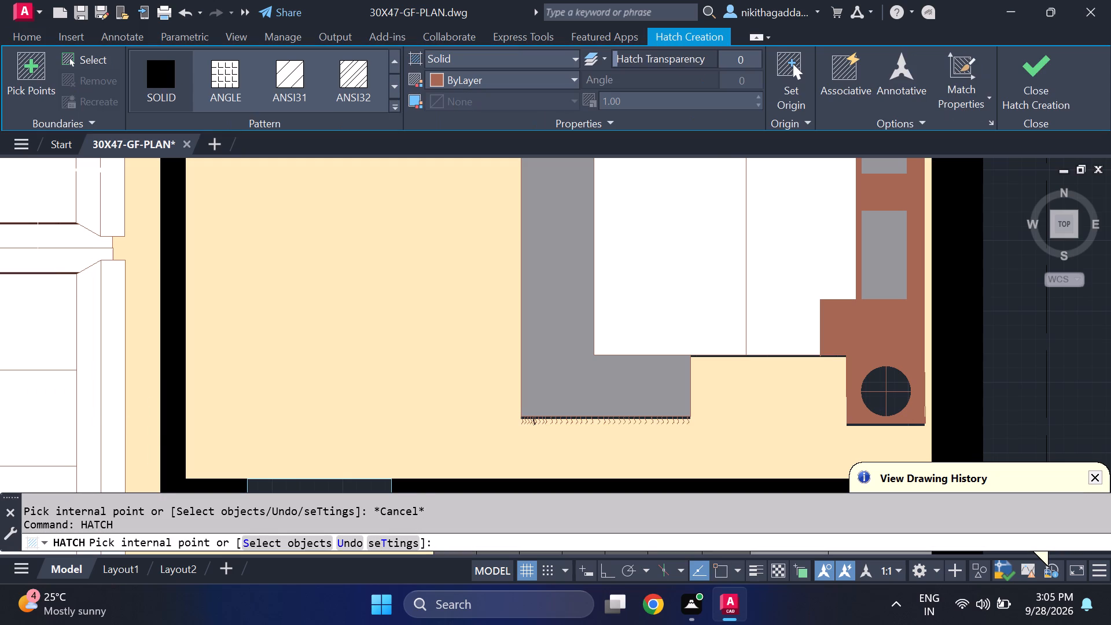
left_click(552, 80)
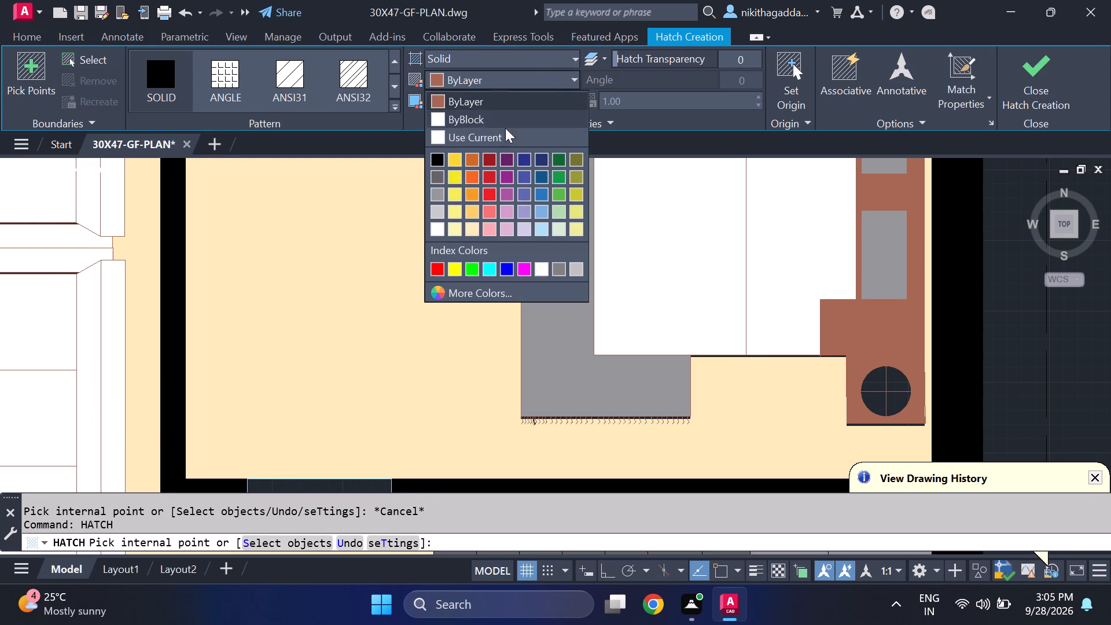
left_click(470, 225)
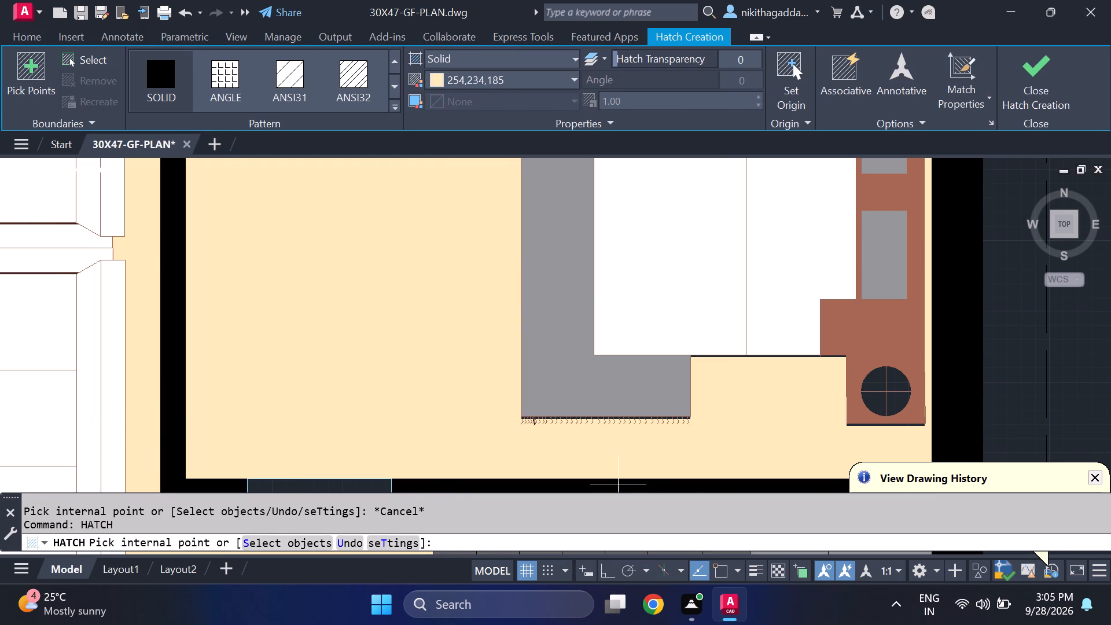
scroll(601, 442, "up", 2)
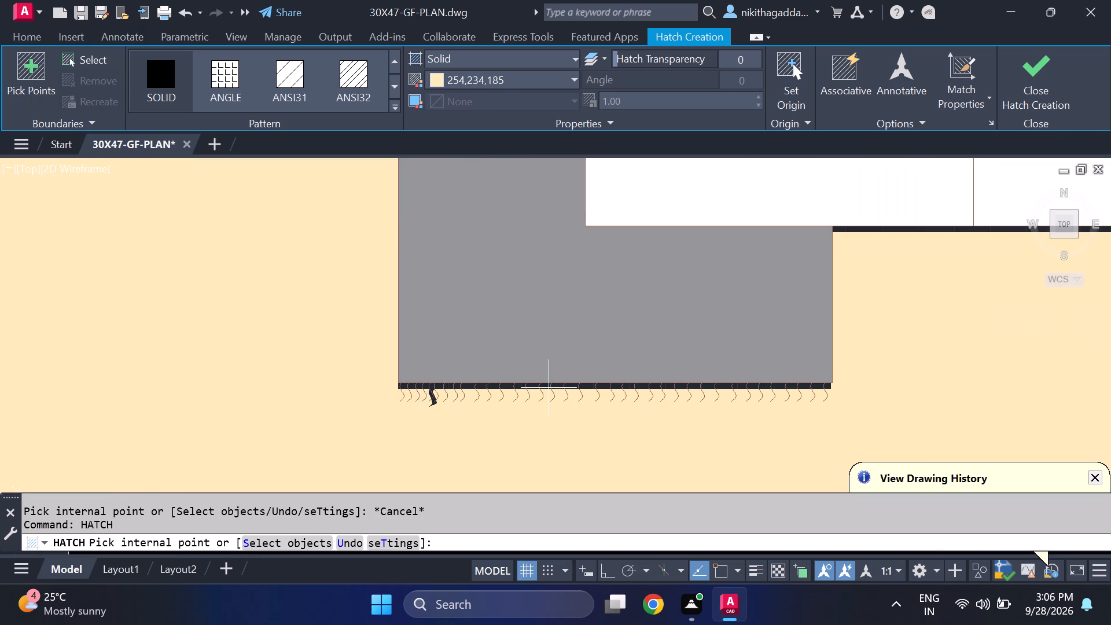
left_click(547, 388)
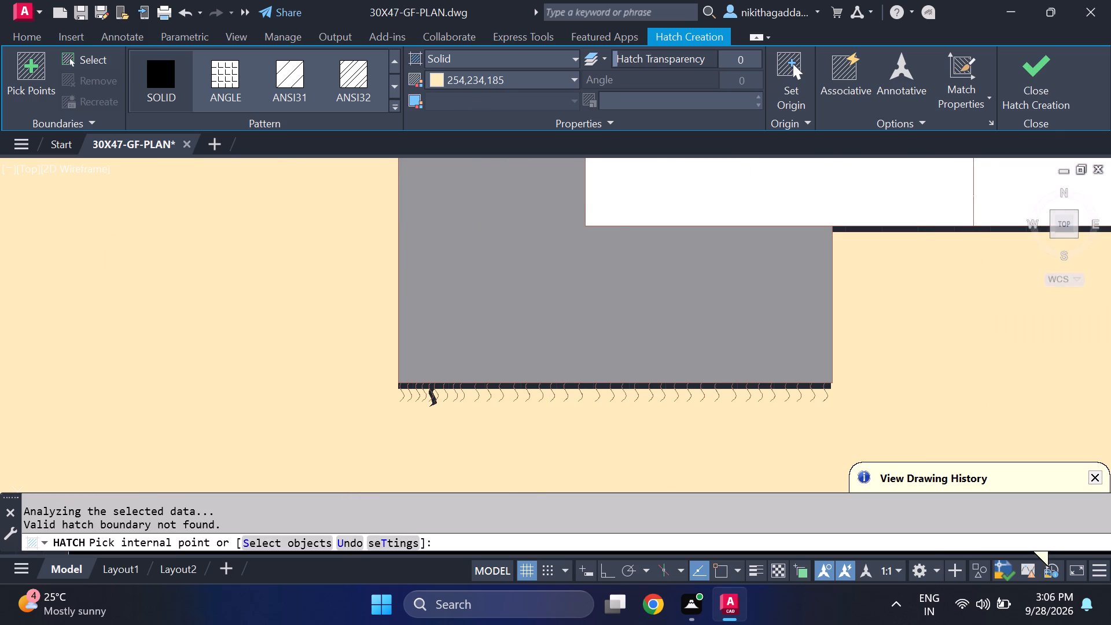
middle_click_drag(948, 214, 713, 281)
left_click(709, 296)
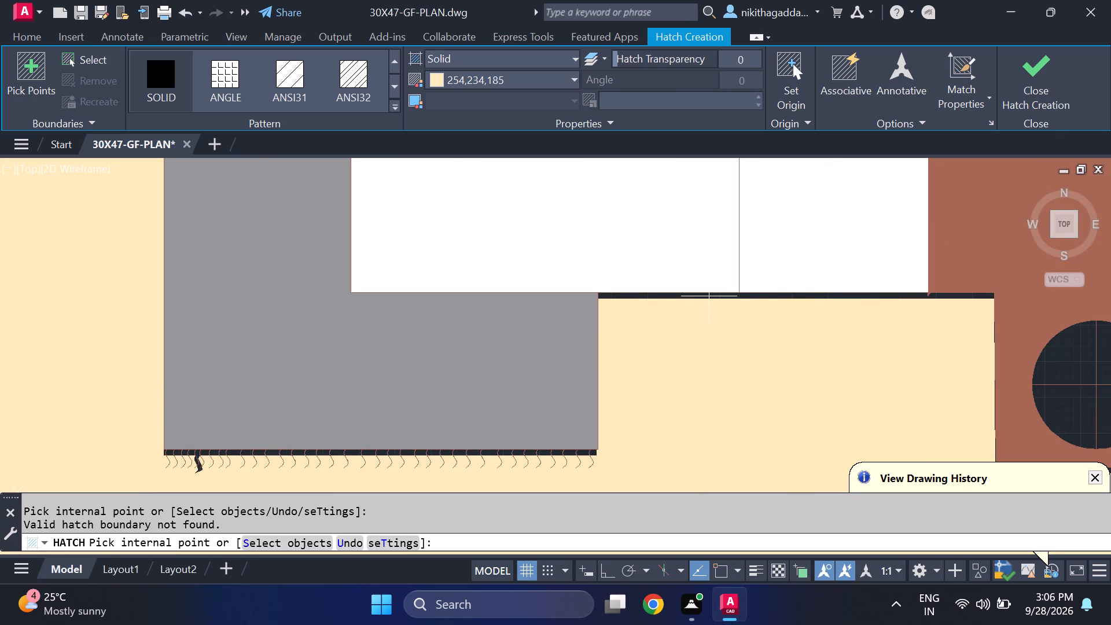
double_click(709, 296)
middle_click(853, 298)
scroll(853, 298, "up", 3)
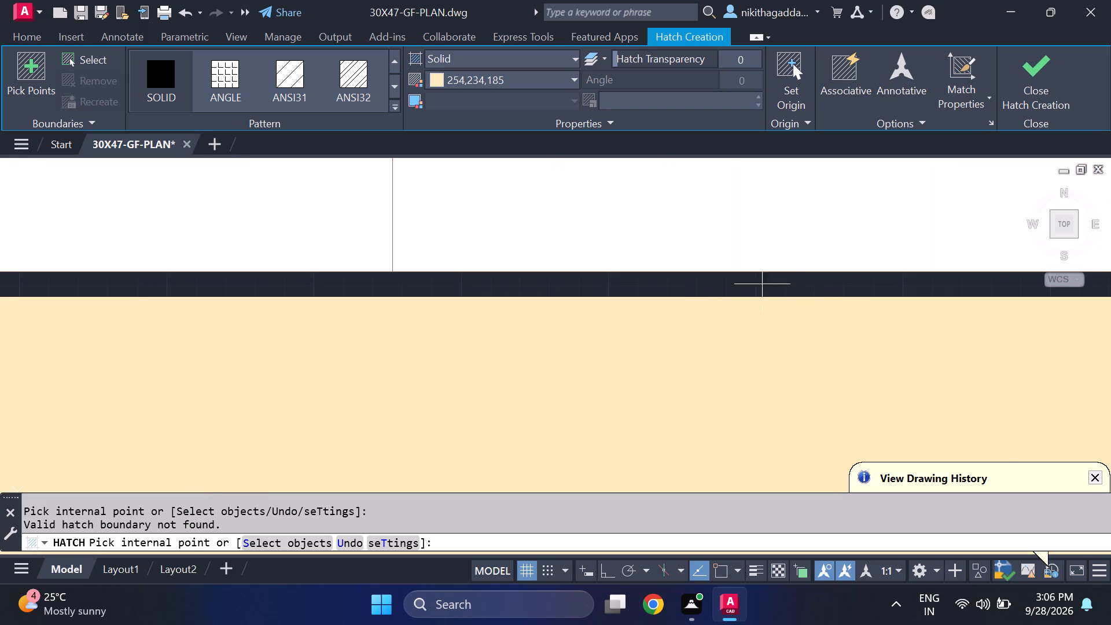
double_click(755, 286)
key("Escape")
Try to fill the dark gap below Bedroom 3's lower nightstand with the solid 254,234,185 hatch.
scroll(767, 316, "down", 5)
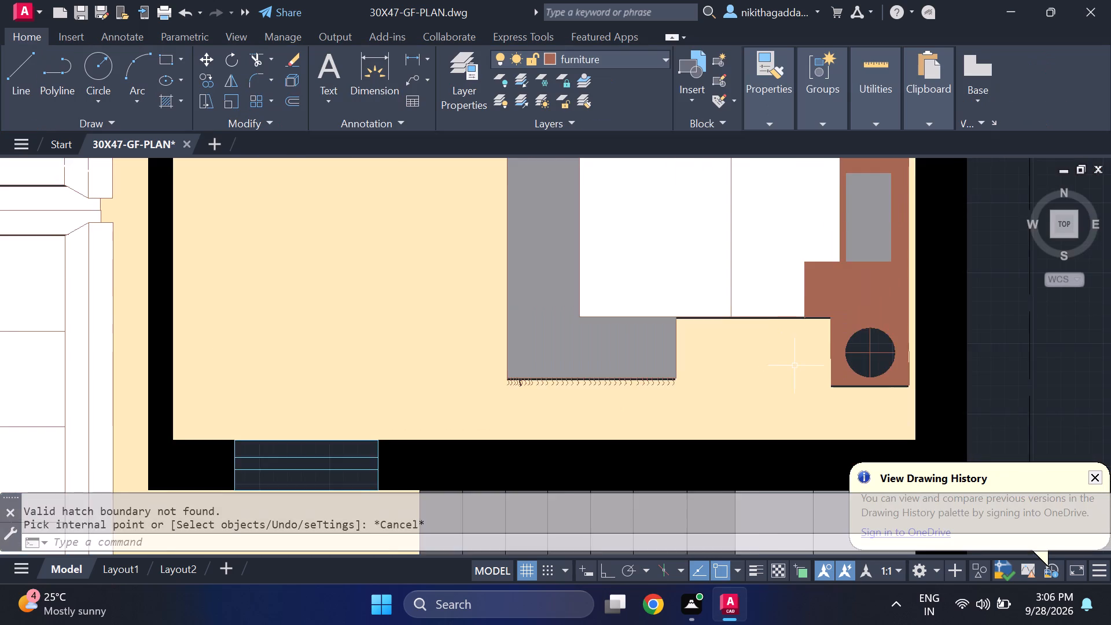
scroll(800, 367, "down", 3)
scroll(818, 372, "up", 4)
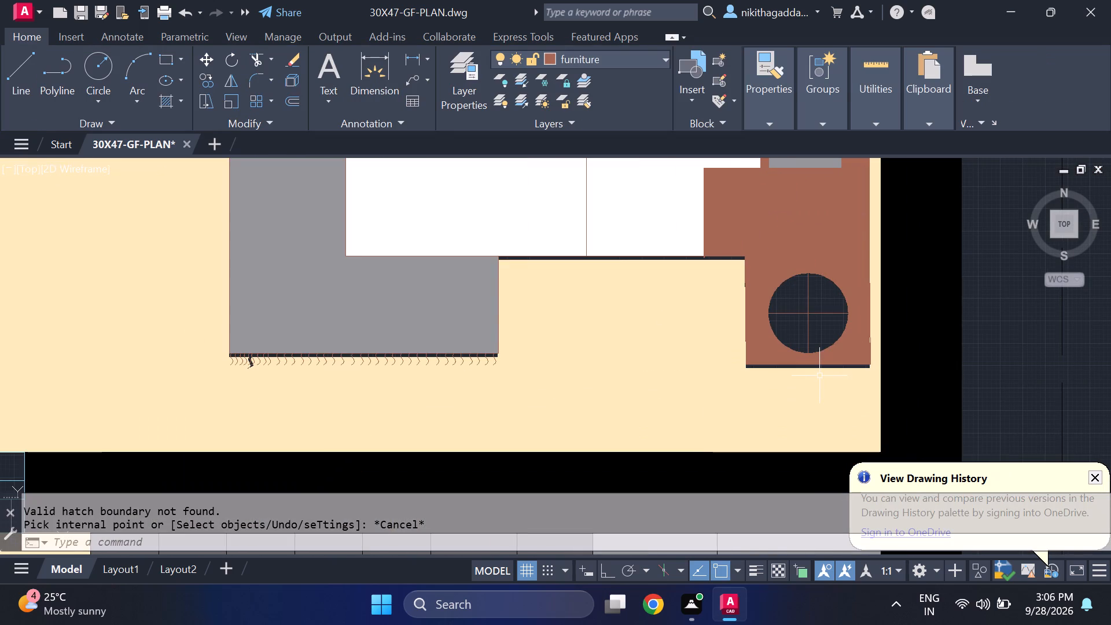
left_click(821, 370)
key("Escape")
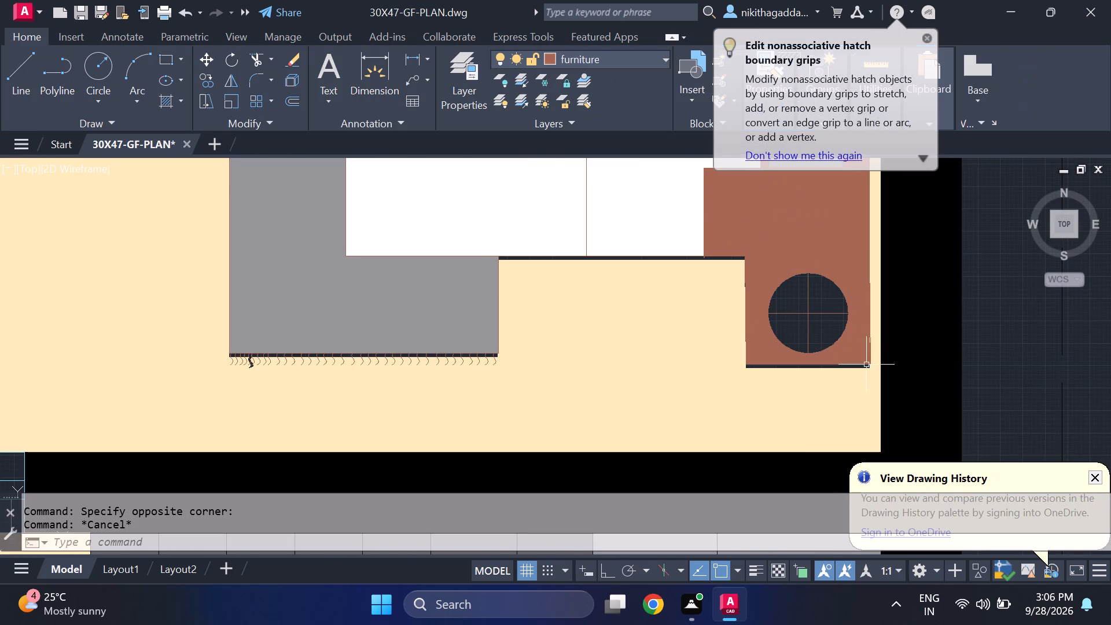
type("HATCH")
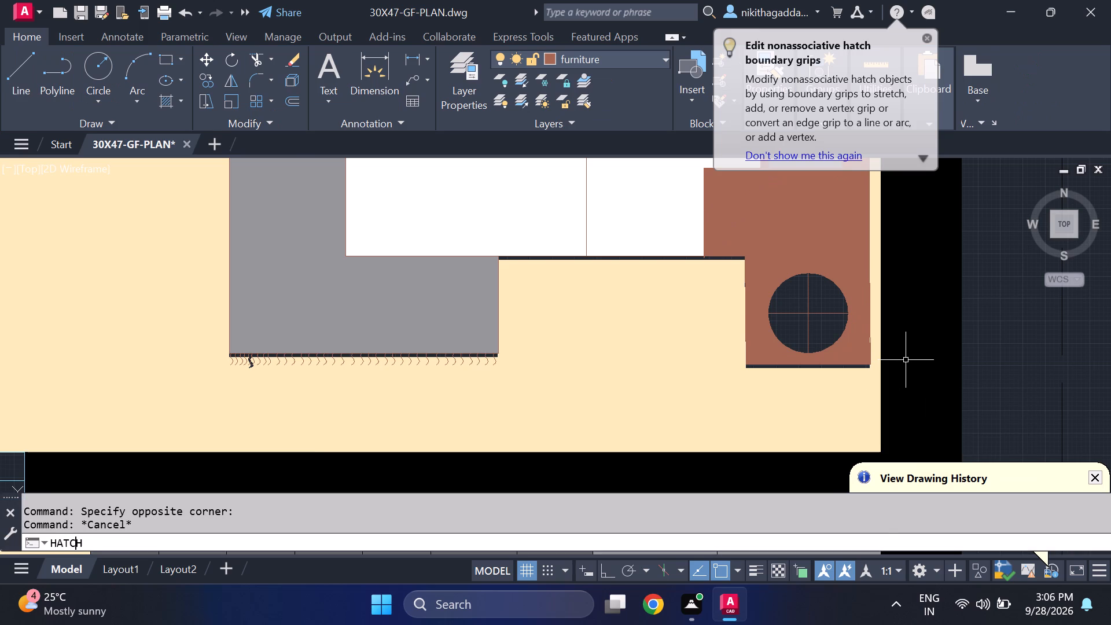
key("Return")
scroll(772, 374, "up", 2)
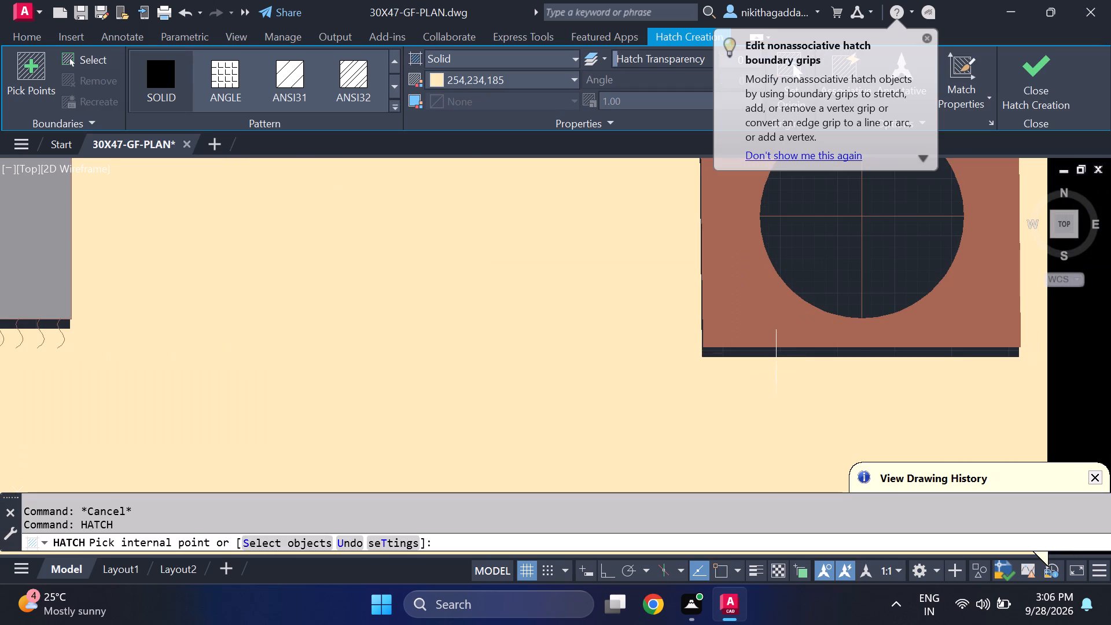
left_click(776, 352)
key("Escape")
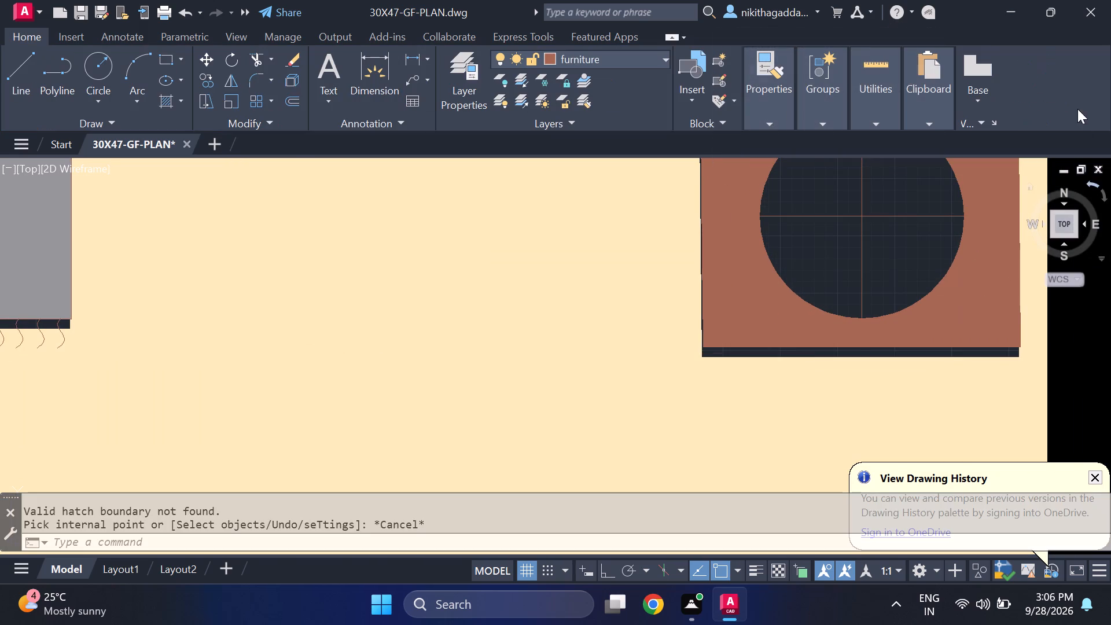
Examine the ground-floor plan with Bedroom 3's copied bed set in place, from the living room up to the upper bedrooms.
scroll(880, 311, "down", 6)
middle_click_drag(830, 264, 814, 367)
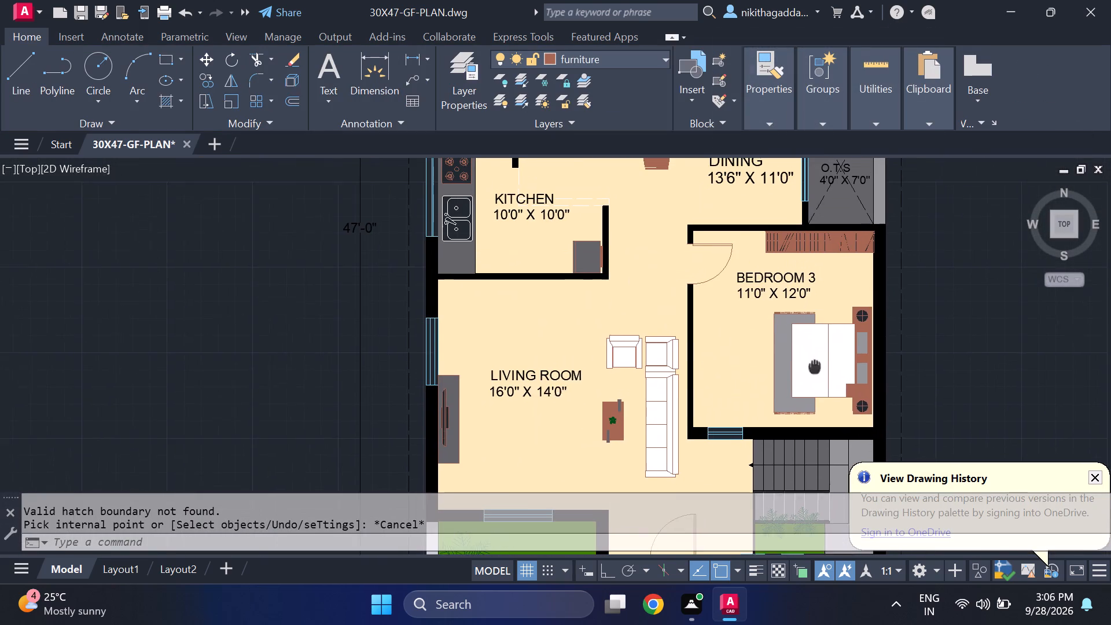
middle_click_drag(814, 367, 813, 369)
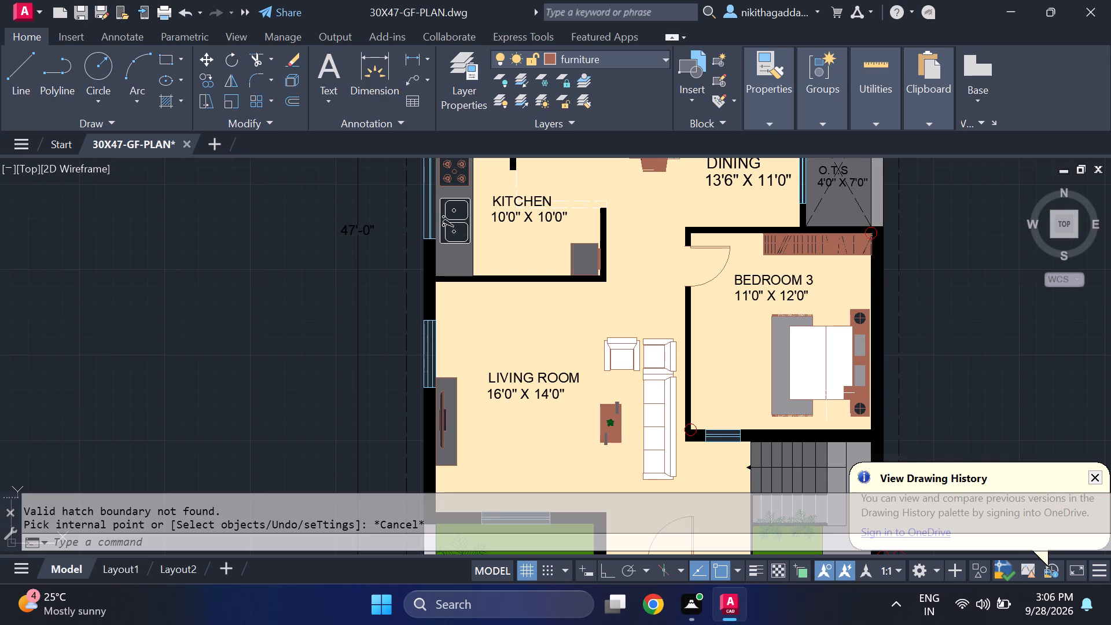
middle_click_drag(835, 389, 836, 402)
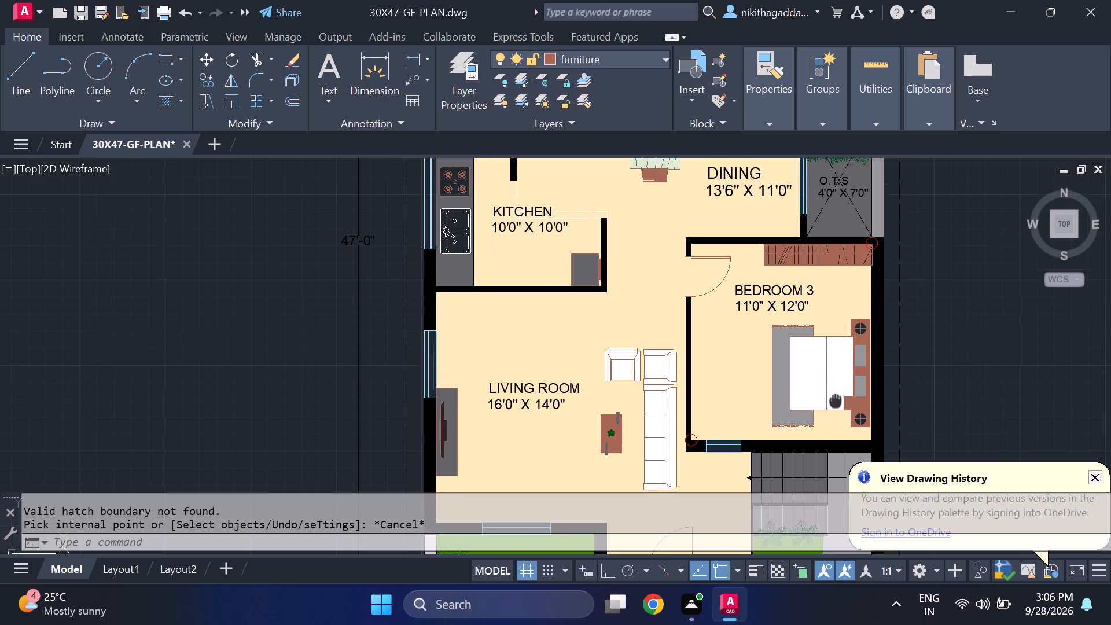
middle_click_drag(836, 402, 808, 398)
scroll(808, 373, "down", 1)
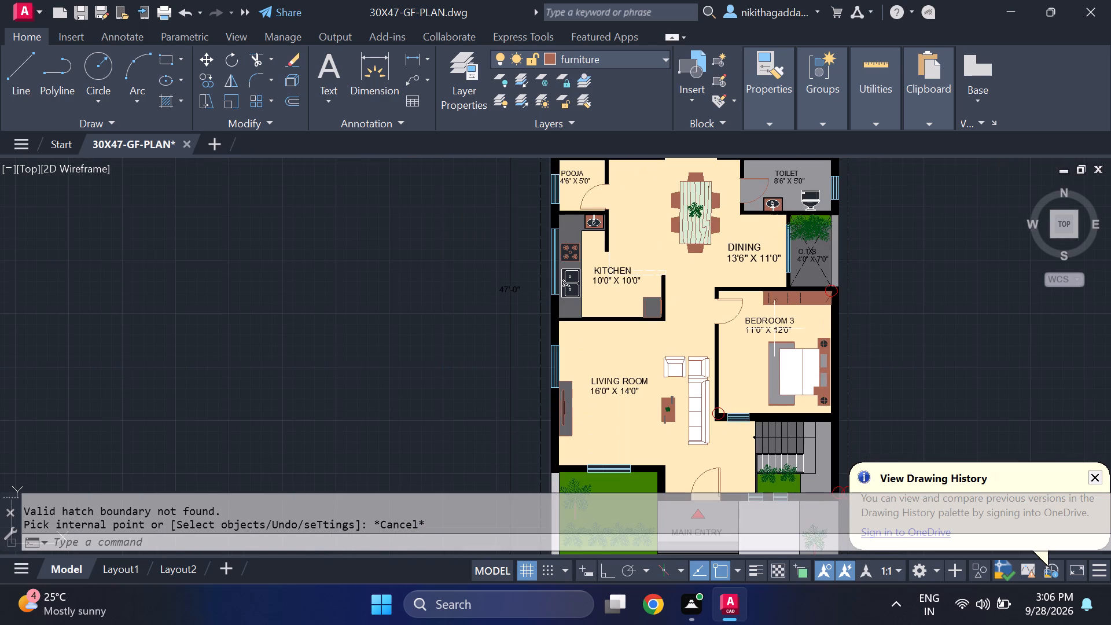
middle_click_drag(745, 308, 717, 370)
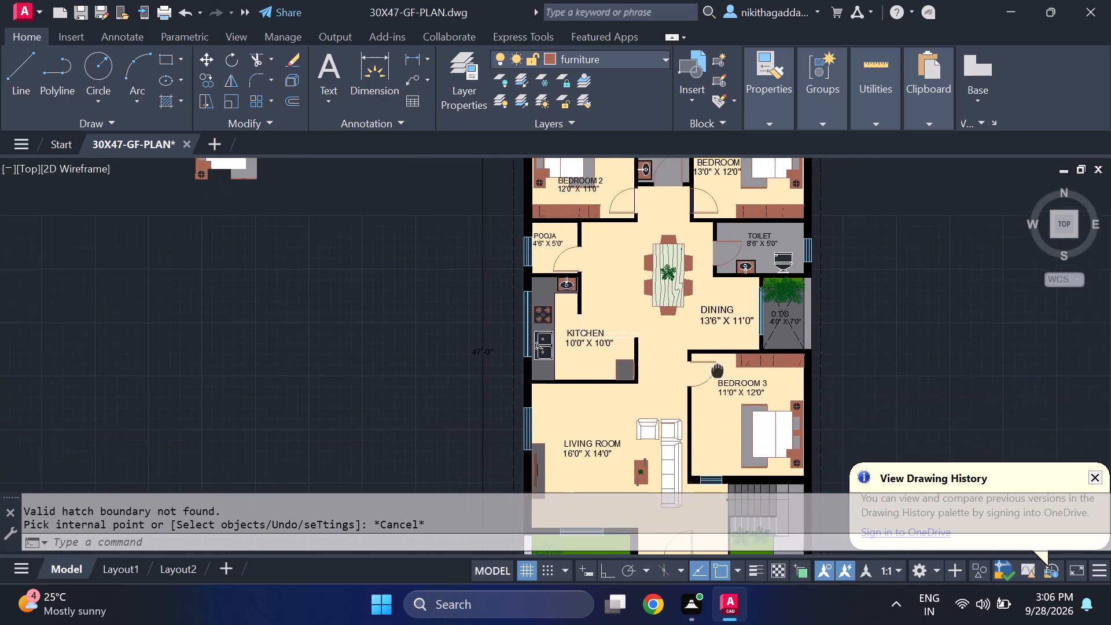
middle_click_drag(717, 370, 715, 385)
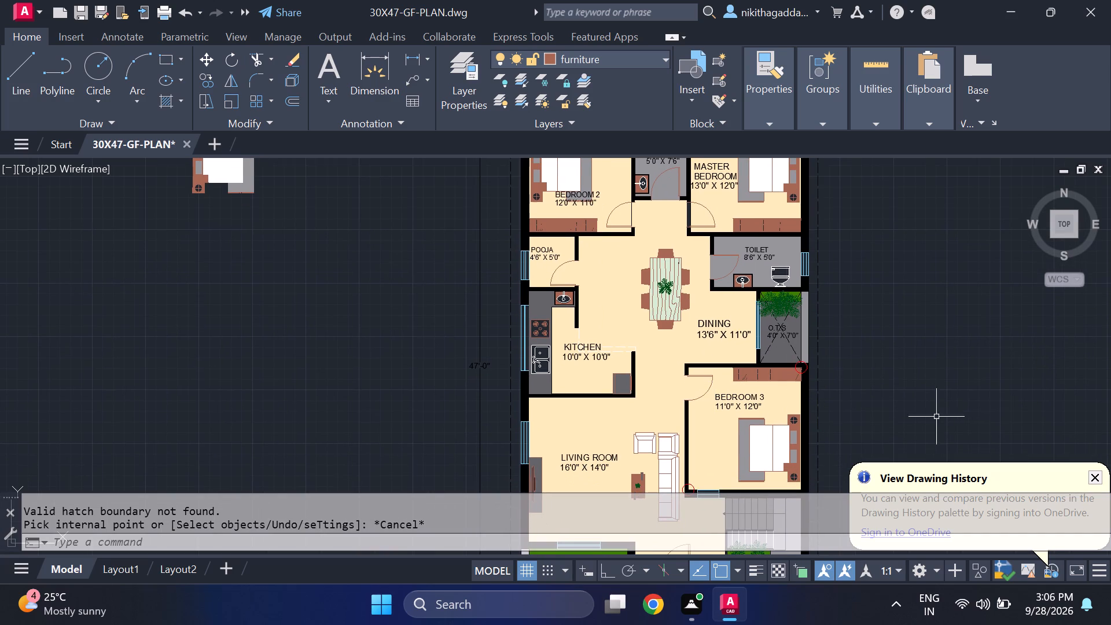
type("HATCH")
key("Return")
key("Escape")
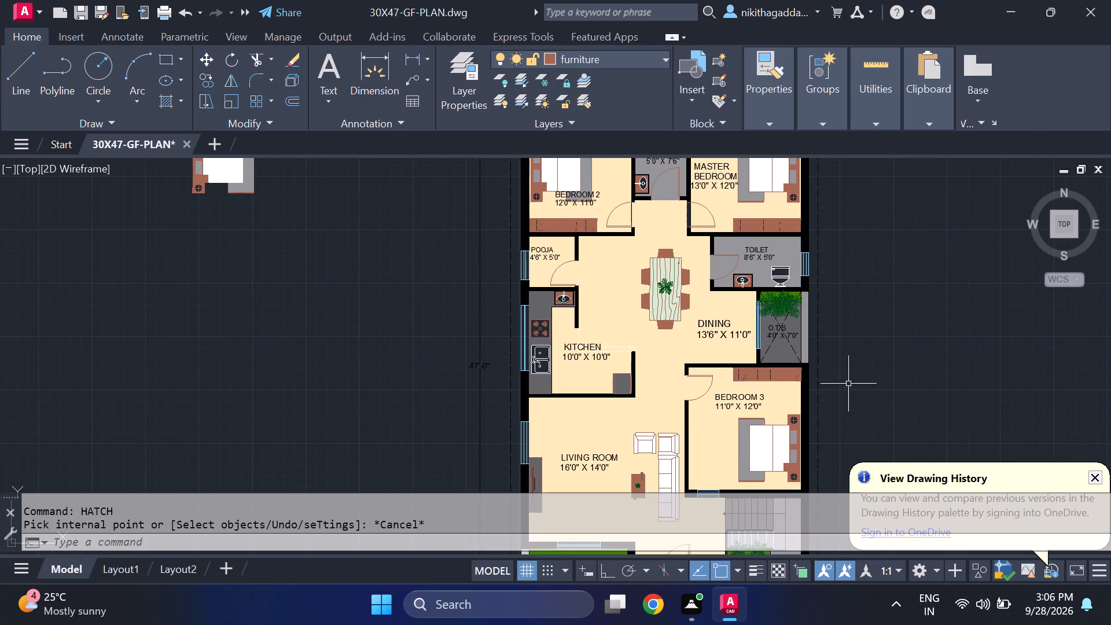
Erase the spare hatched bed set standing outside the plan beside Bedroom 2, and dismiss the open notification balloons.
middle_click_drag(432, 229, 468, 302)
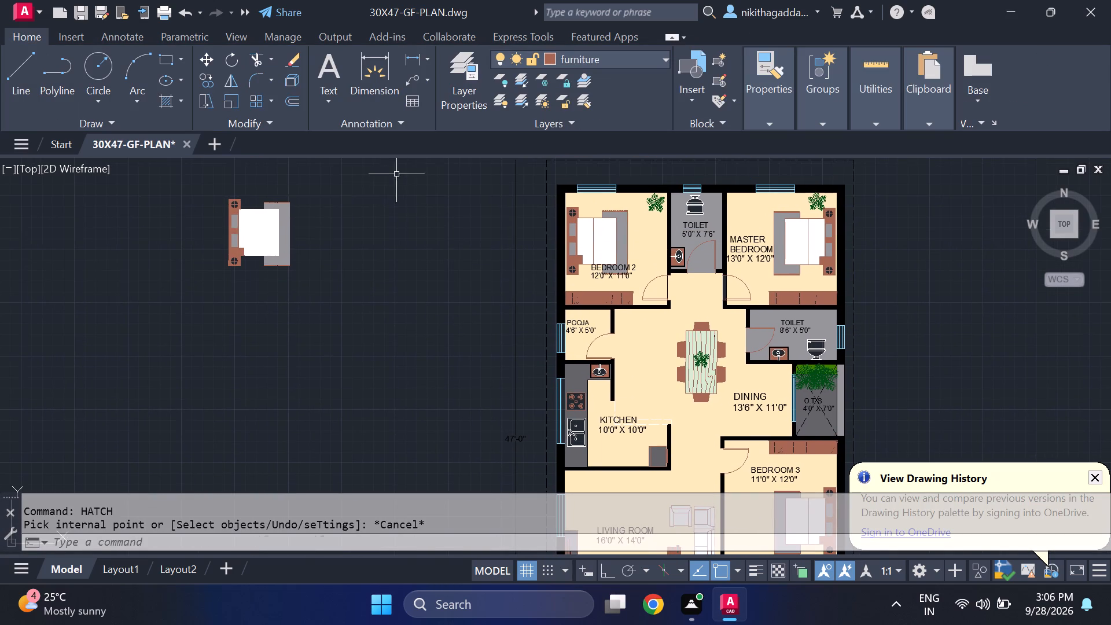
left_click_drag(396, 174, 384, 179)
left_click(79, 348)
key("Delete")
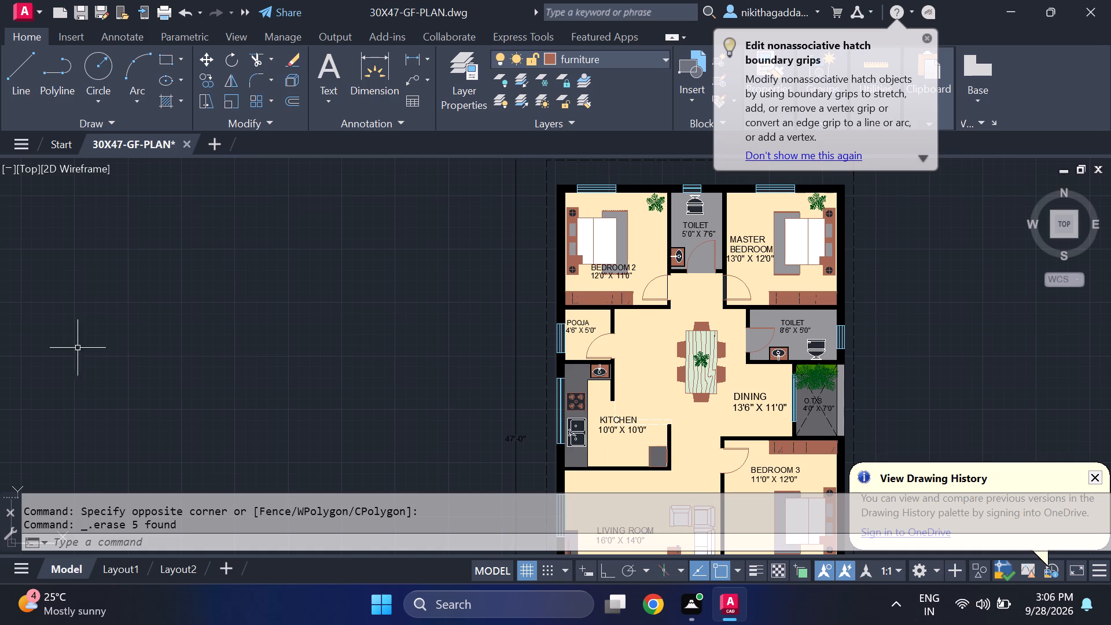
middle_click_drag(101, 361, 84, 302)
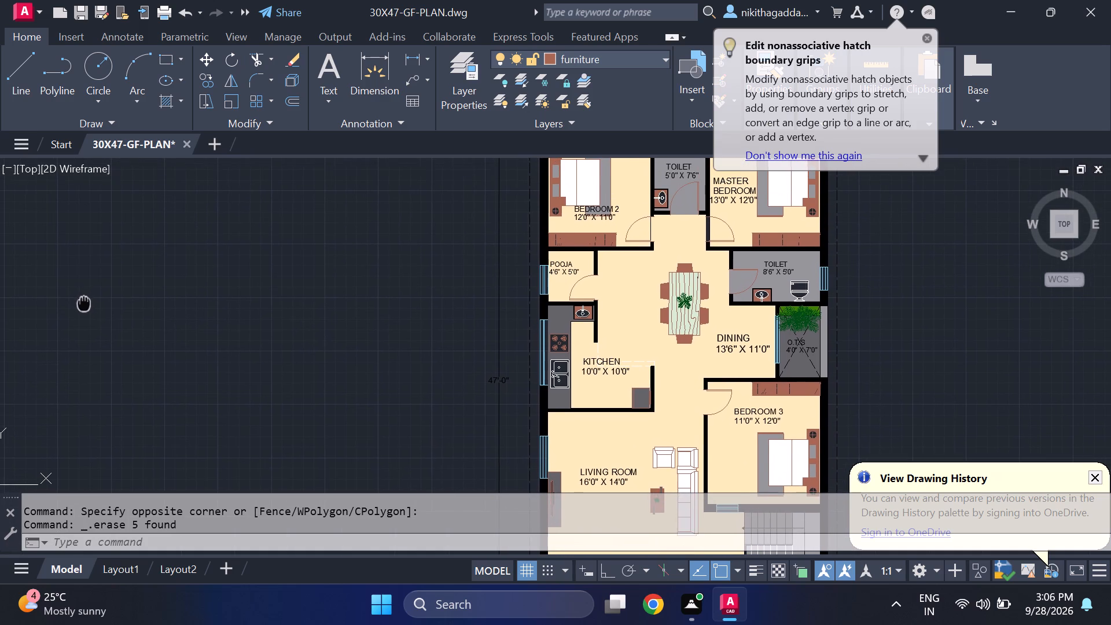
middle_click_drag(84, 302, 83, 302)
middle_click_drag(174, 340, 122, 270)
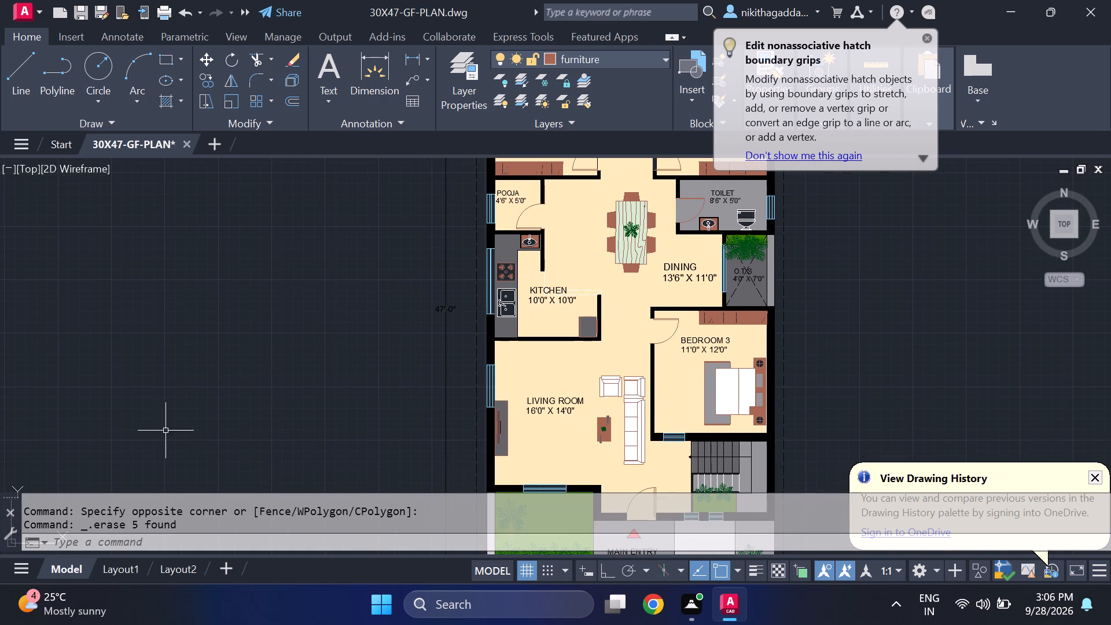
left_click(926, 39)
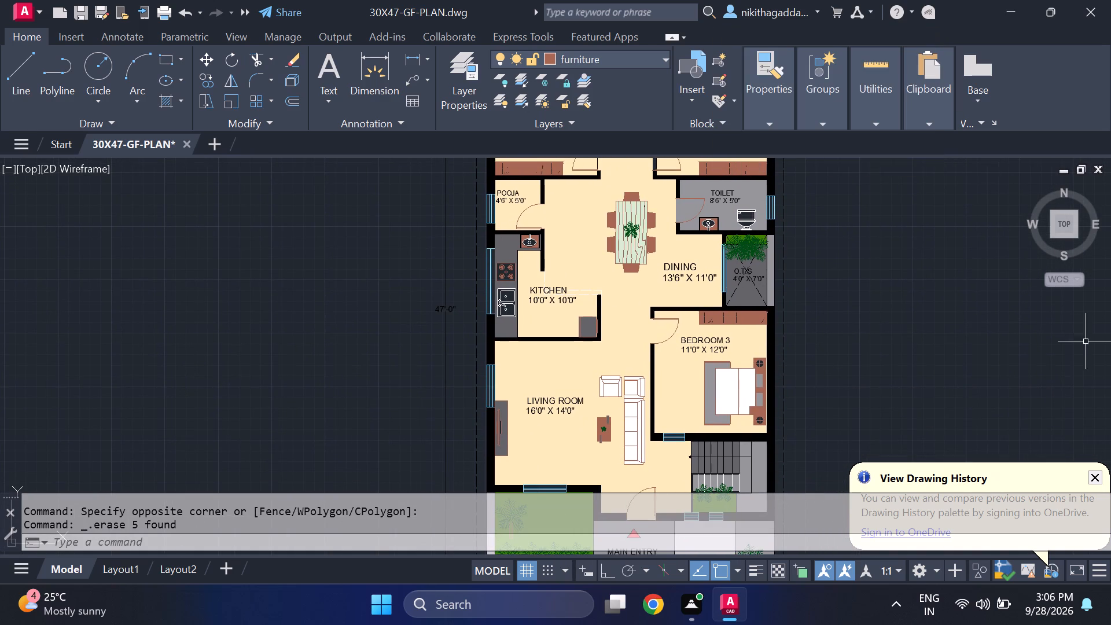
left_click(1098, 478)
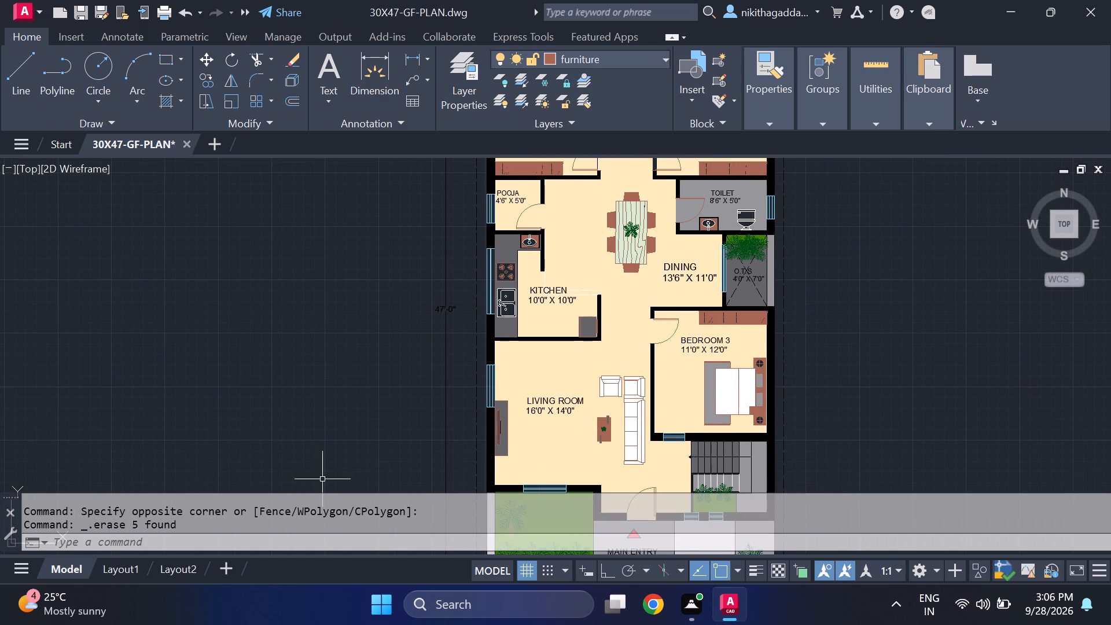
Check how the floor plan appears on the Layout1 sheet and compare it with the model space drawing.
left_click(123, 571)
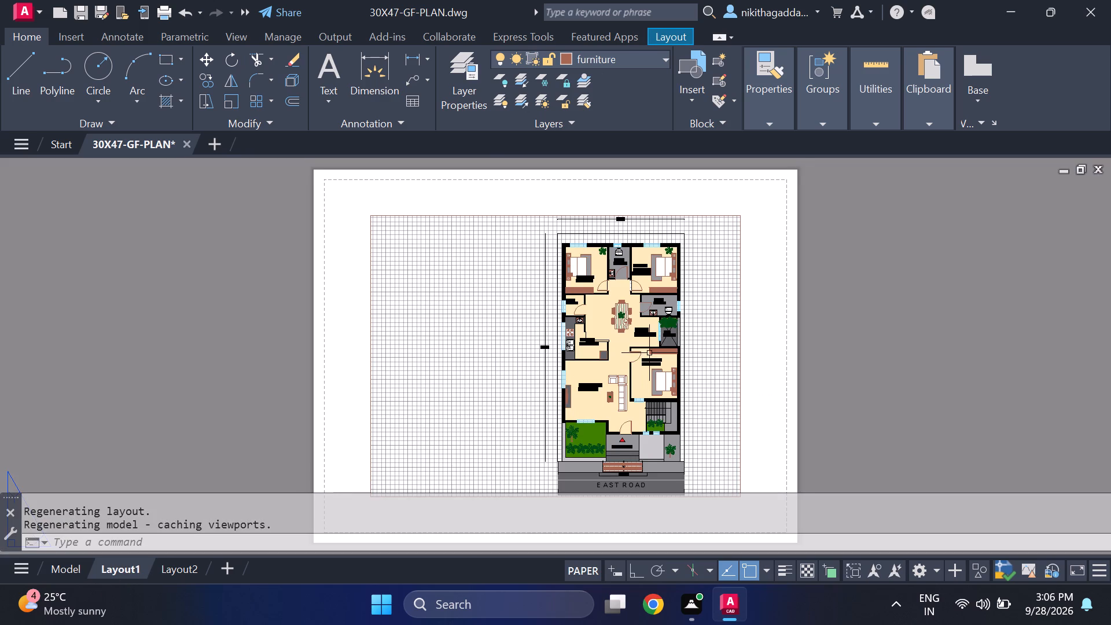
middle_click_drag(647, 339, 642, 319)
left_click(65, 573)
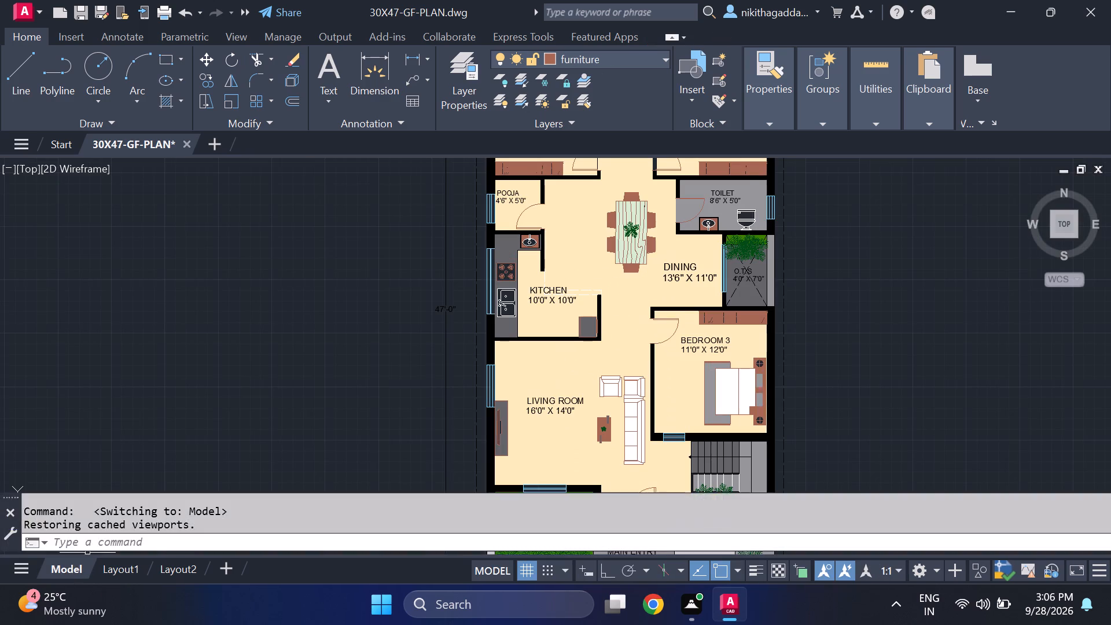
middle_click_drag(486, 443, 344, 470)
scroll(377, 429, "down", 2)
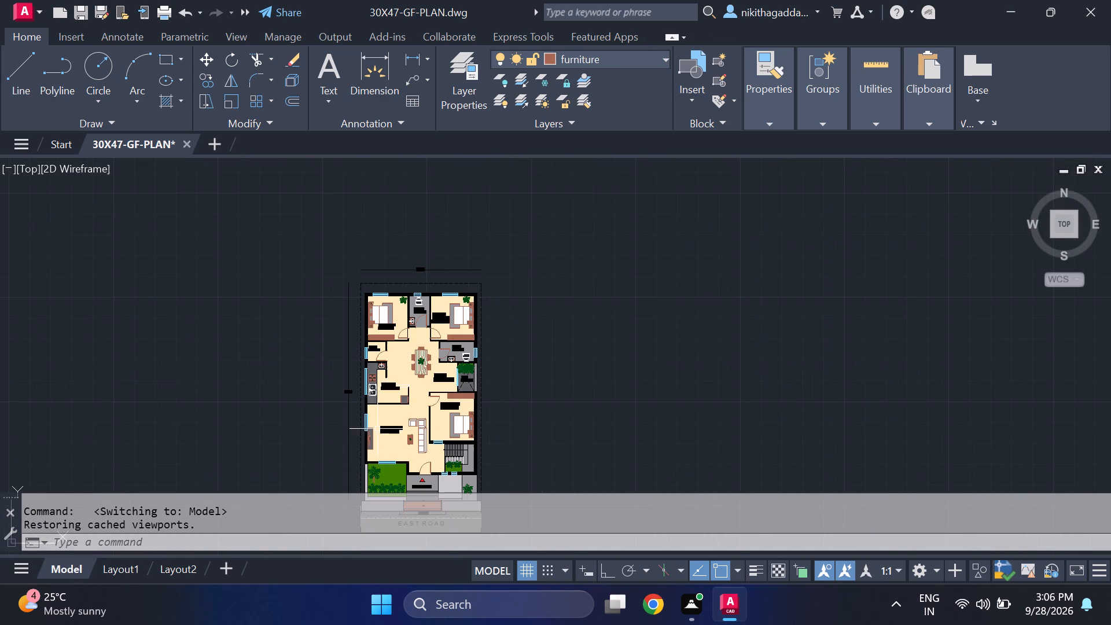
scroll(379, 421, "up", 1)
middle_click_drag(391, 420, 453, 384)
Delete the existing viewport from the Layout1 sheet.
left_click(135, 570)
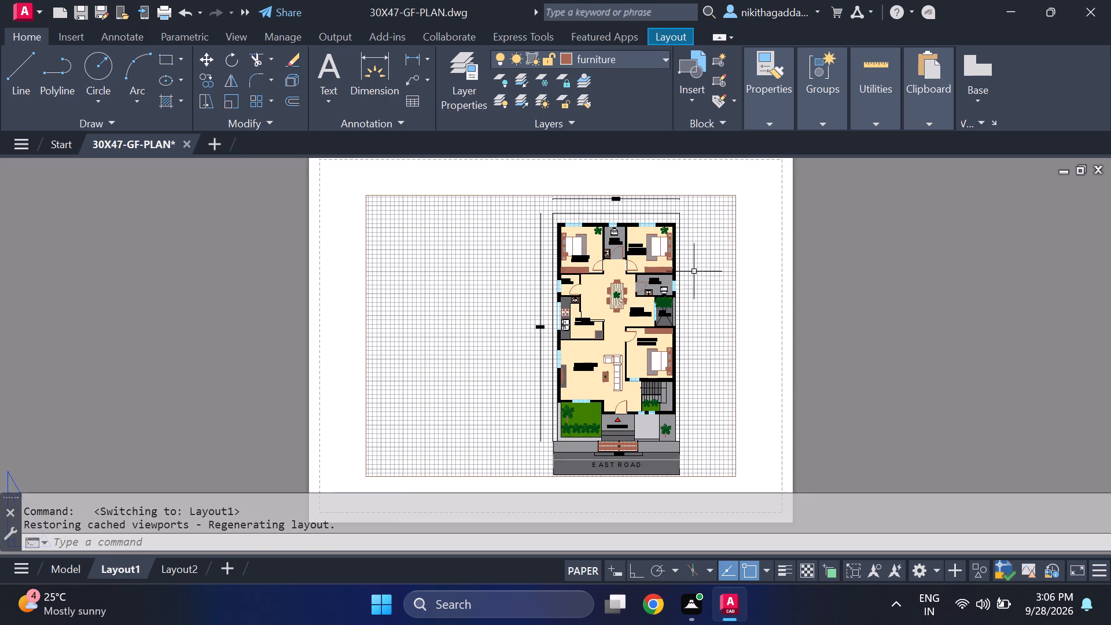
left_click(708, 226)
left_click(656, 311)
left_click_drag(746, 175, 734, 190)
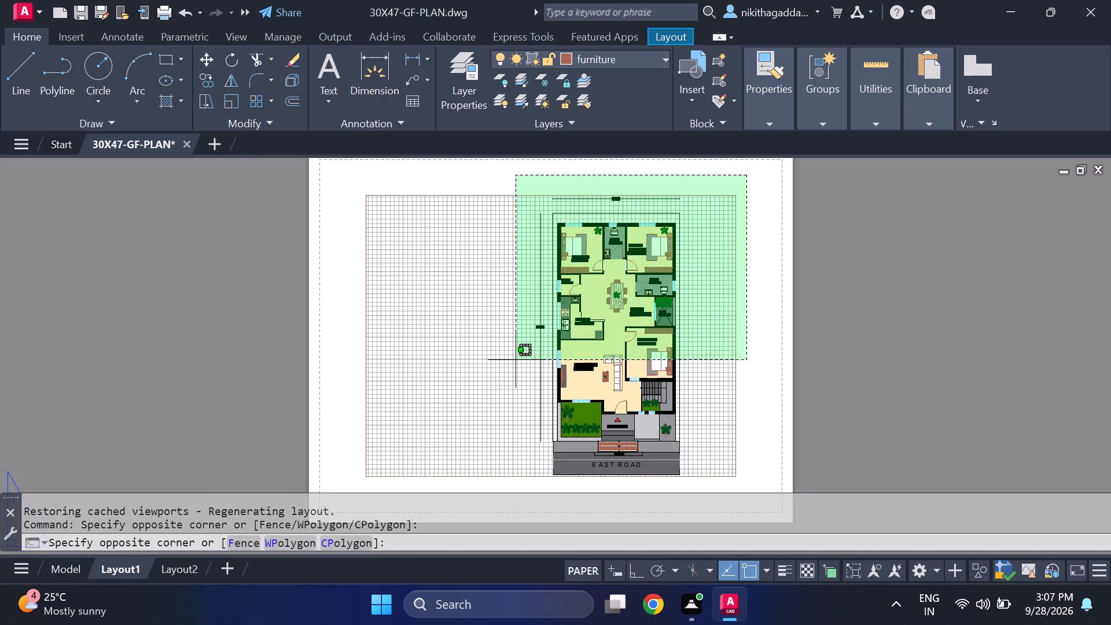
left_click(515, 361)
key("Delete")
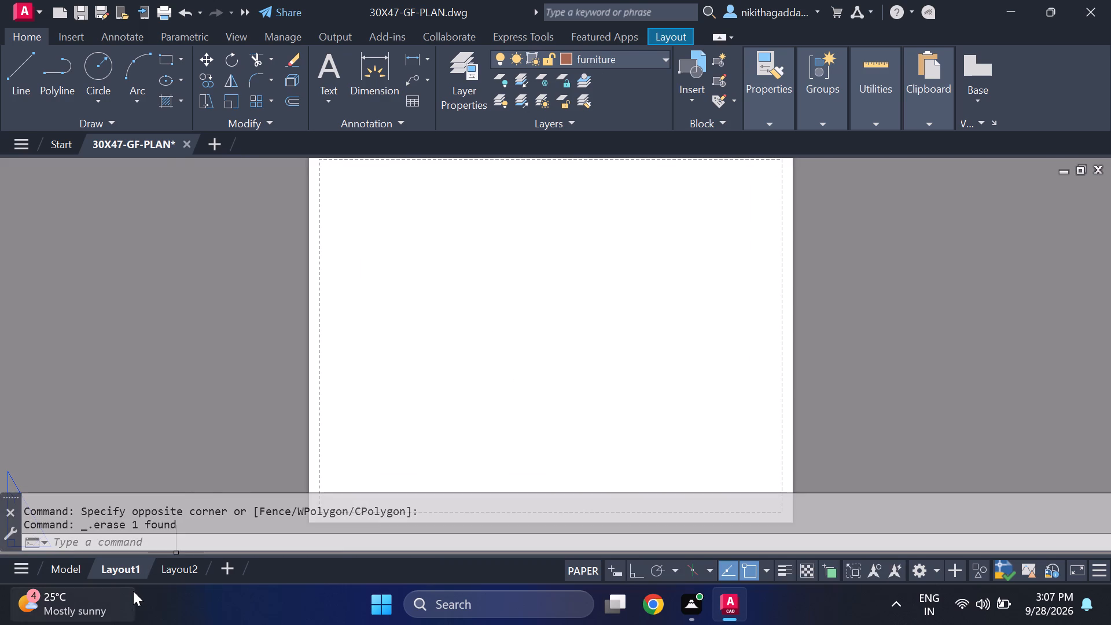
Modify Layout1's page setup to use the DWG To PDF.pc3 plotter.
right_click(135, 575)
left_click(180, 333)
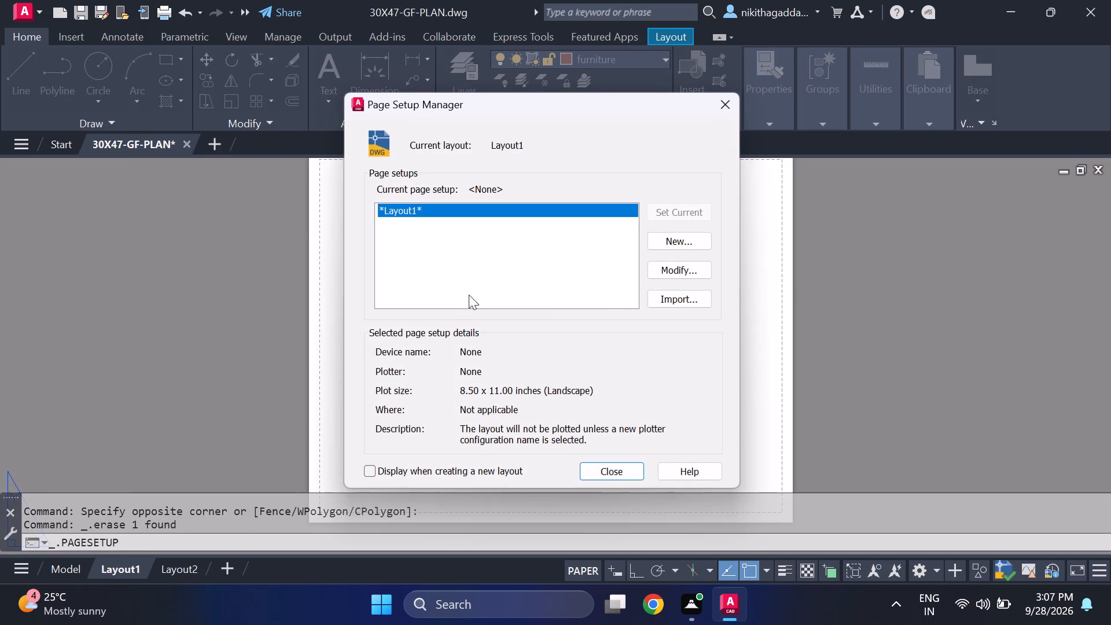
left_click(702, 269)
left_click(530, 174)
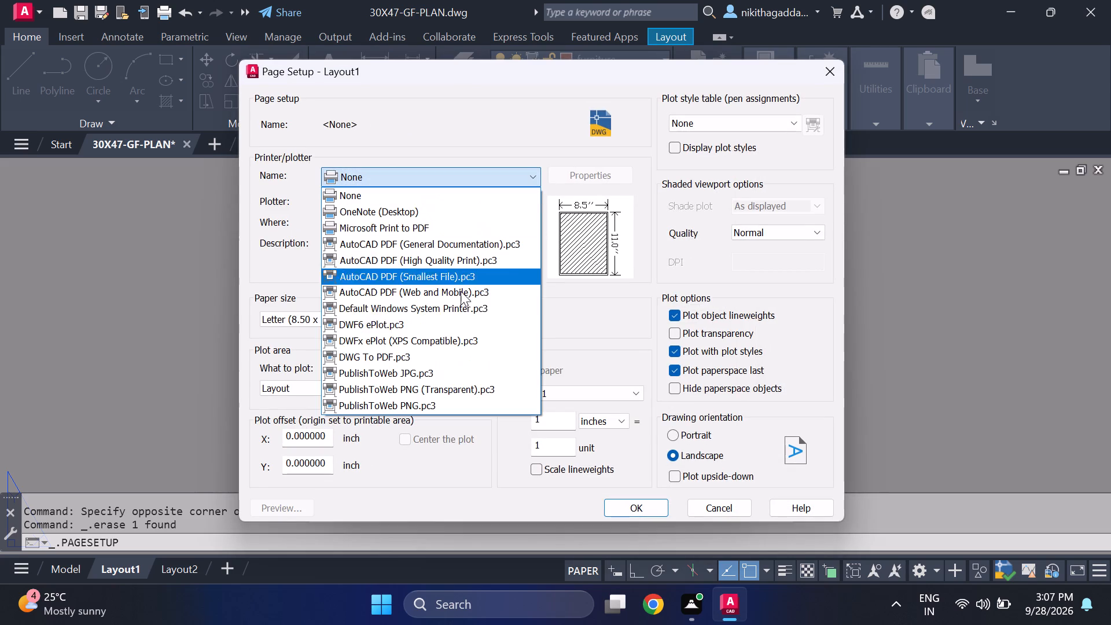
left_click(394, 352)
left_click(404, 308)
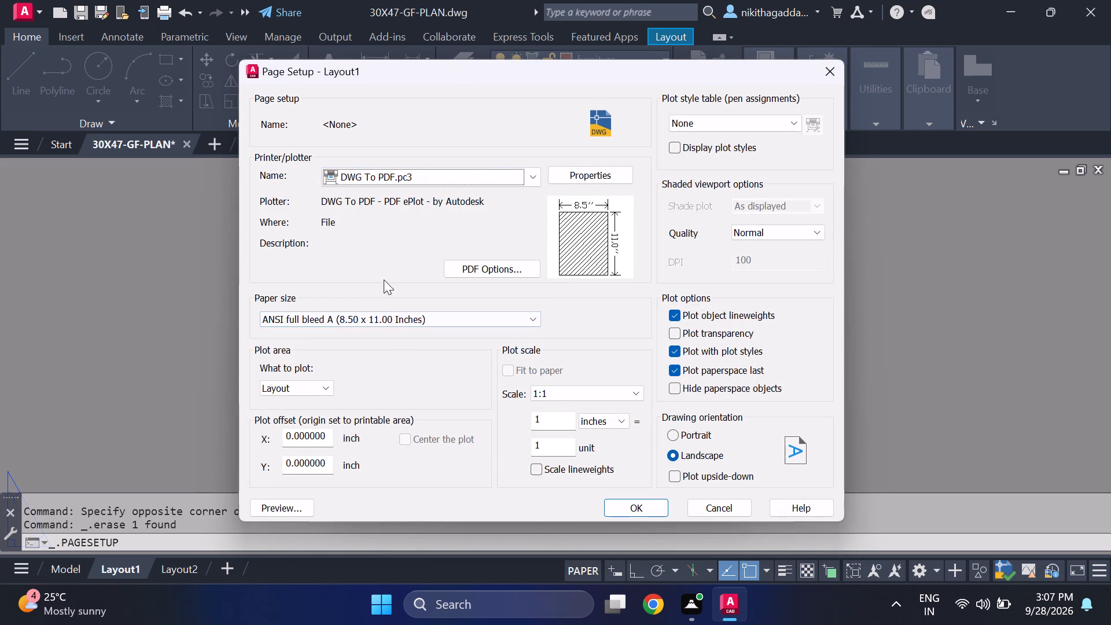
Set Layout1's paper size to ISO full bleed A4 (297.00 x 210.00 MM).
left_click(384, 316)
scroll(388, 307, "down", 9)
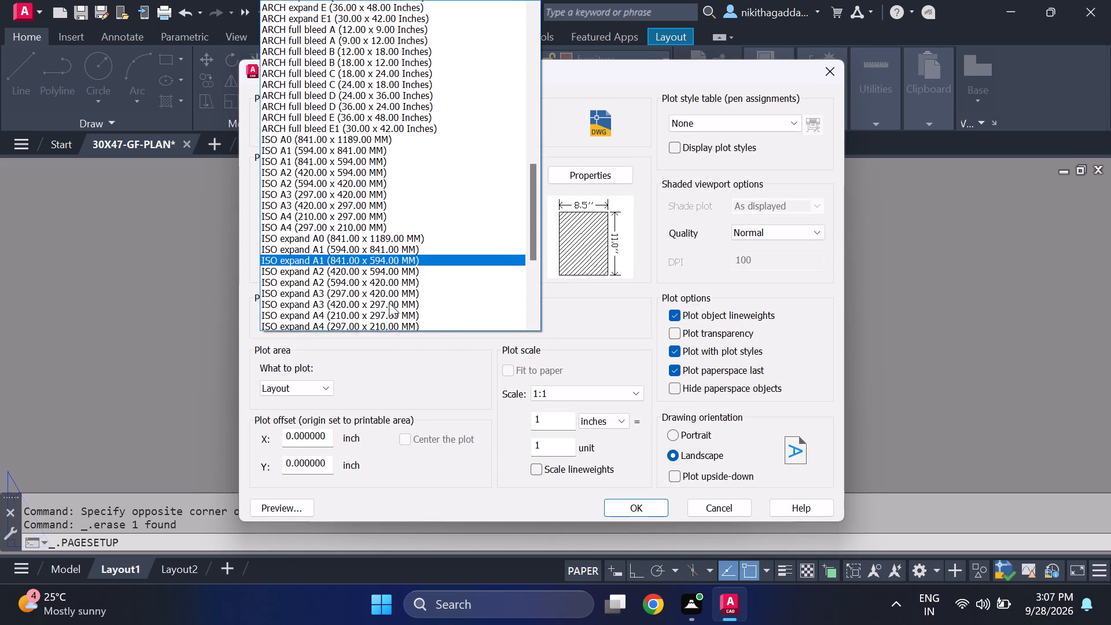
scroll(371, 301, "down", 12)
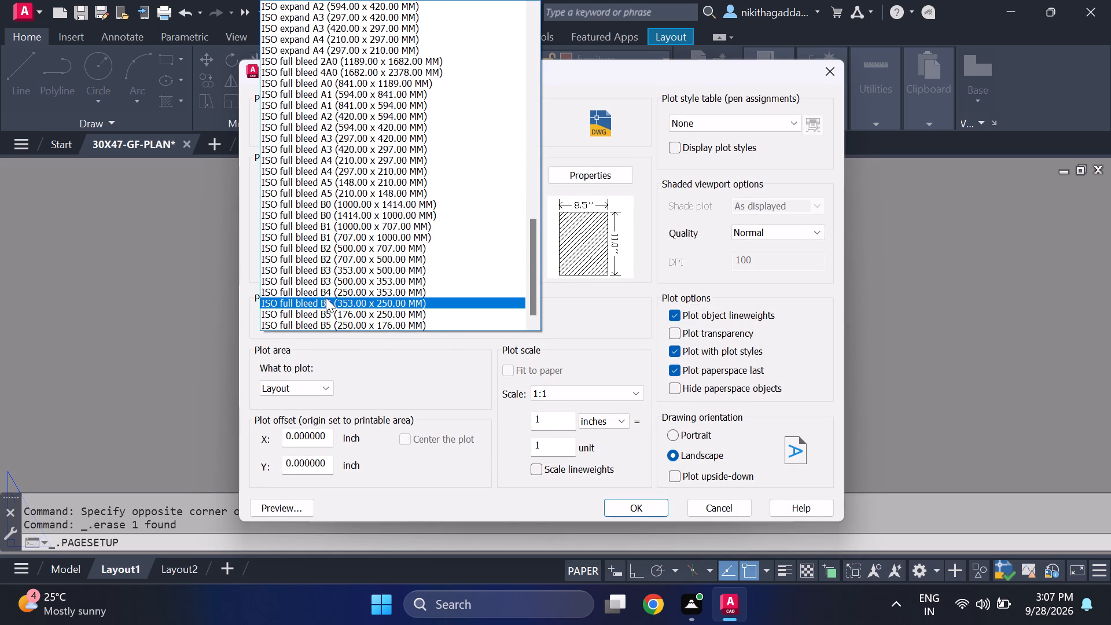
left_click(356, 175)
Set Layout1's plot scale to 1:1 in mm, apply the page setup and close the Page Setup Manager.
left_click(569, 392)
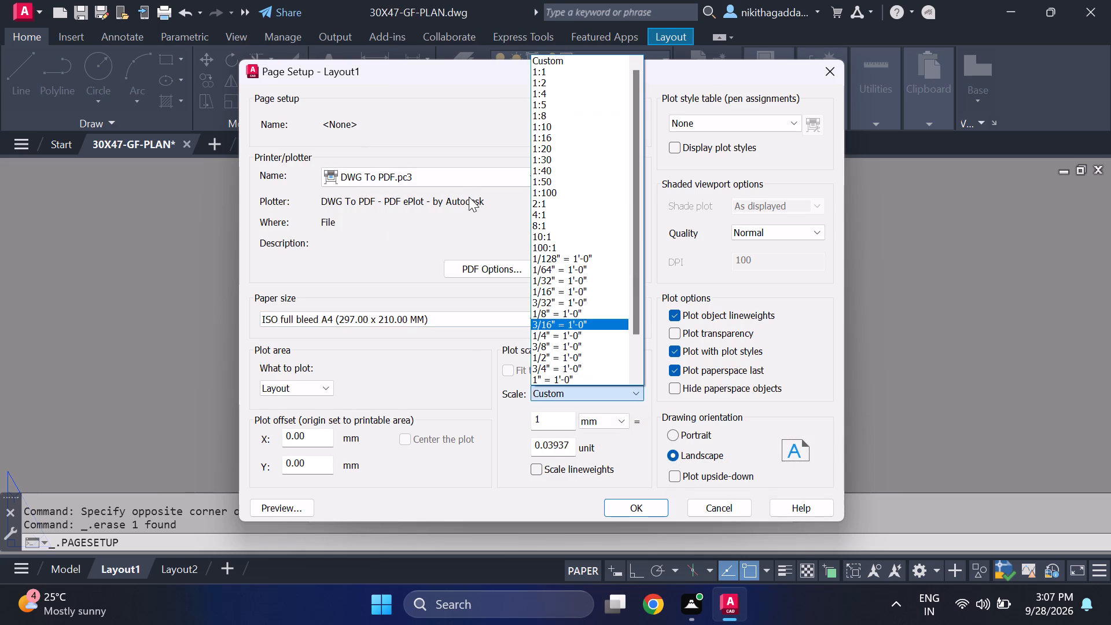
left_click(576, 76)
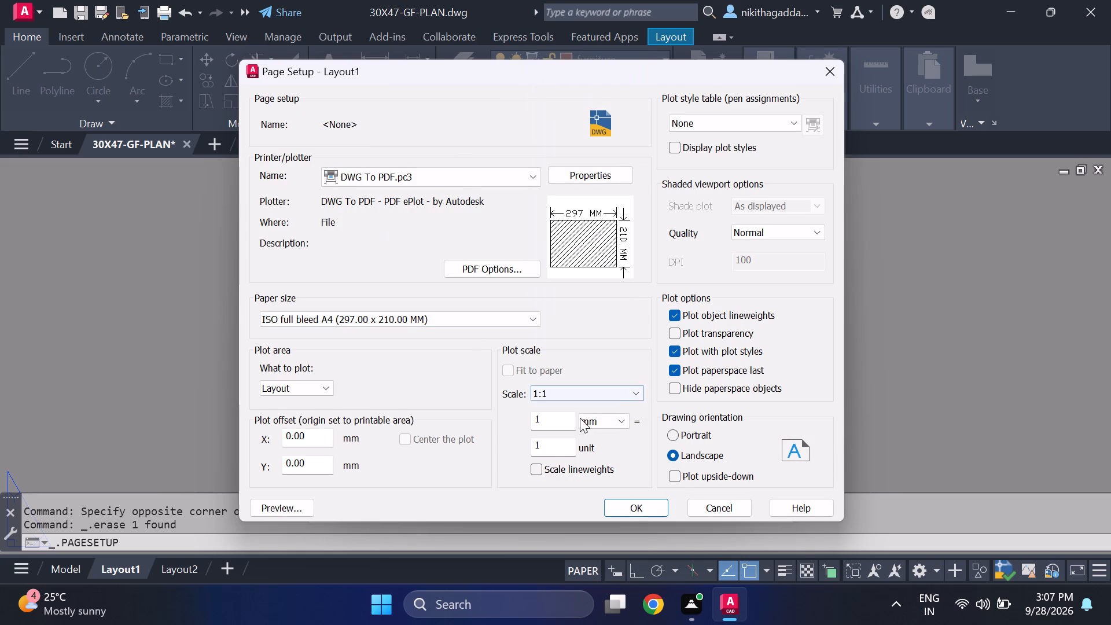
left_click(634, 506)
left_click(680, 203)
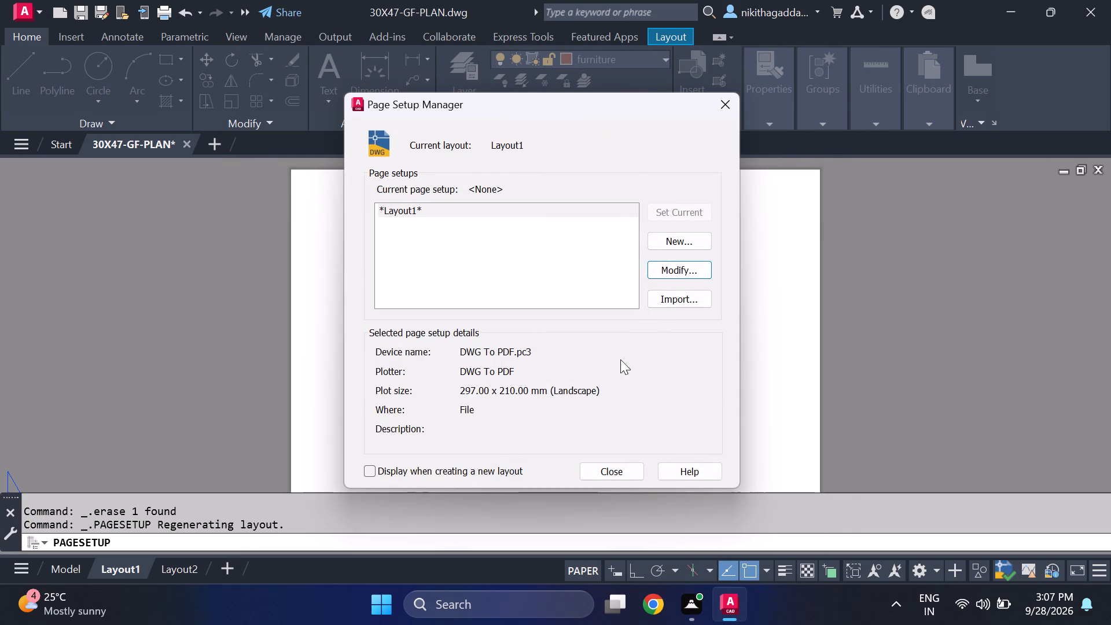
left_click(618, 466)
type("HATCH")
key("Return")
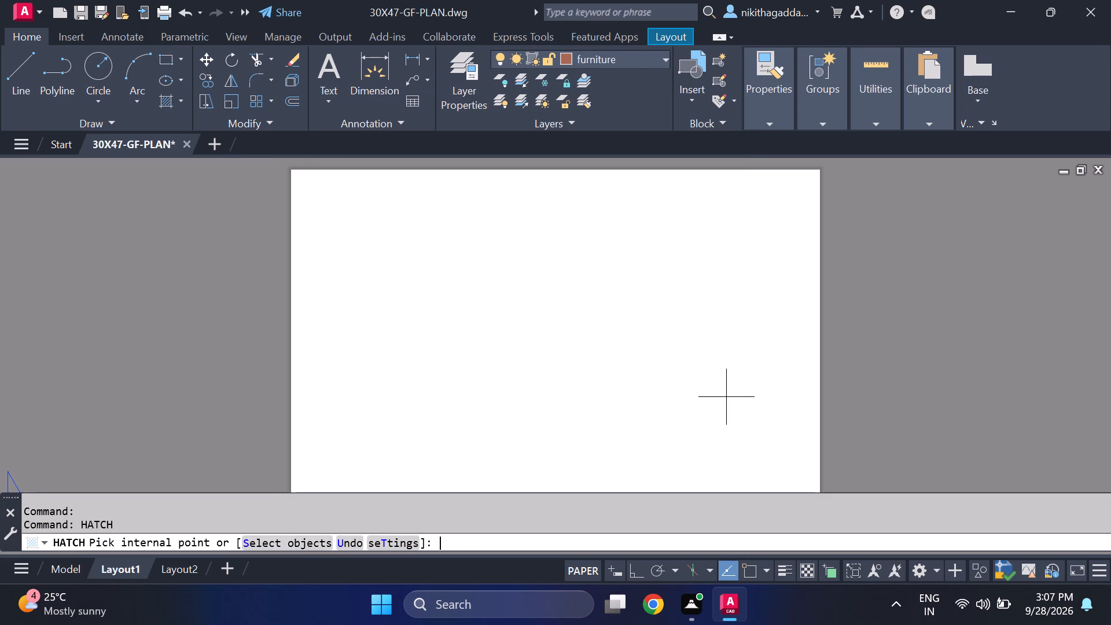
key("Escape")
Create a Single viewport on Layout1 spanning the whole sheet from its upper-left to its lower-right corner.
type("VIEWPORTS")
key("Return")
left_click(342, 211)
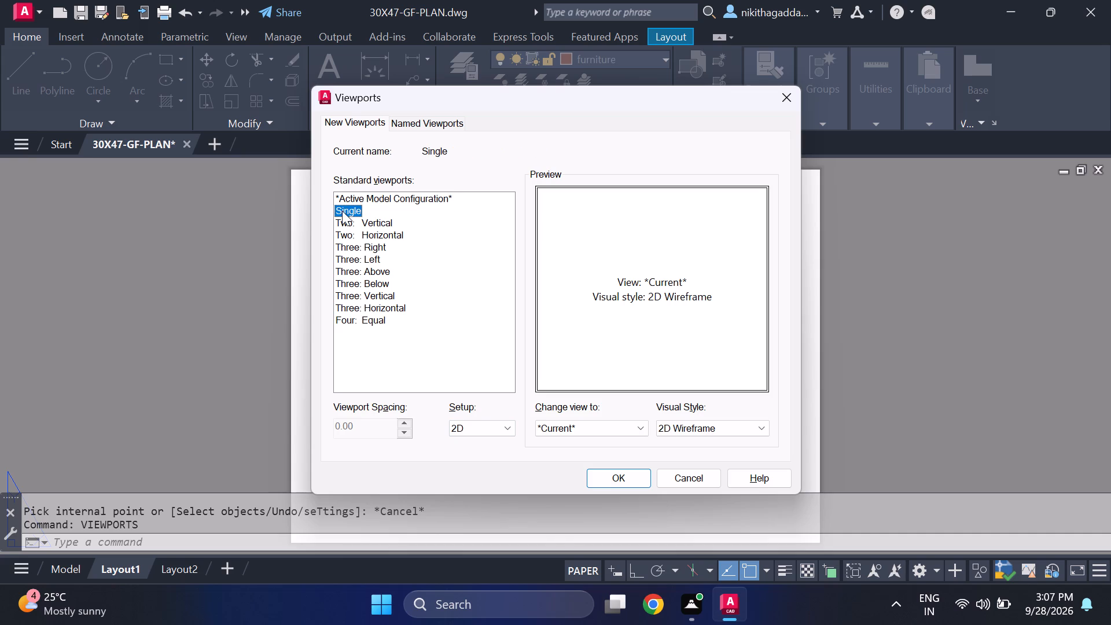
left_click(610, 469)
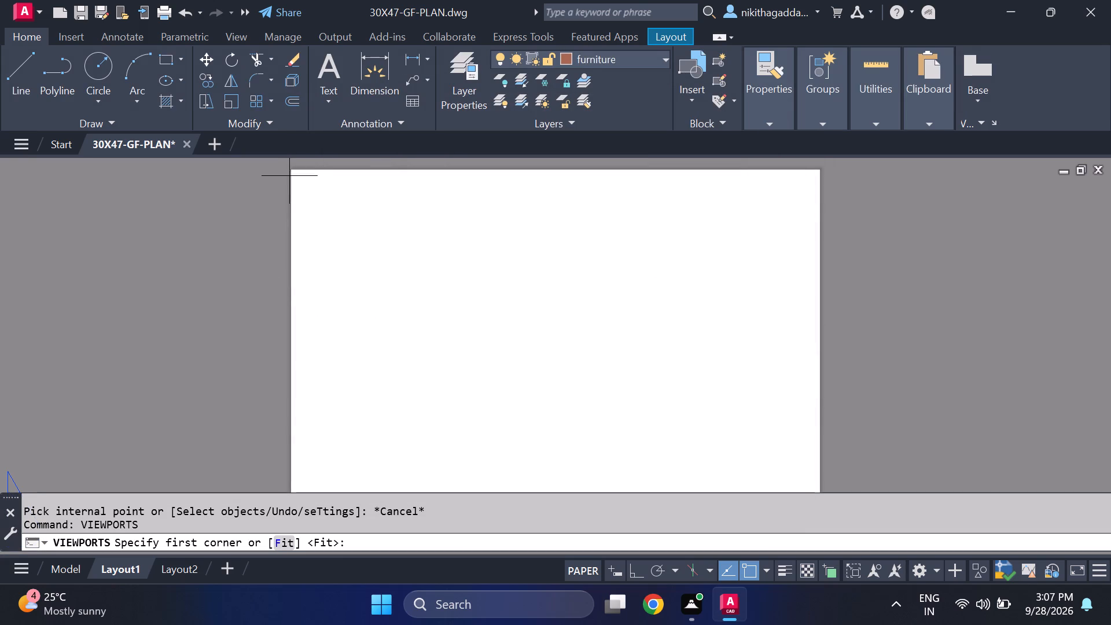
left_click(291, 168)
middle_click_drag(760, 443, 694, 328)
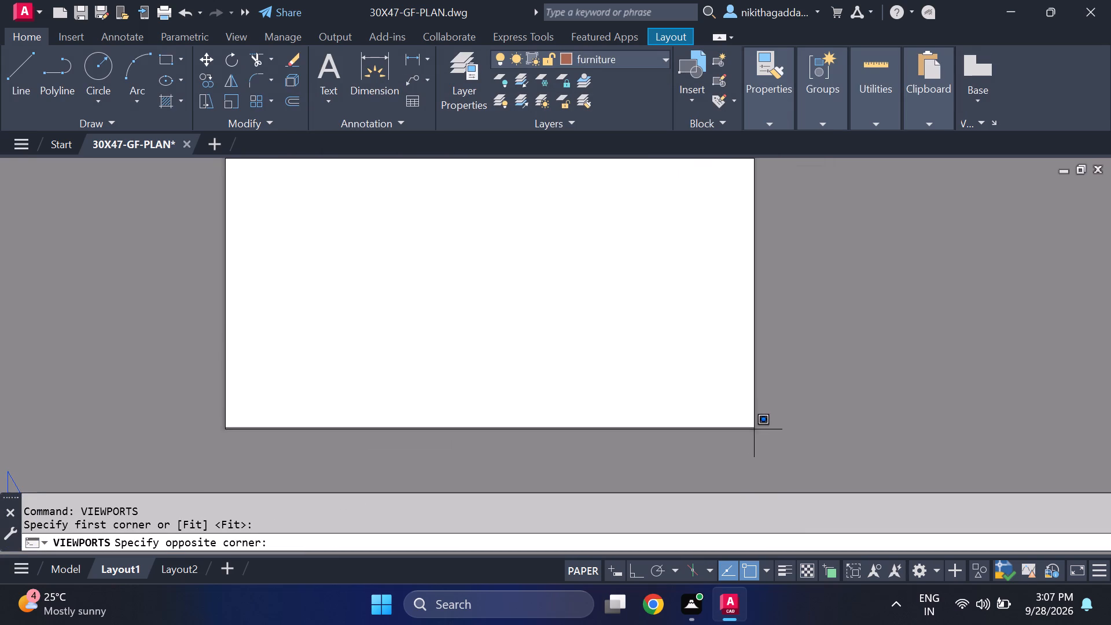
left_click(753, 427)
Open the plot settings for Layout1 and generate a preview of the sheet.
middle_click_drag(633, 345, 632, 347)
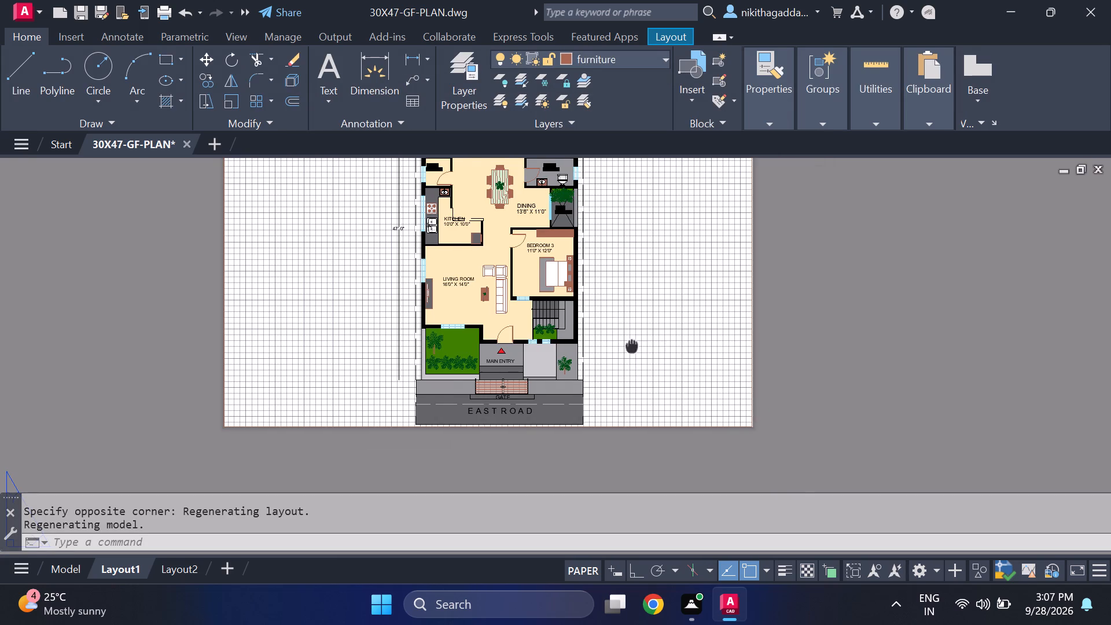
middle_click_drag(632, 347, 688, 411)
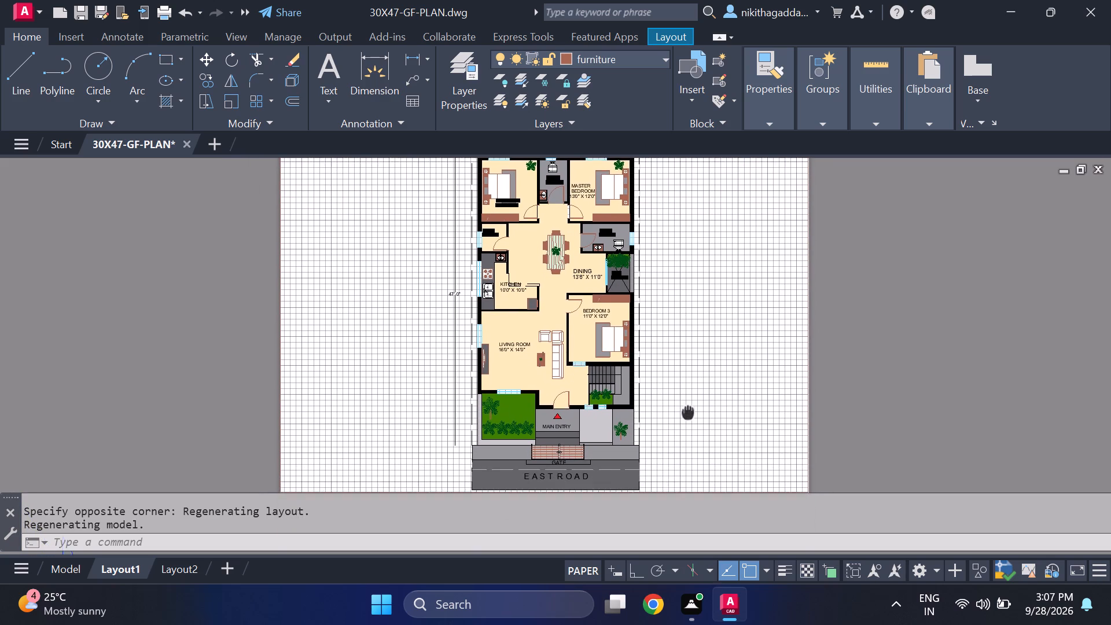
middle_click_drag(688, 411, 686, 395)
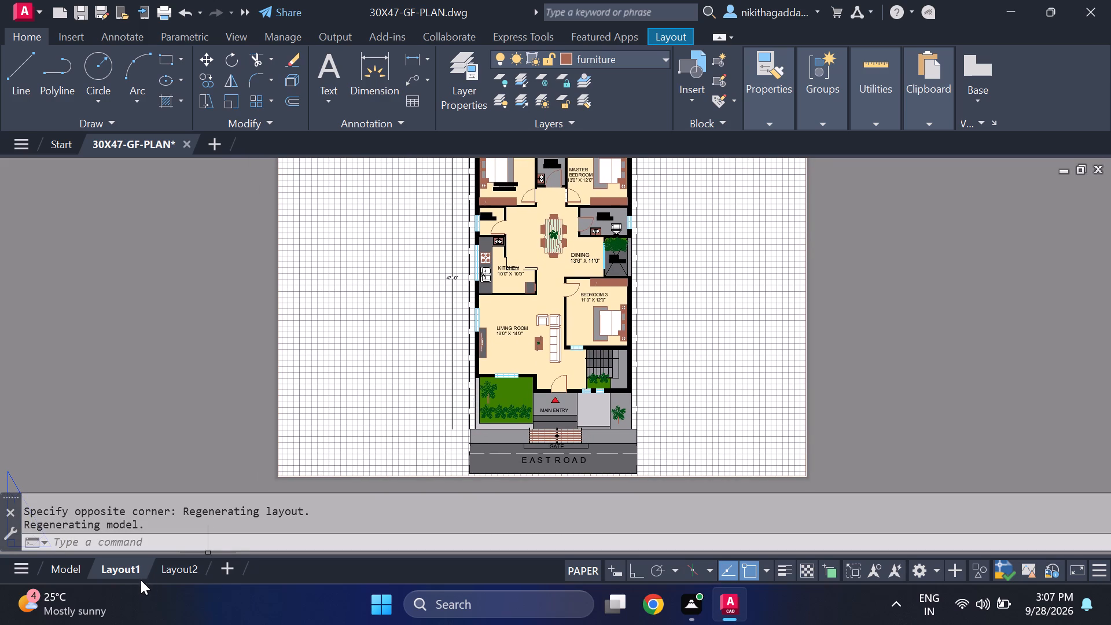
right_click(122, 568)
left_click(175, 366)
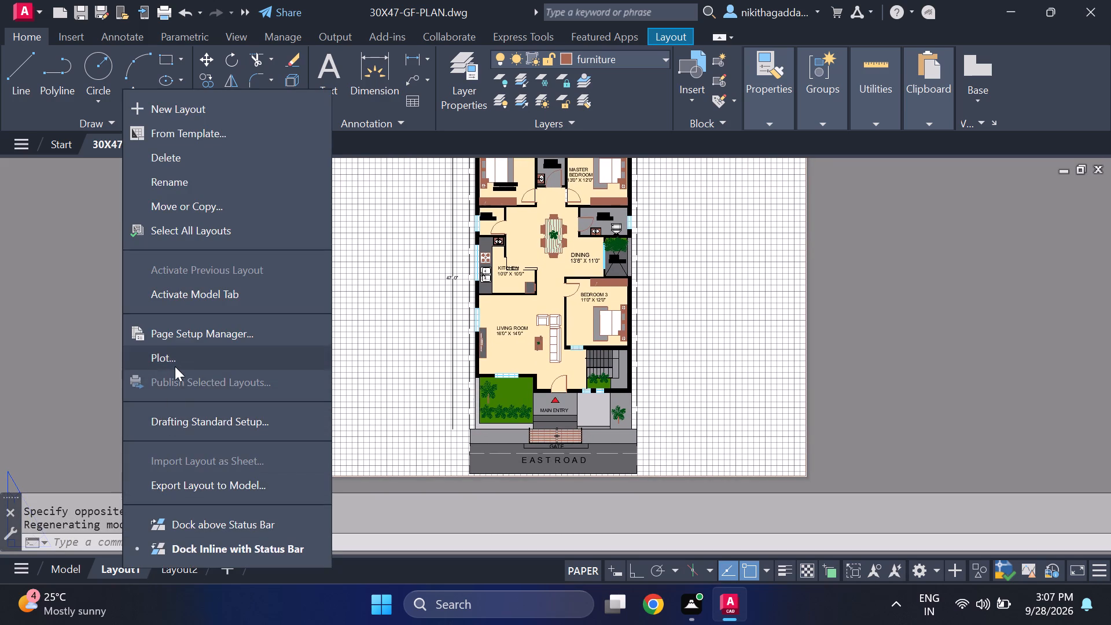
left_click(281, 495)
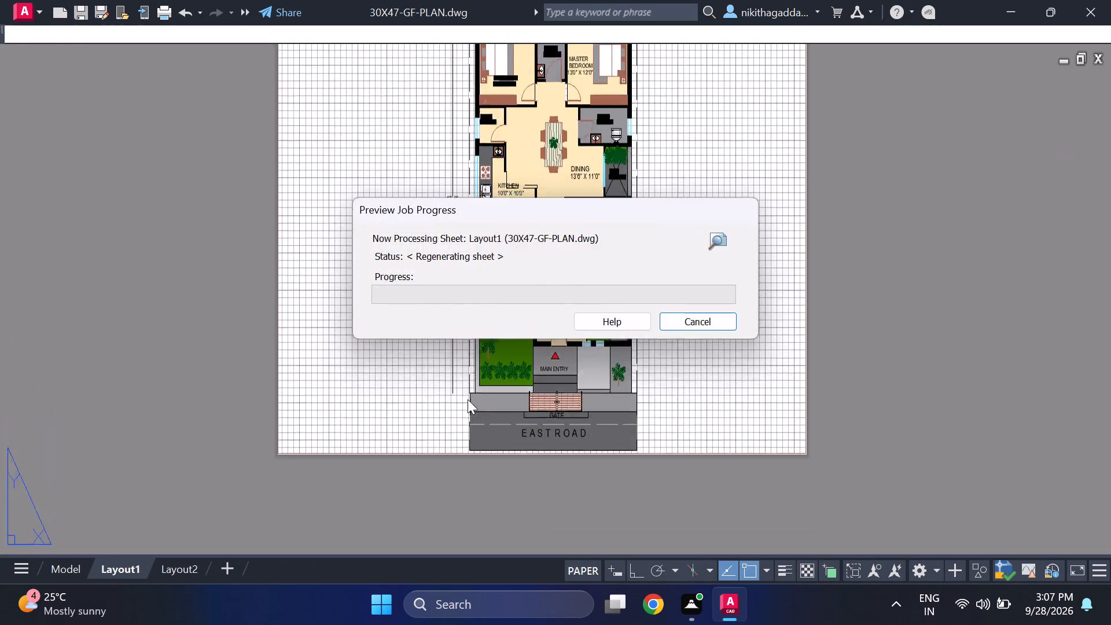
Examine the Layout1 plot preview across all rooms, the staircase, garden, main entry, gate and east road, and close the preview.
scroll(550, 361, "up", 1)
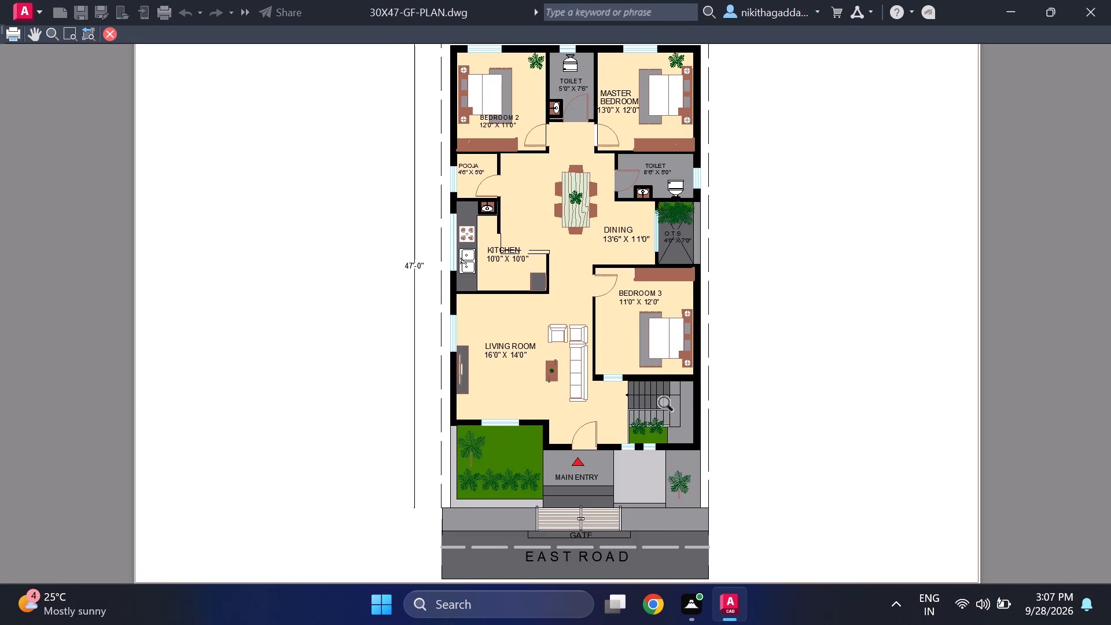
scroll(670, 405, "up", 2)
scroll(686, 377, "down", 1)
middle_click_drag(668, 318, 673, 338)
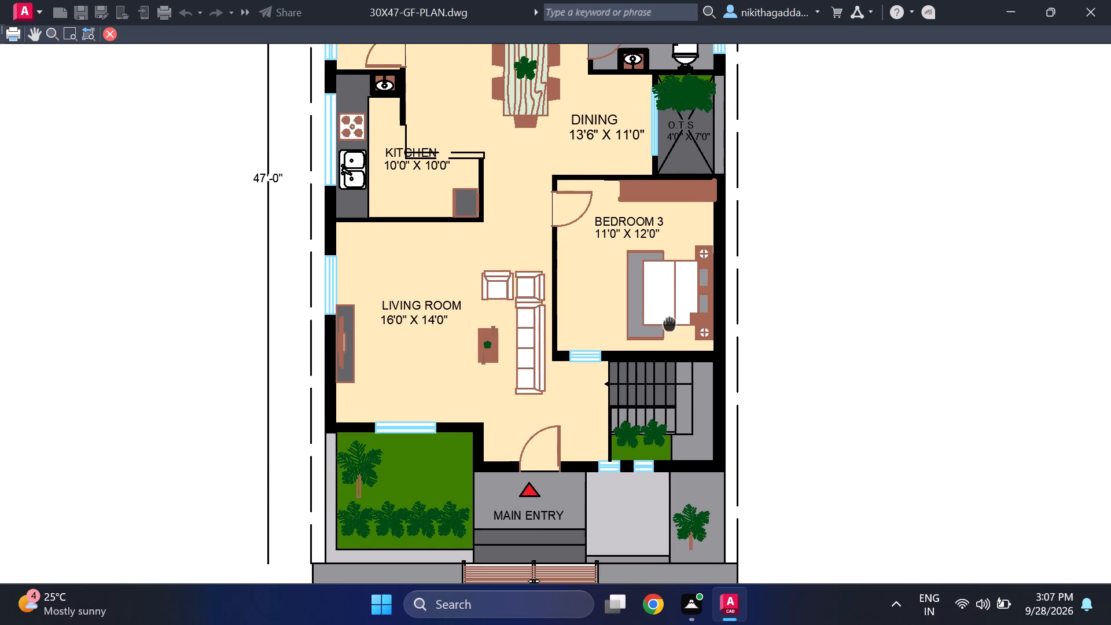
middle_click_drag(673, 338, 686, 510)
scroll(698, 398, "up", 3)
scroll(698, 398, "down", 4)
scroll(687, 321, "up", 1)
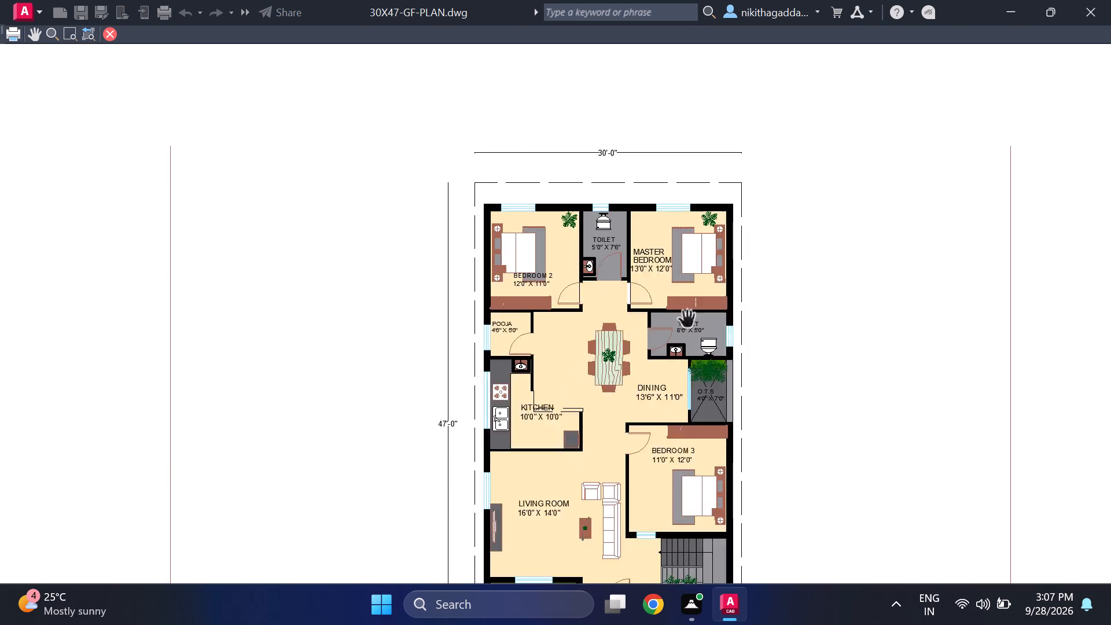
scroll(687, 320, "up", 2)
scroll(287, 325, "up", 2)
scroll(330, 334, "down", 2)
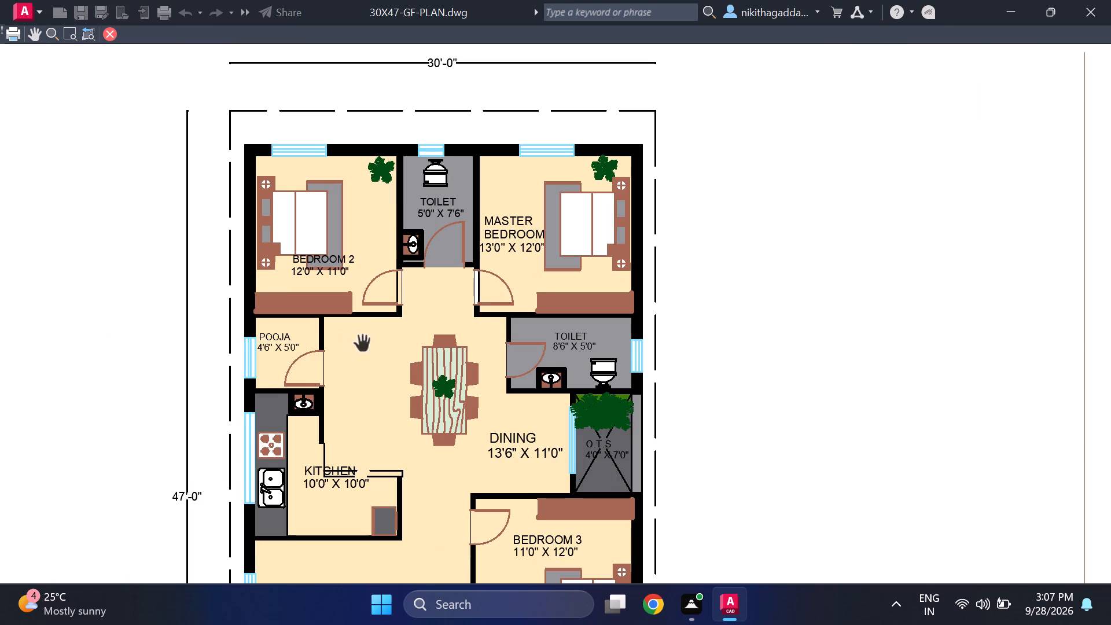
middle_click_drag(543, 293, 558, 365)
scroll(442, 318, "up", 2)
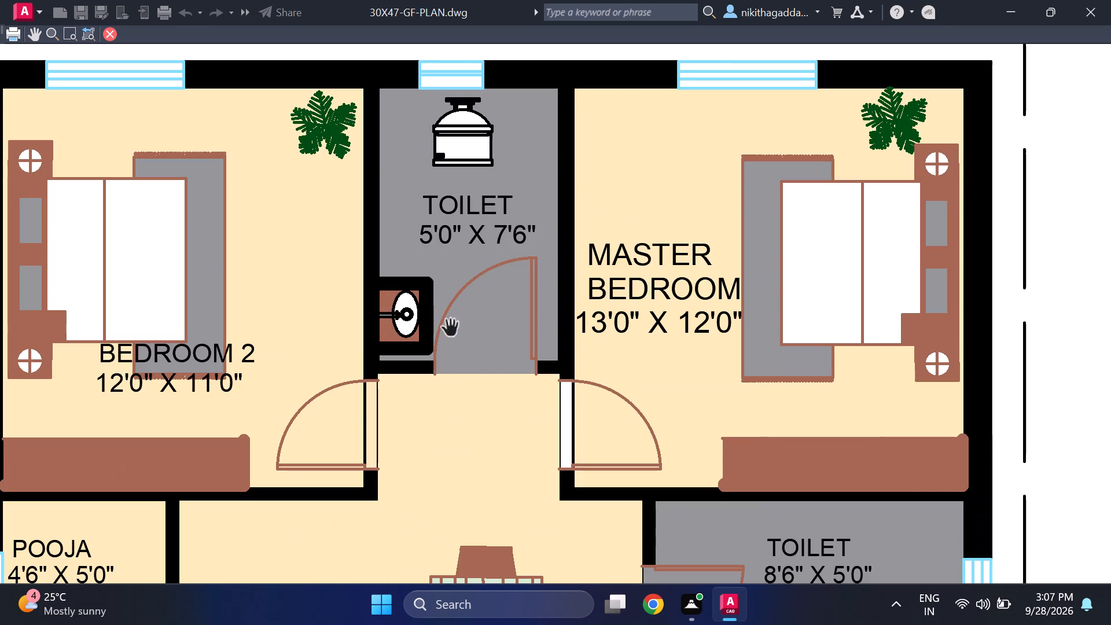
scroll(472, 340, "down", 1)
middle_click_drag(506, 417, 488, 264)
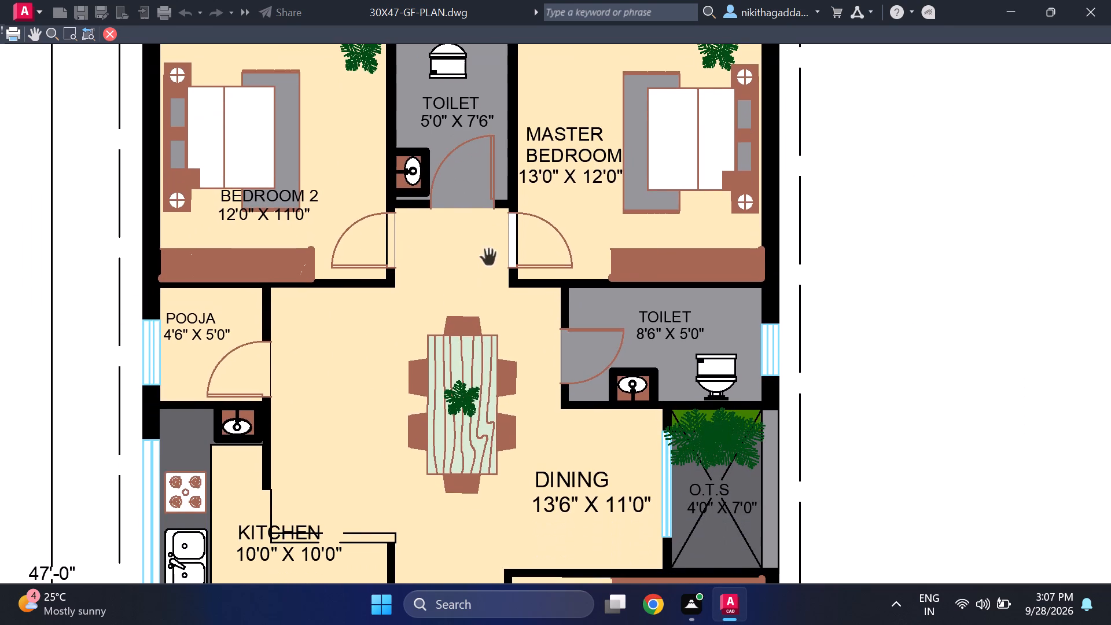
middle_click_drag(558, 444, 551, 282)
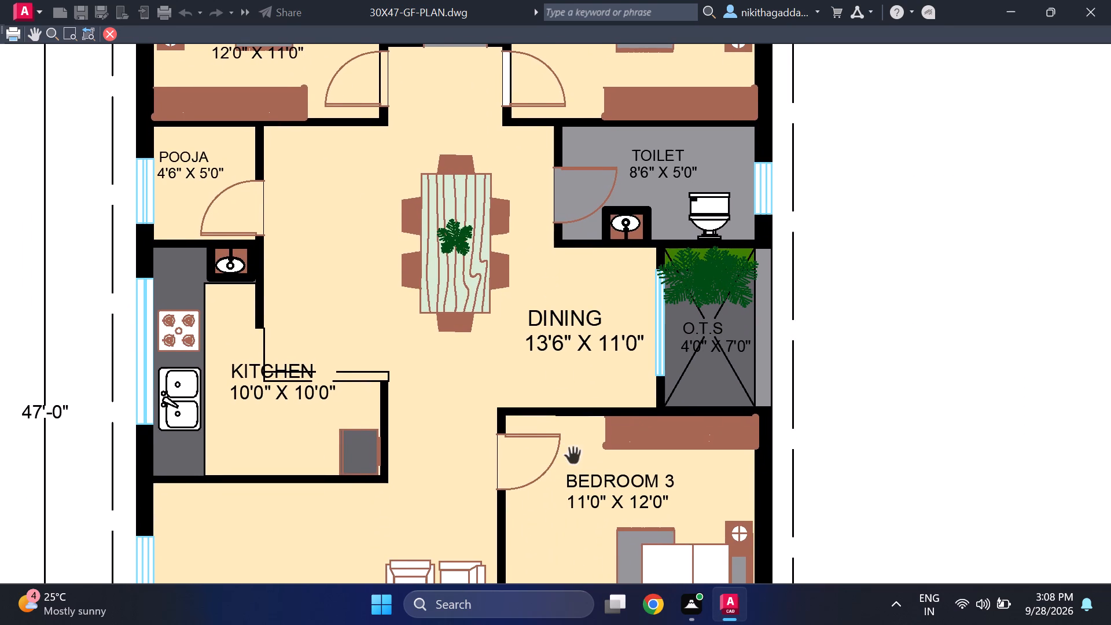
middle_click_drag(573, 459, 572, 363)
scroll(575, 349, "down", 1)
middle_click_drag(561, 462, 549, 400)
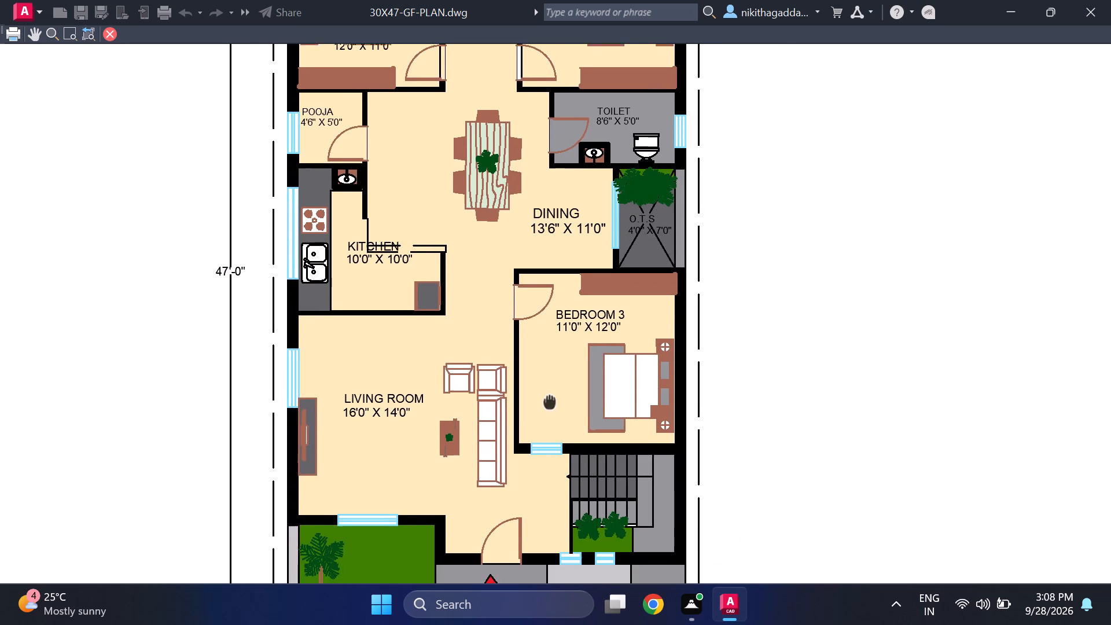
middle_click_drag(549, 400, 551, 335)
scroll(457, 407, "up", 1)
scroll(469, 420, "down", 2)
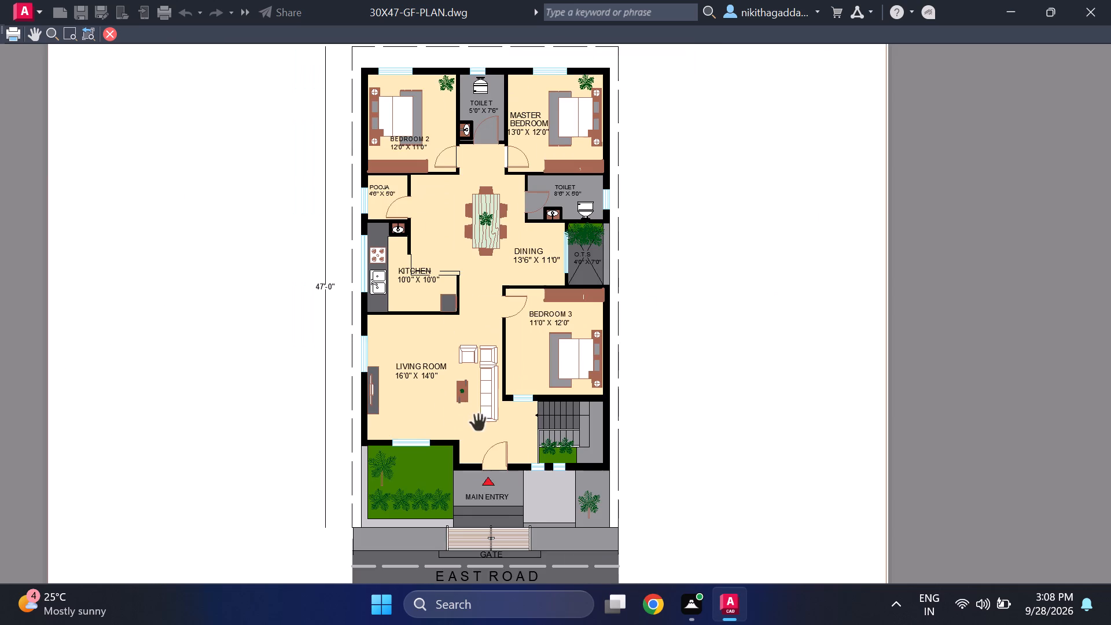
middle_click_drag(536, 520, 549, 436)
scroll(529, 458, "up", 3)
scroll(540, 466, "down", 2)
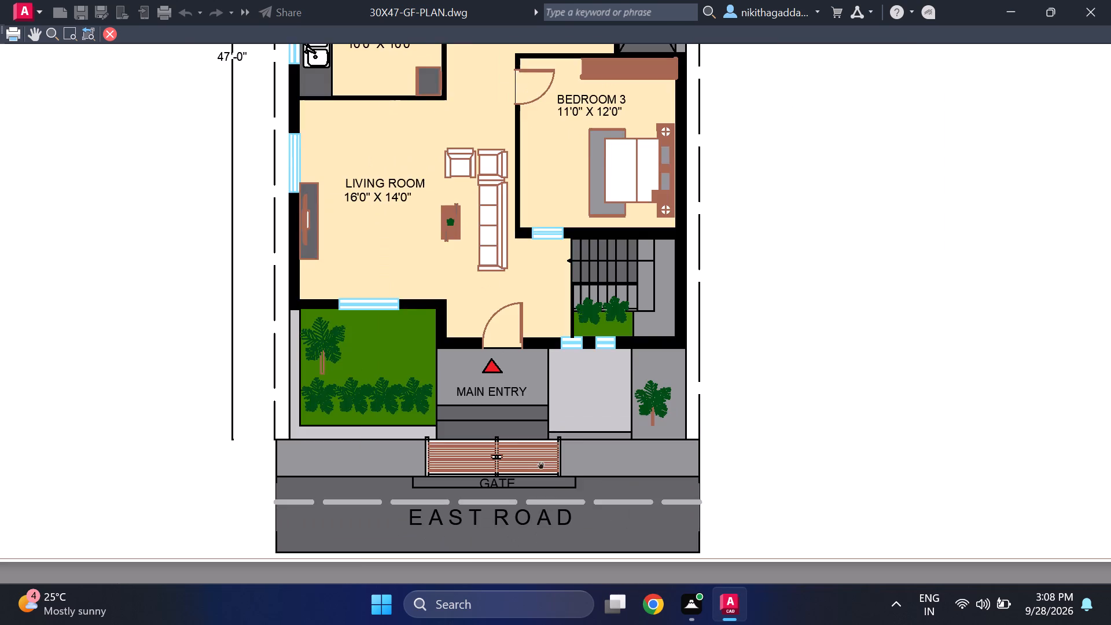
scroll(540, 466, "up", 1)
scroll(648, 437, "down", 1)
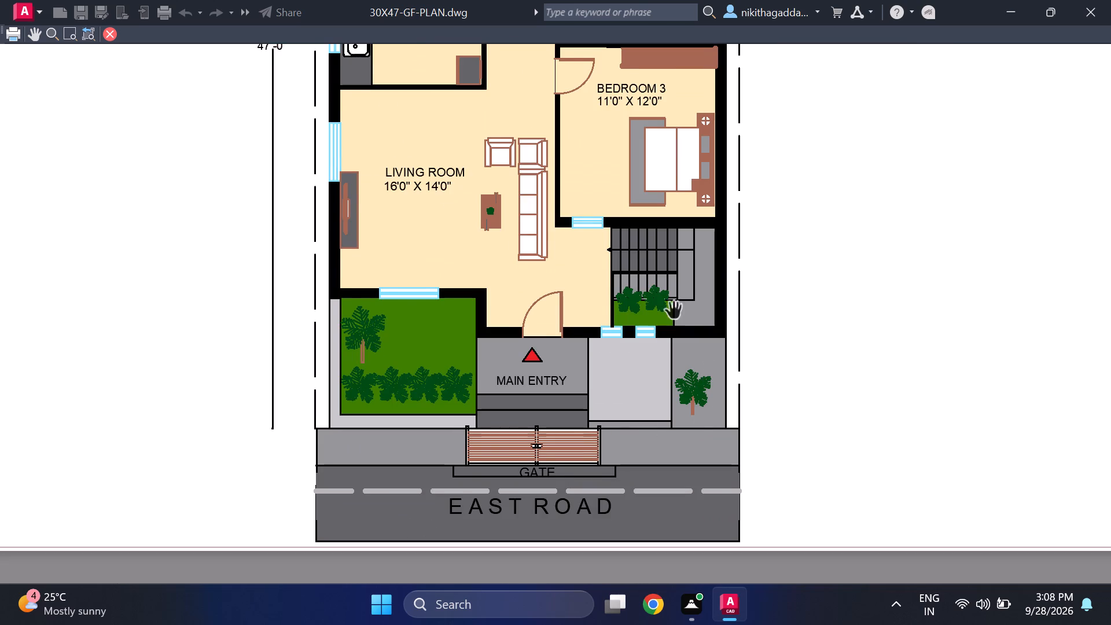
middle_click_drag(674, 311, 690, 369)
scroll(696, 363, "up", 2)
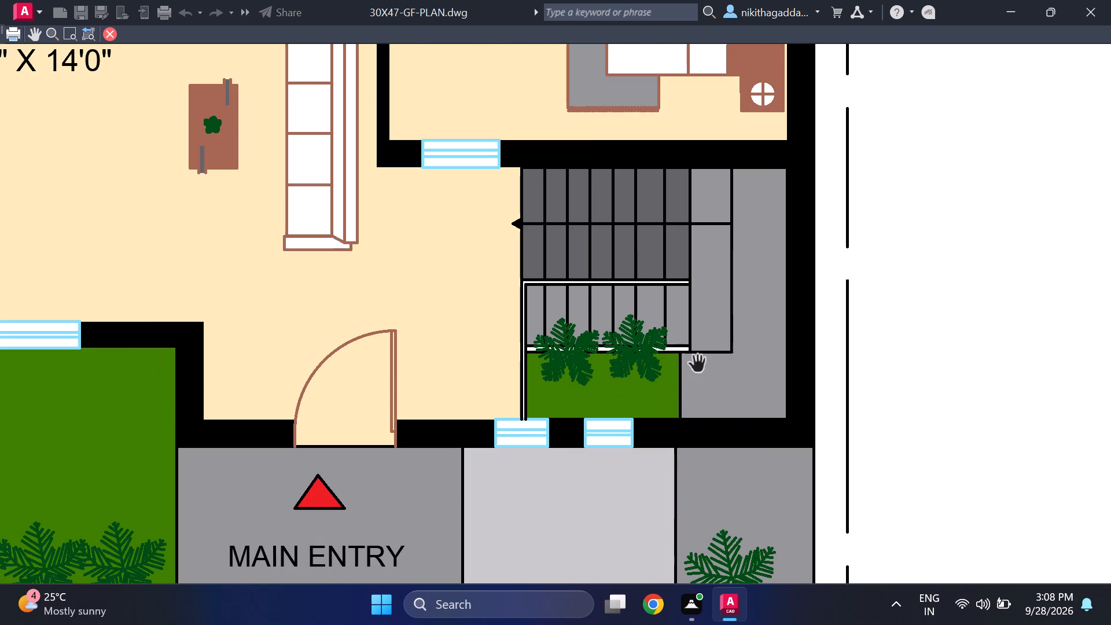
scroll(697, 365, "down", 4)
scroll(679, 322, "up", 1)
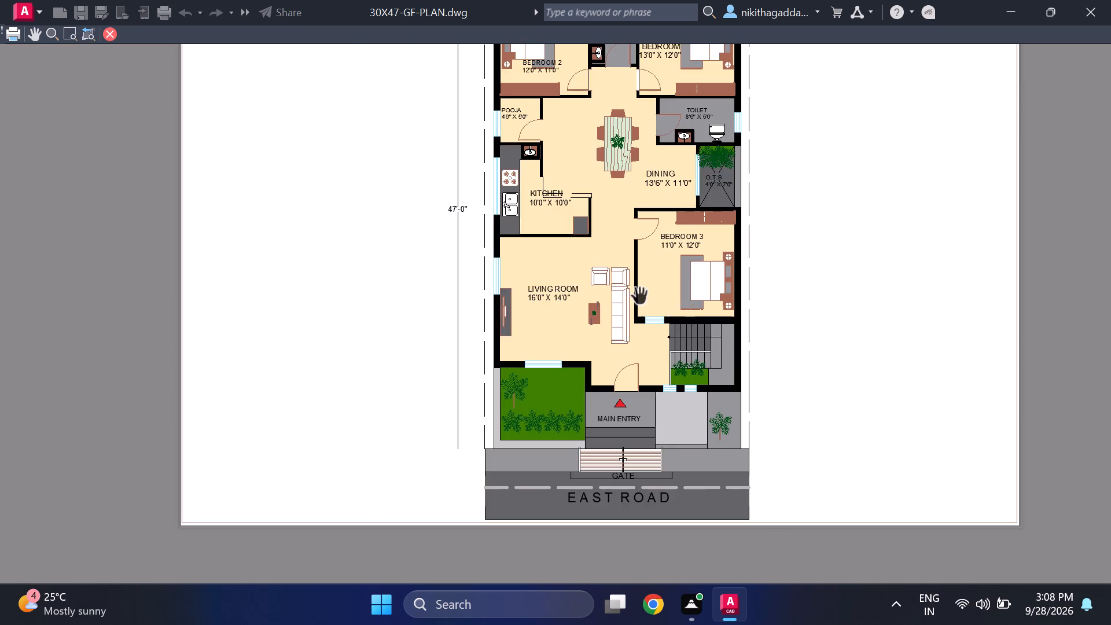
scroll(637, 296, "up", 2)
scroll(641, 300, "down", 1)
middle_click_drag(647, 353, 647, 445)
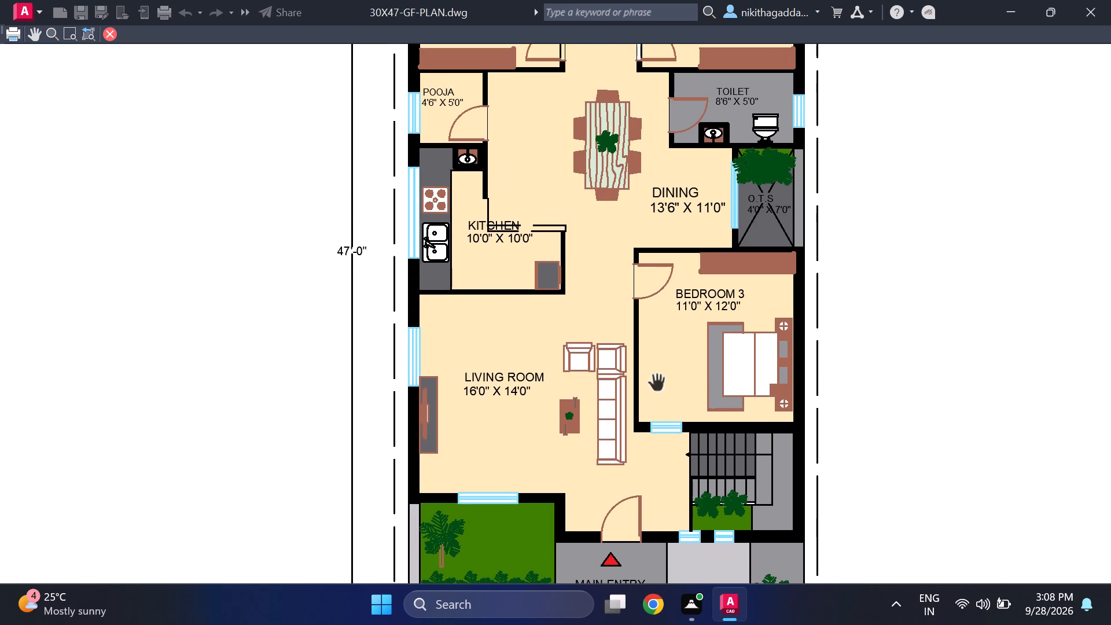
scroll(632, 328, "down", 1)
middle_click_drag(616, 306, 591, 392)
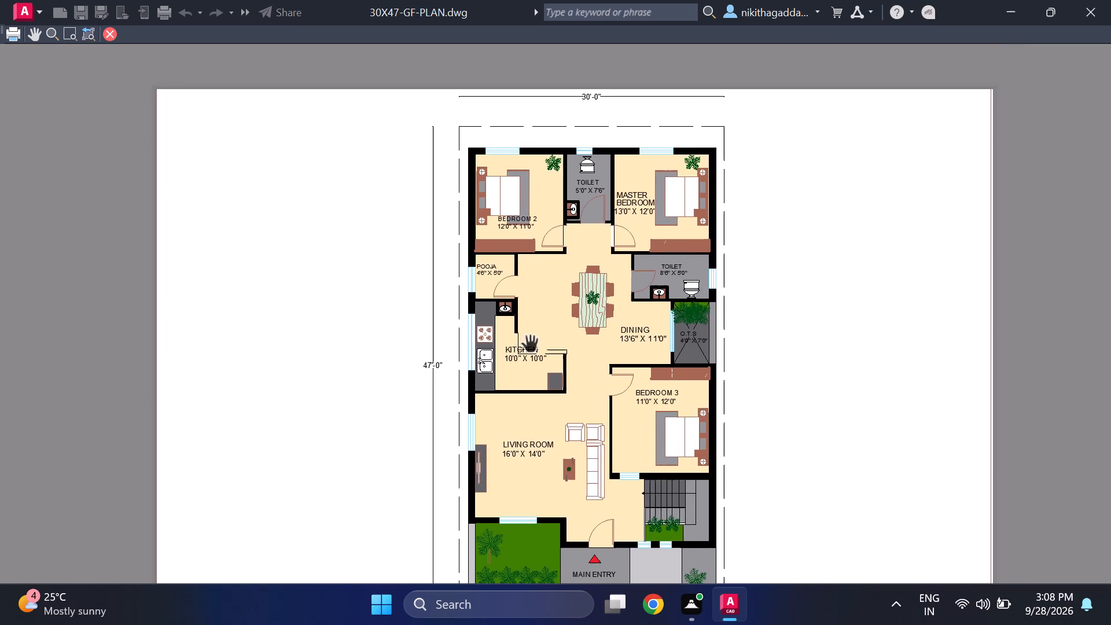
scroll(530, 345, "up", 3)
scroll(693, 370, "down", 3)
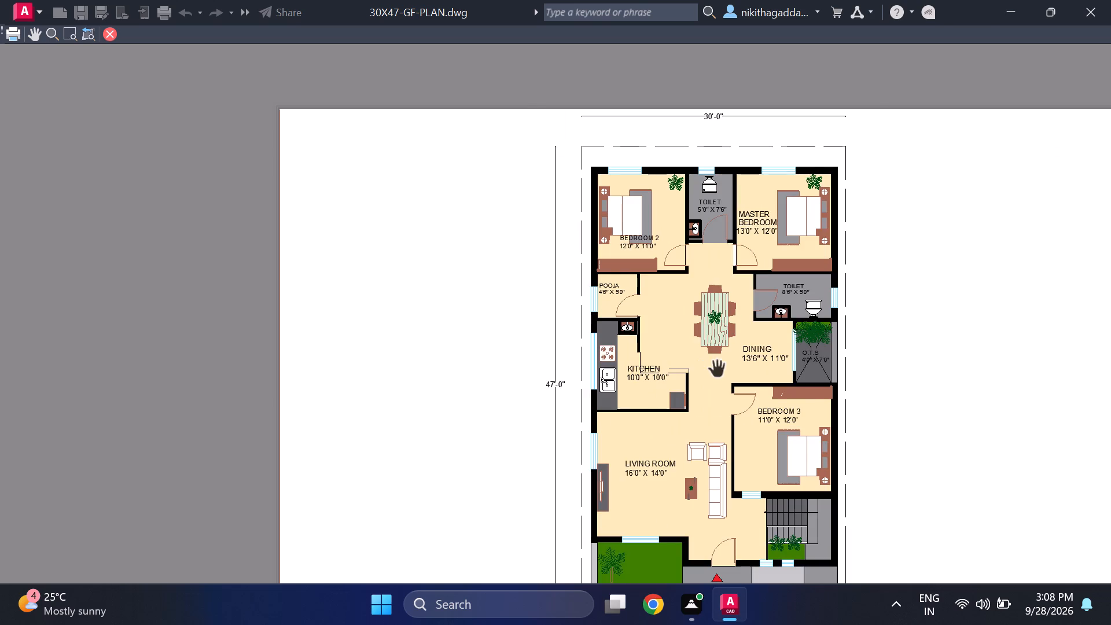
scroll(716, 370, "up", 1)
middle_click_drag(721, 374, 536, 323)
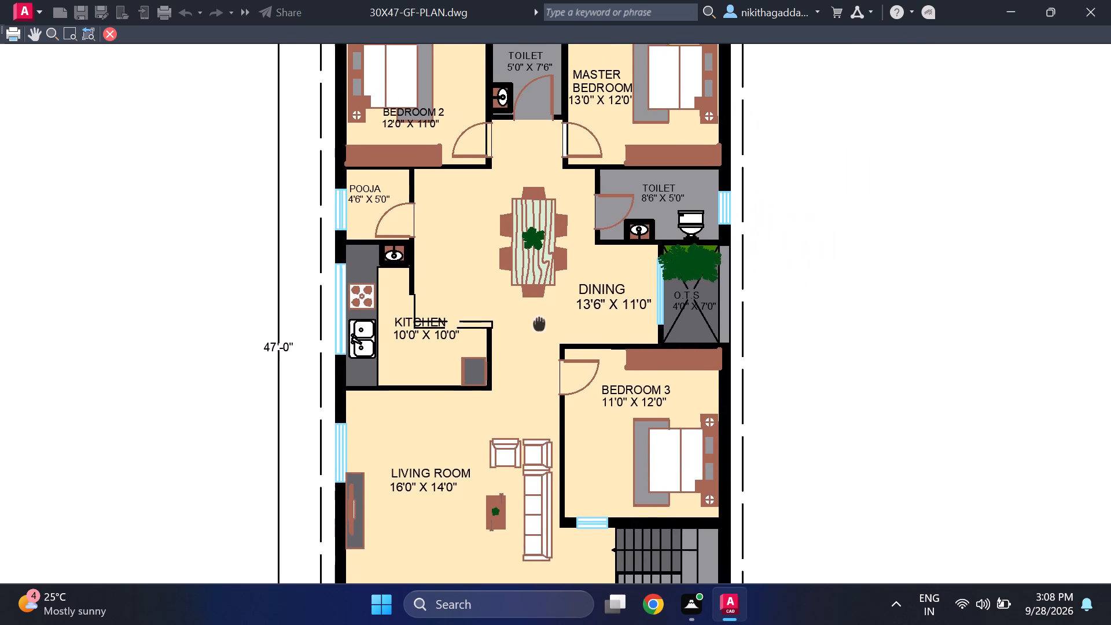
middle_click_drag(536, 323, 529, 320)
scroll(602, 327, "down", 1)
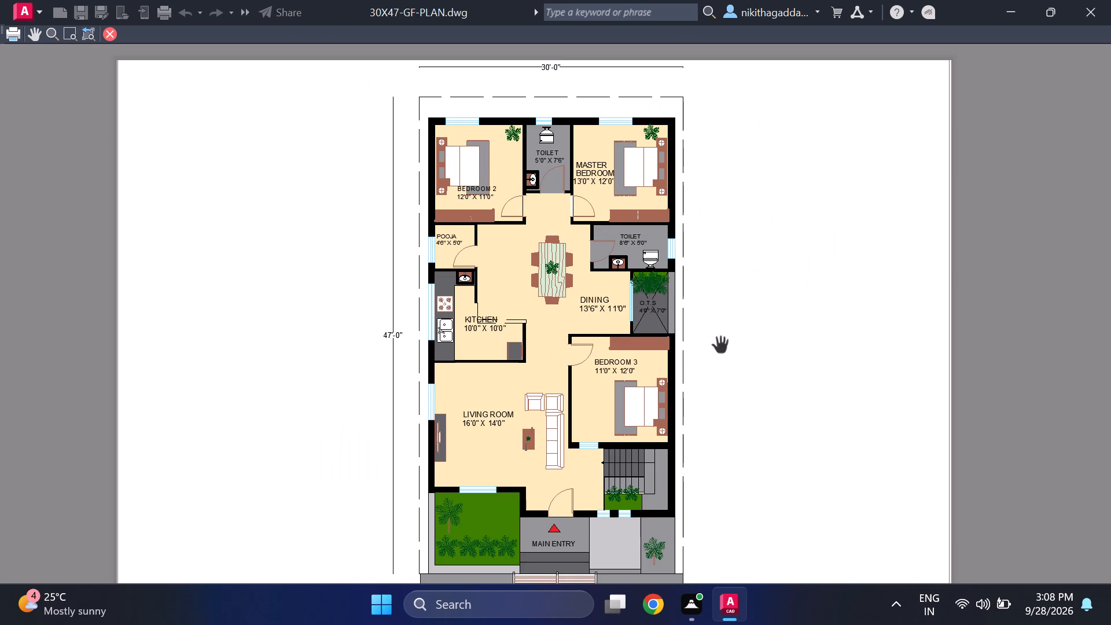
middle_click(725, 357)
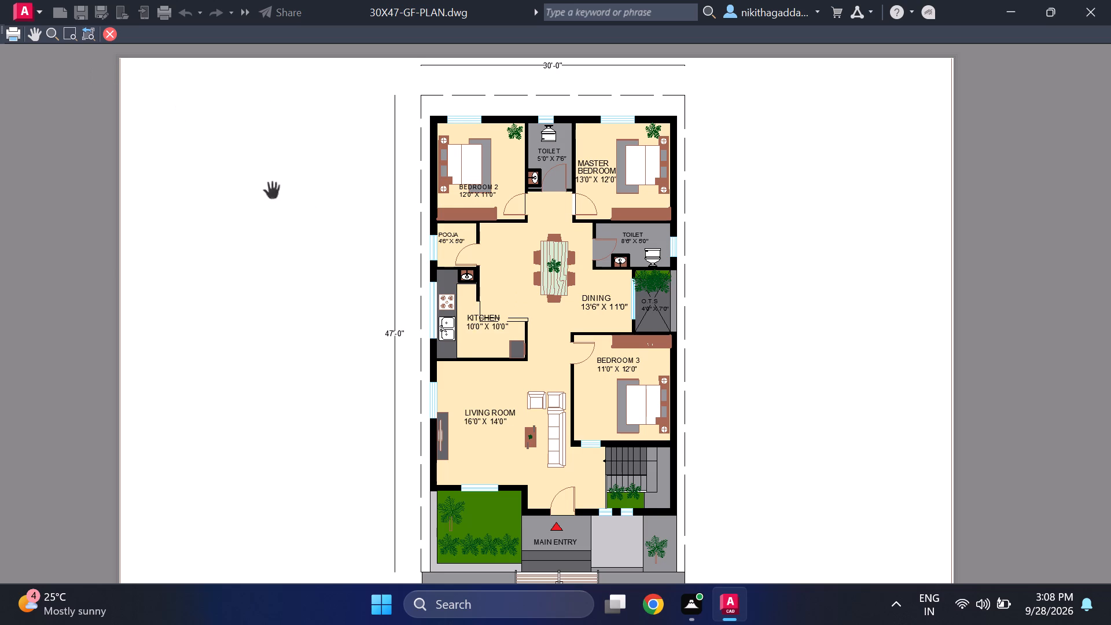
middle_click_drag(252, 158, 258, 60)
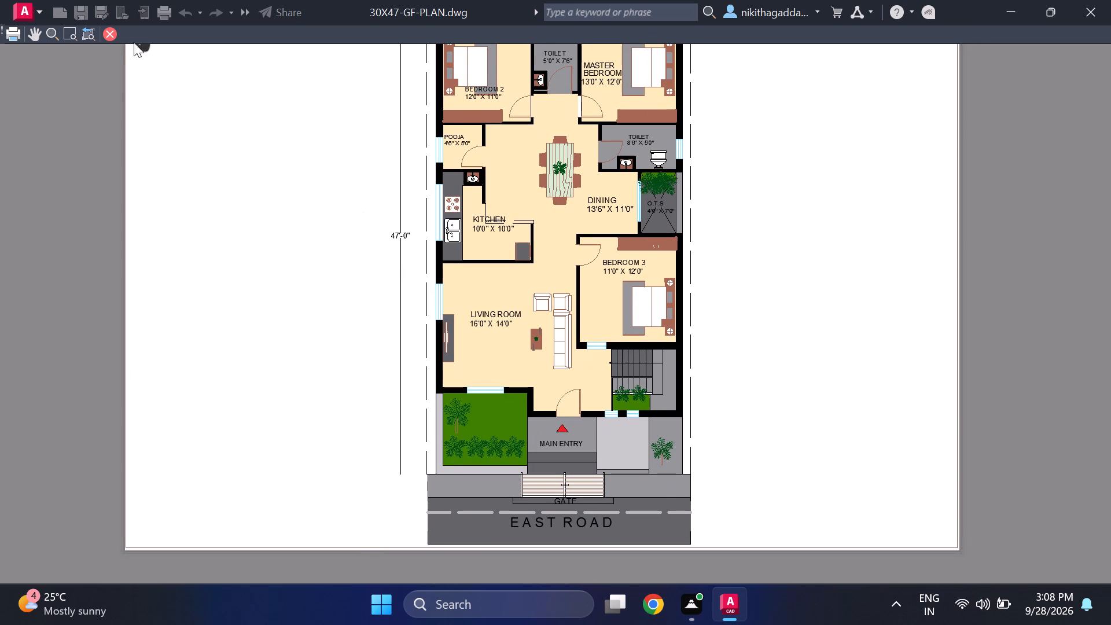
left_click(103, 31)
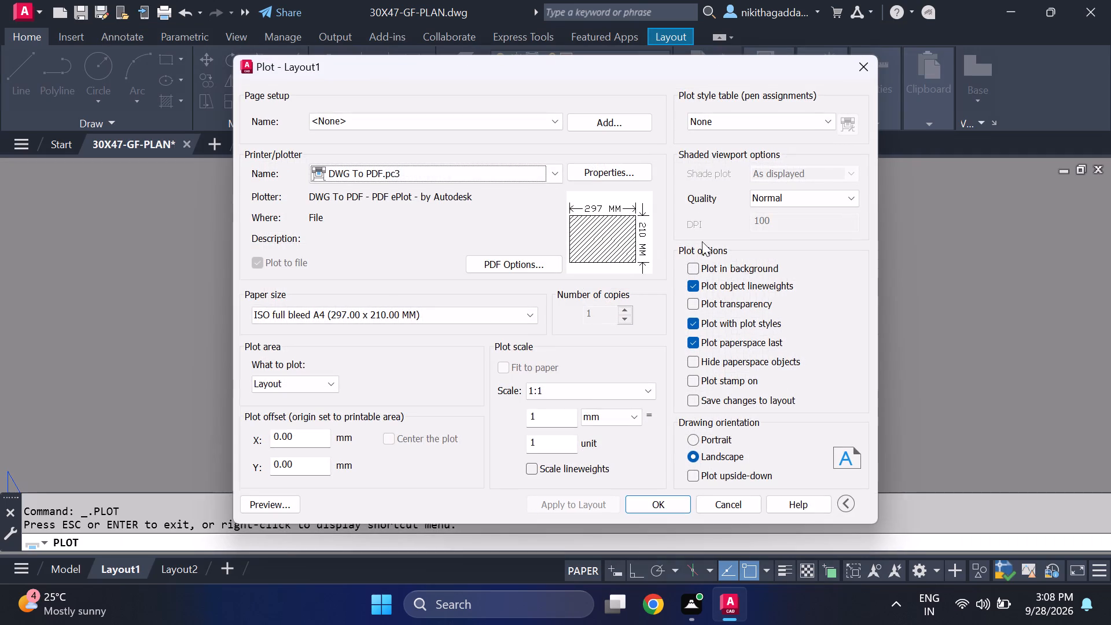
Plot Layout1 with DWG To PDF.pc3, saving it as 30X47-GF-PLAN-Layout1.pdf in the Documents folder.
left_click(652, 499)
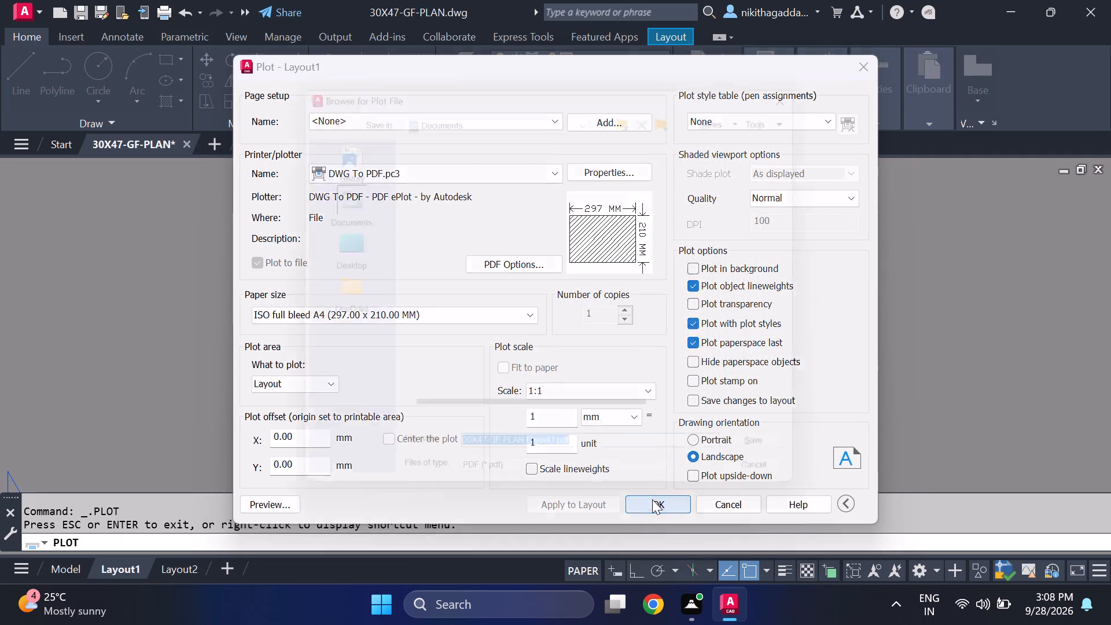
left_click(790, 461)
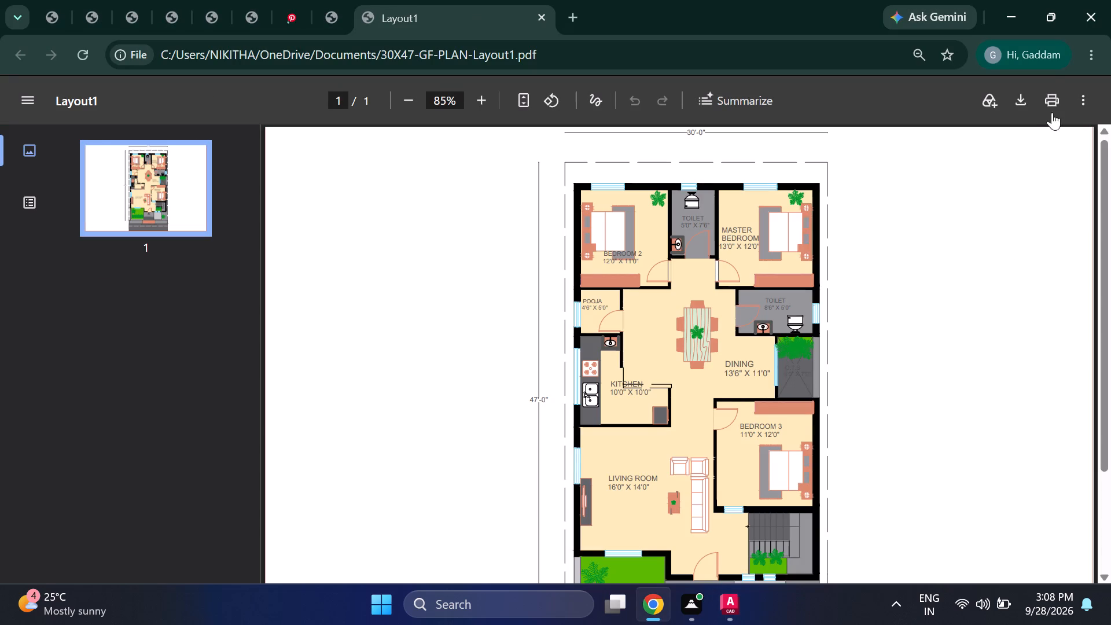
Review the plotted floor plan PDF in Chrome from the bedrooms to the road, and close the browser.
scroll(856, 328, "down", 3)
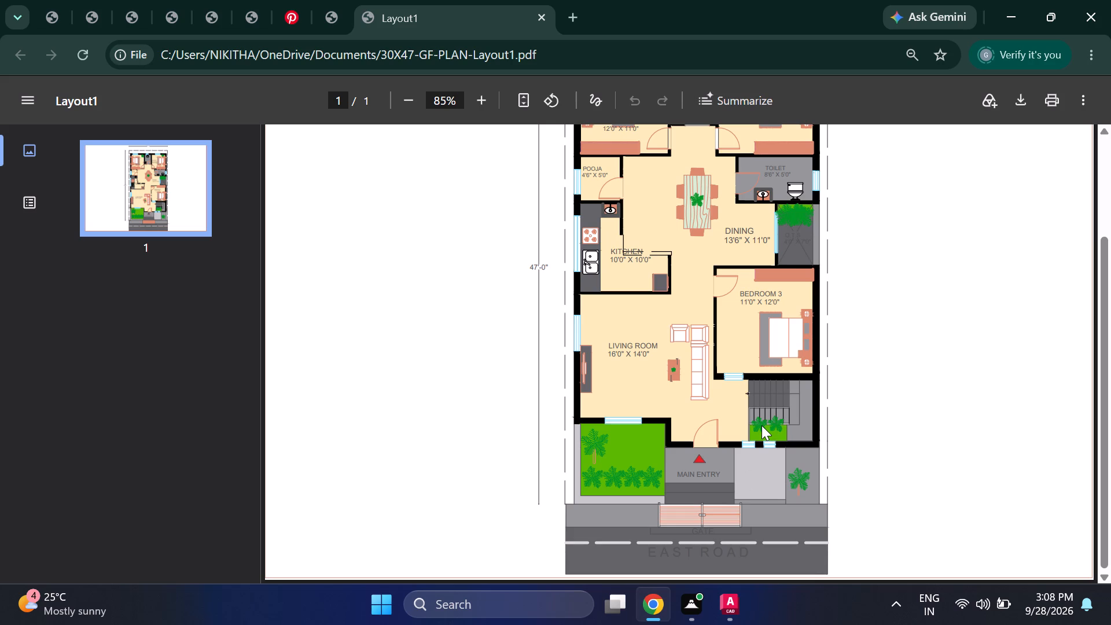
scroll(774, 413, "up", 2)
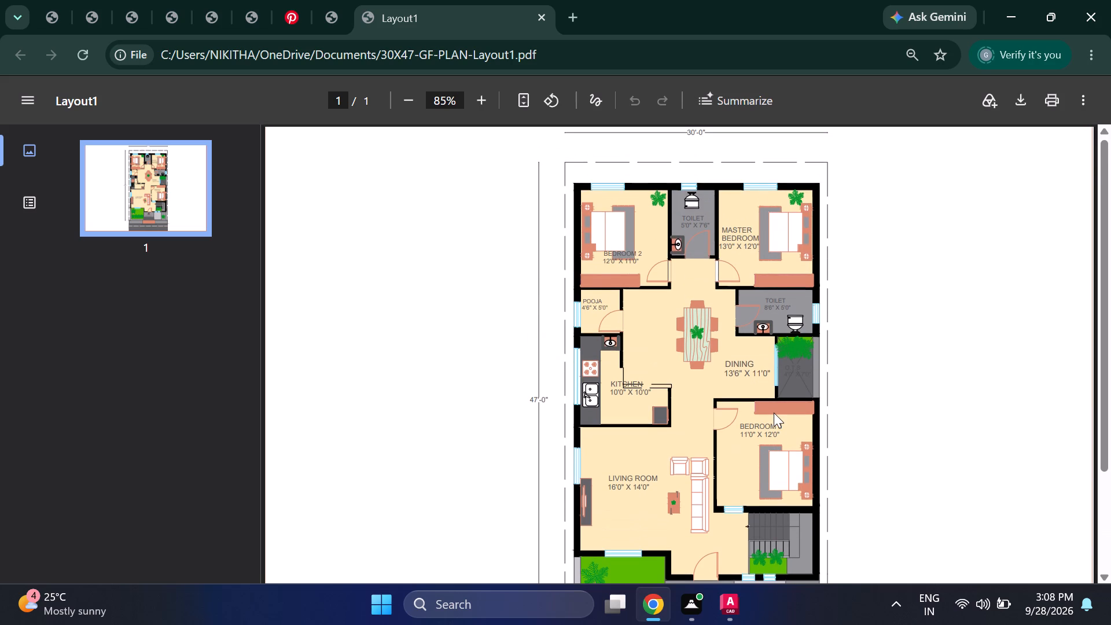
scroll(774, 413, "down", 2)
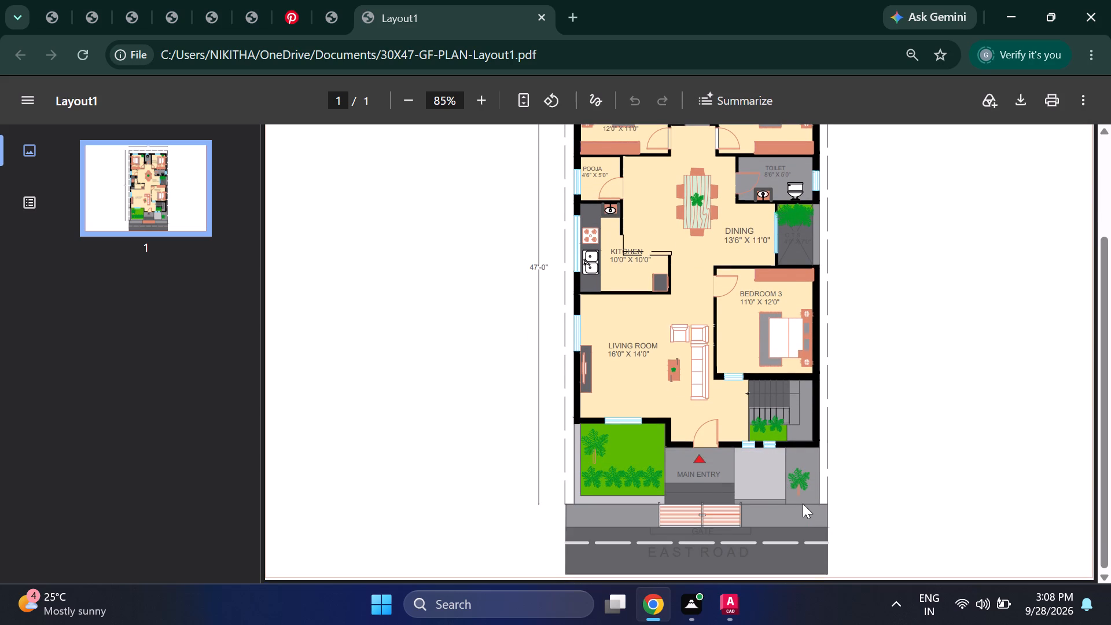
scroll(737, 532, "down", 1)
scroll(737, 516, "up", 5)
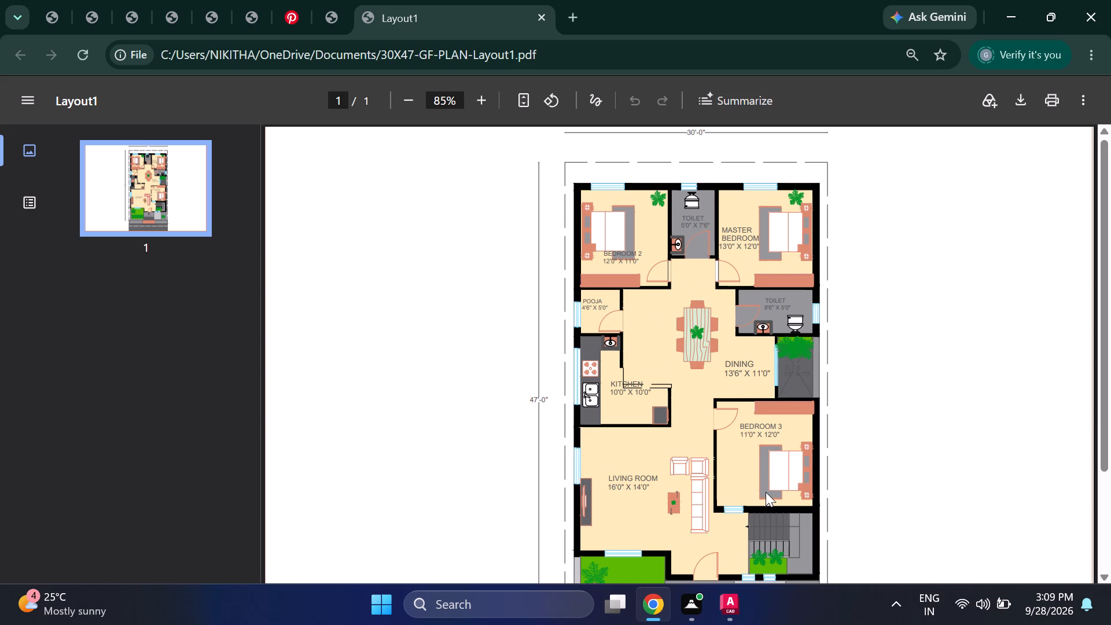
scroll(785, 469, "down", 1)
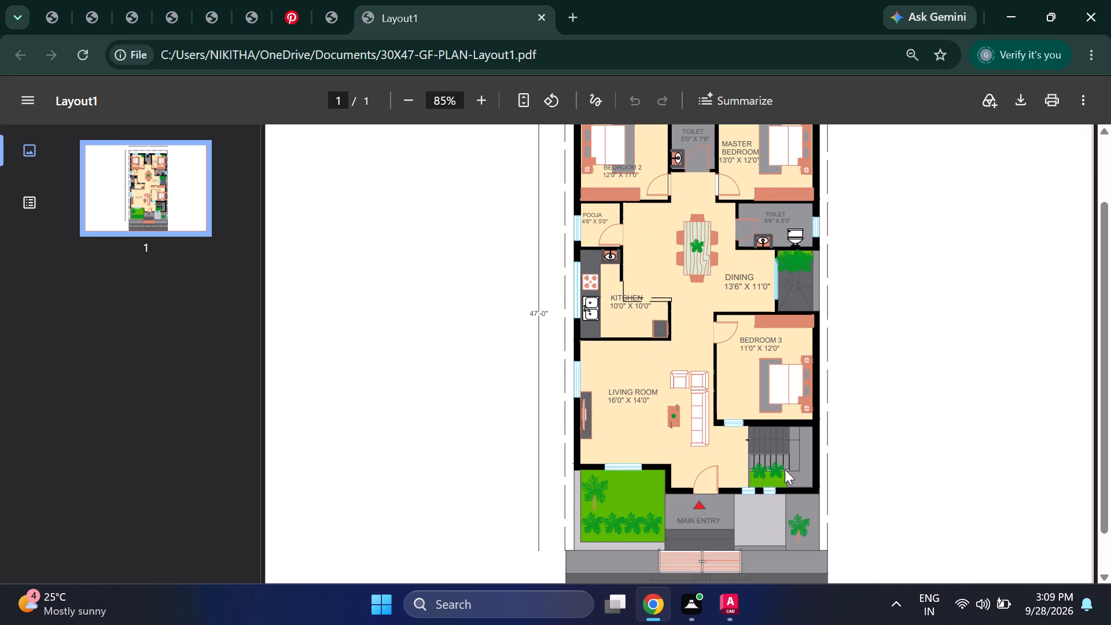
left_click(1100, 10)
Close AutoCAD and save the changes to 30X47-GF-PLAN.dwg.
left_click(1100, 10)
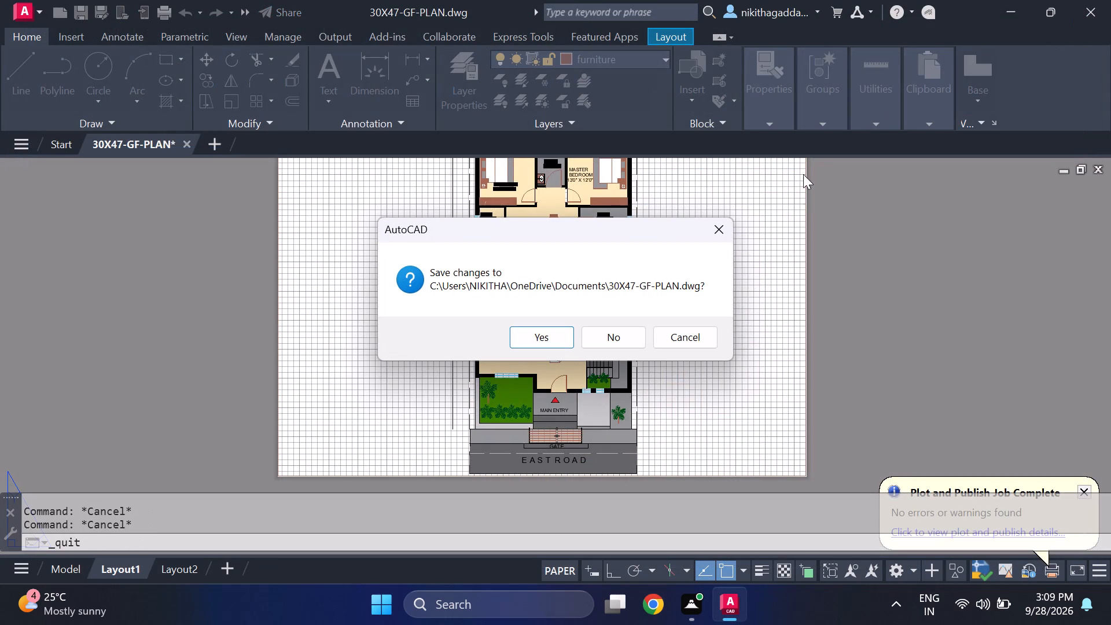
left_click(546, 332)
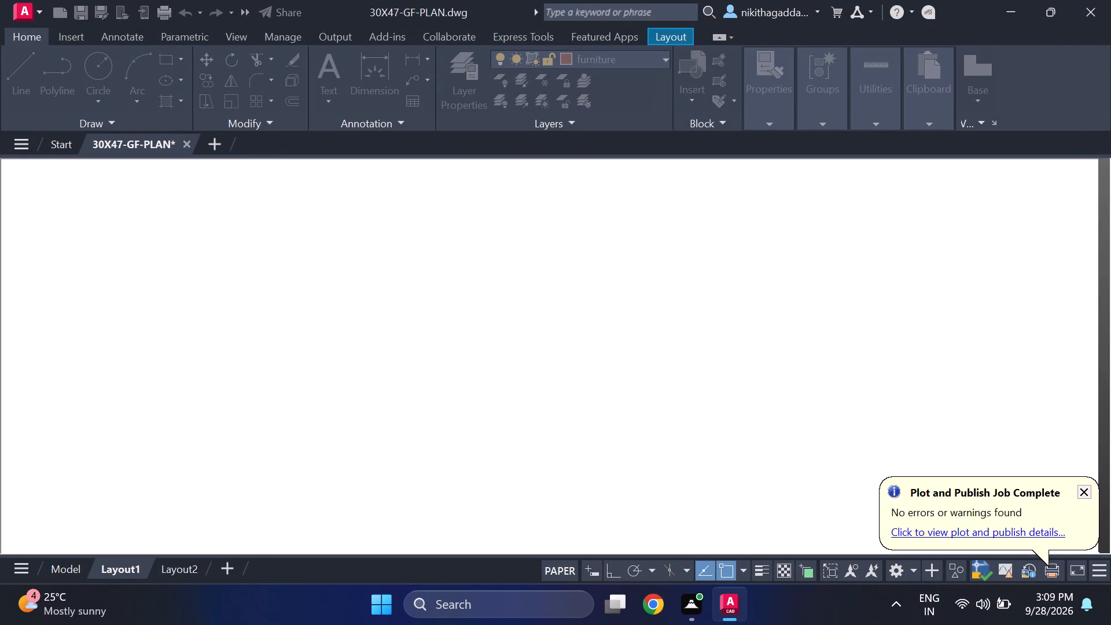